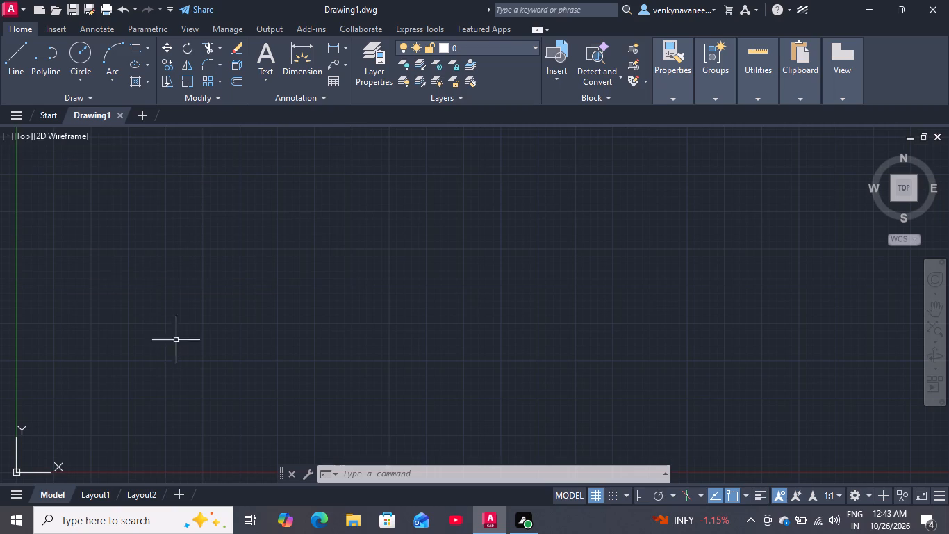
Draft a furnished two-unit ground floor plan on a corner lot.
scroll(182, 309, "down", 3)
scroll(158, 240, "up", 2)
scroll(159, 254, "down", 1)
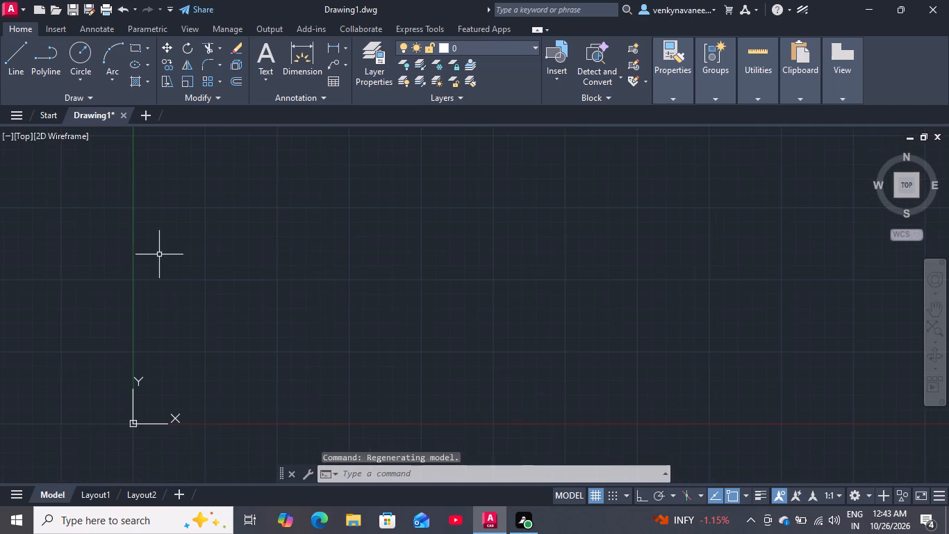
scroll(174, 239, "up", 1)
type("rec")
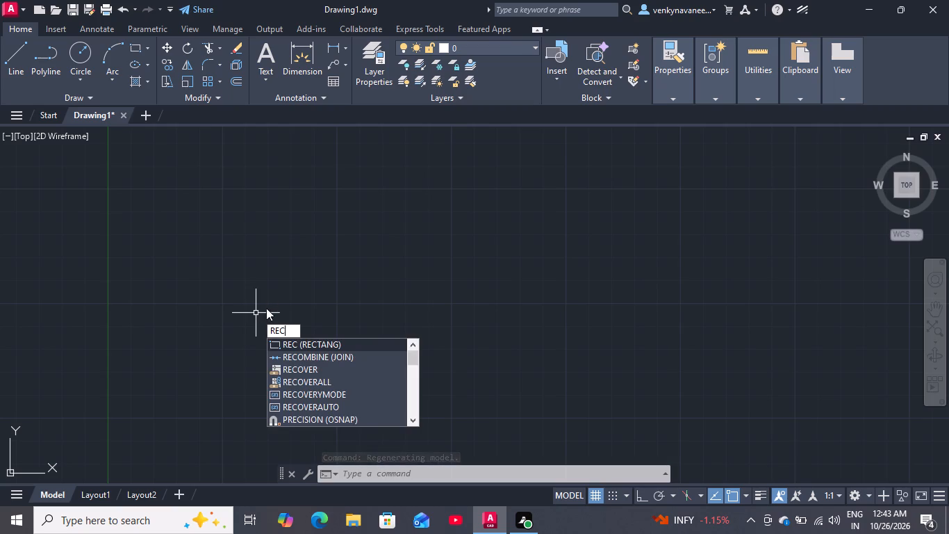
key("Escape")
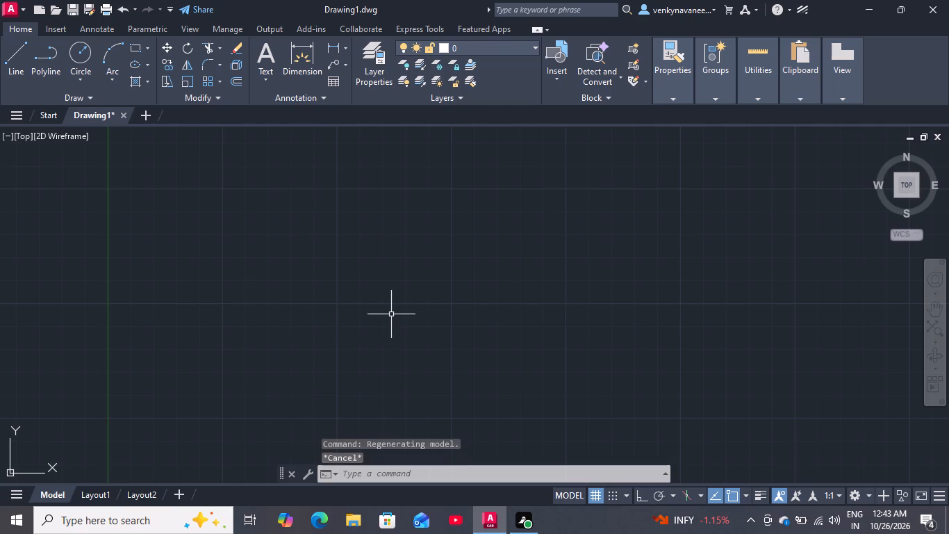
Set the drawing's length units to Architectural with 0'-0" precision.
type("un")
key("Return")
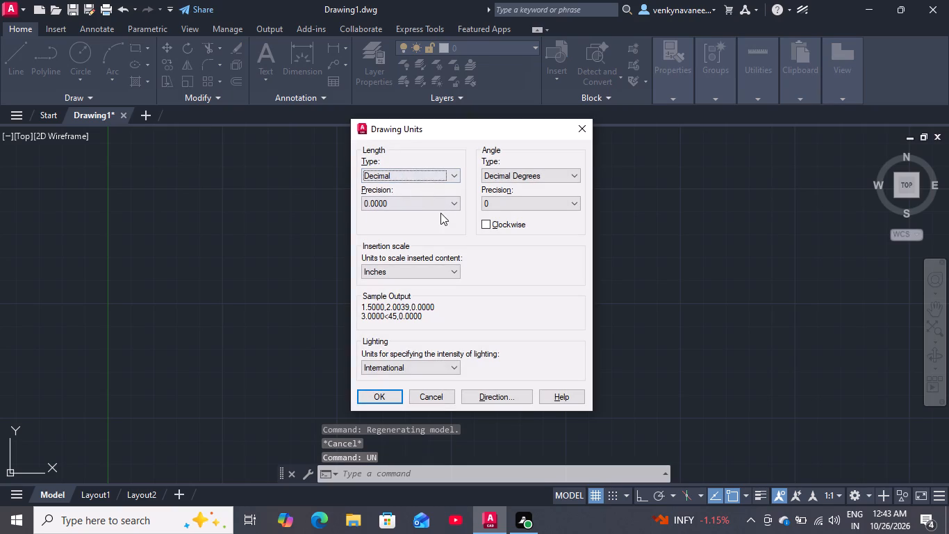
left_click(442, 209)
left_click(454, 179)
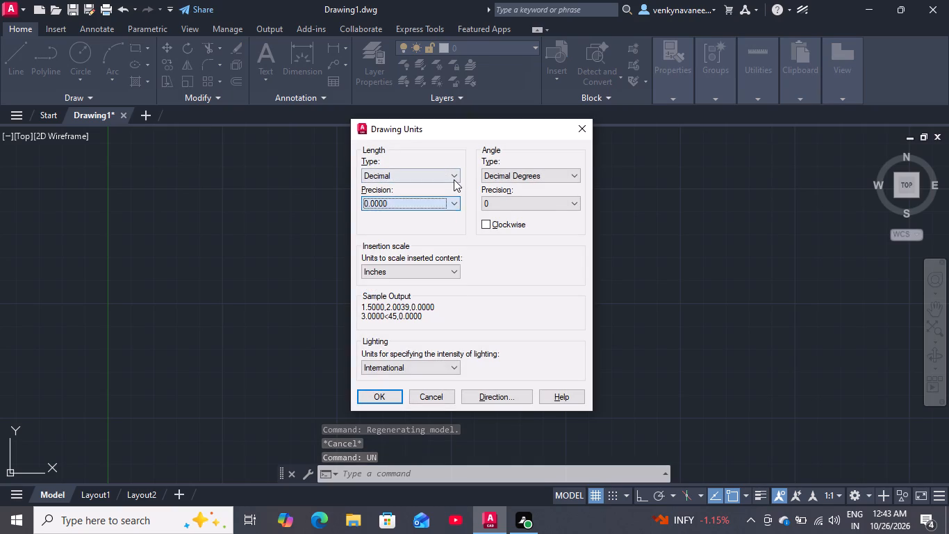
left_click(454, 179)
left_click(438, 189)
double_click(421, 204)
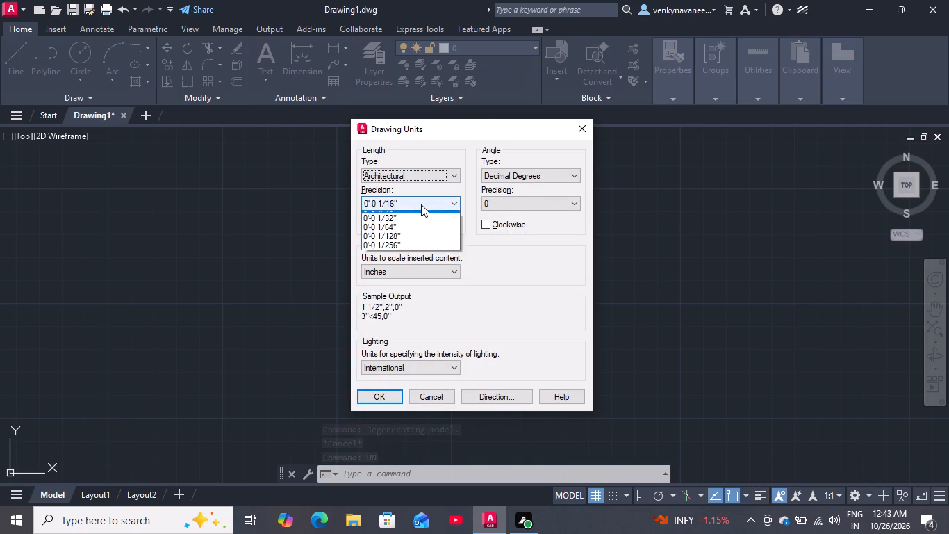
left_click(436, 203)
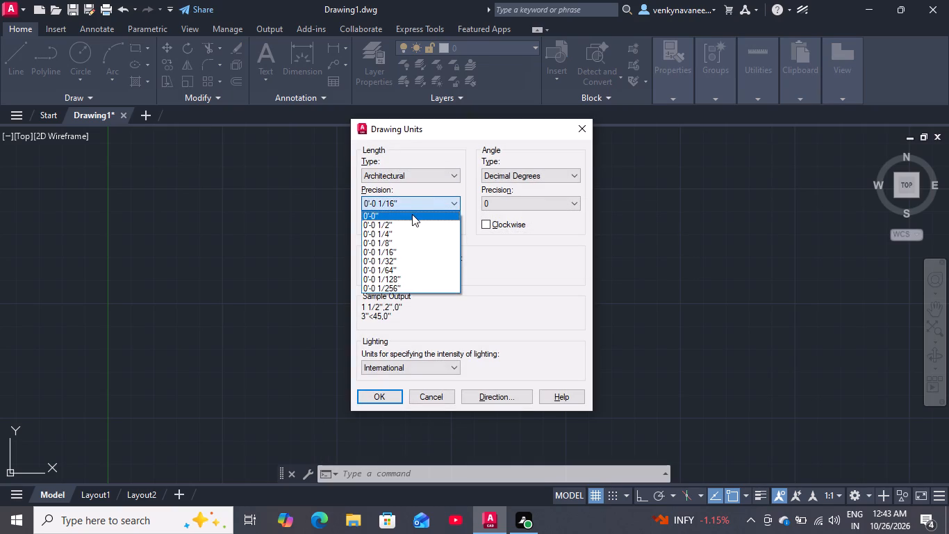
left_click(412, 214)
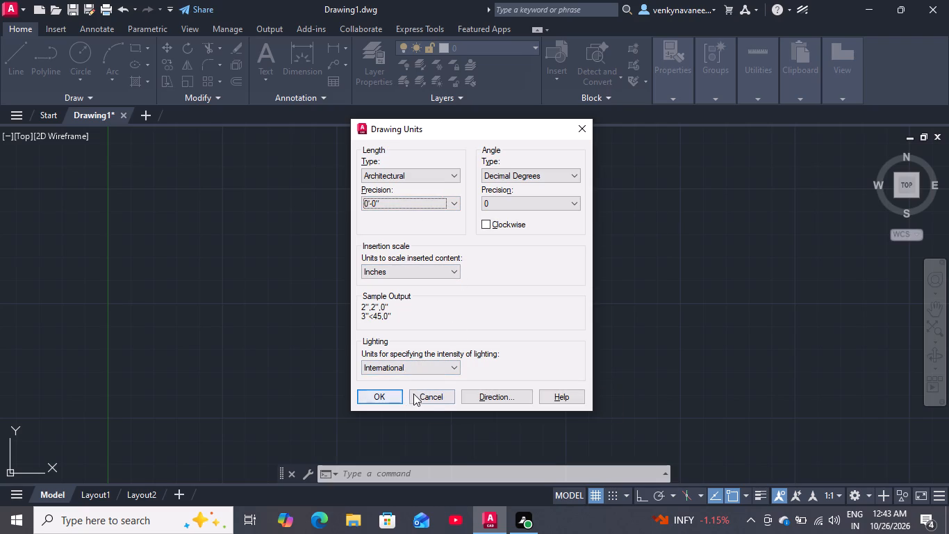
left_click(389, 396)
Modify the Standard dimension style's primary units to Architectural format with 0'-0" precision.
key("d")
key("Return")
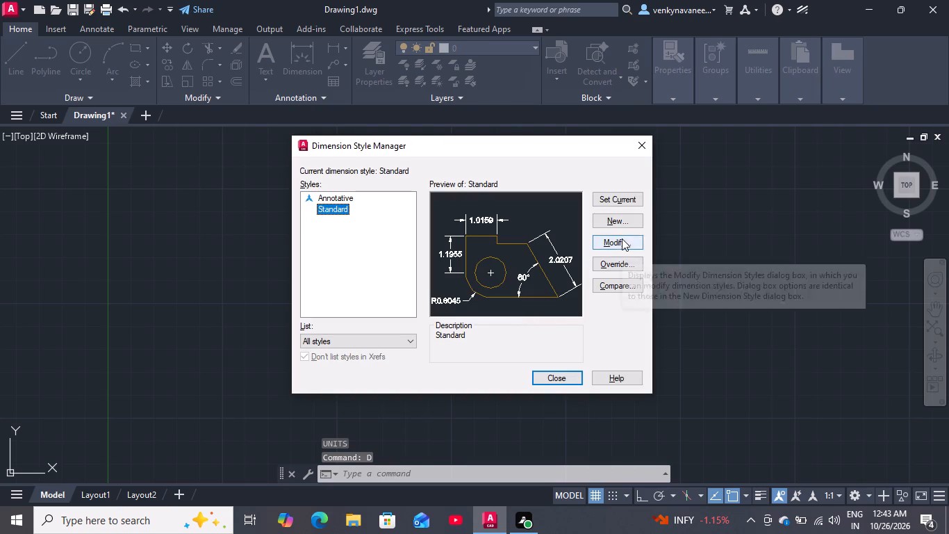
left_click(622, 238)
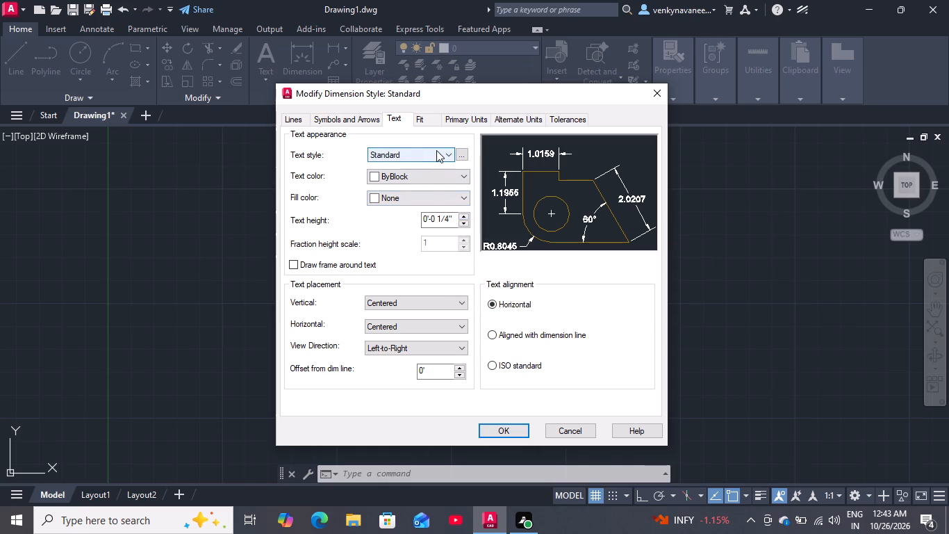
left_click(474, 121)
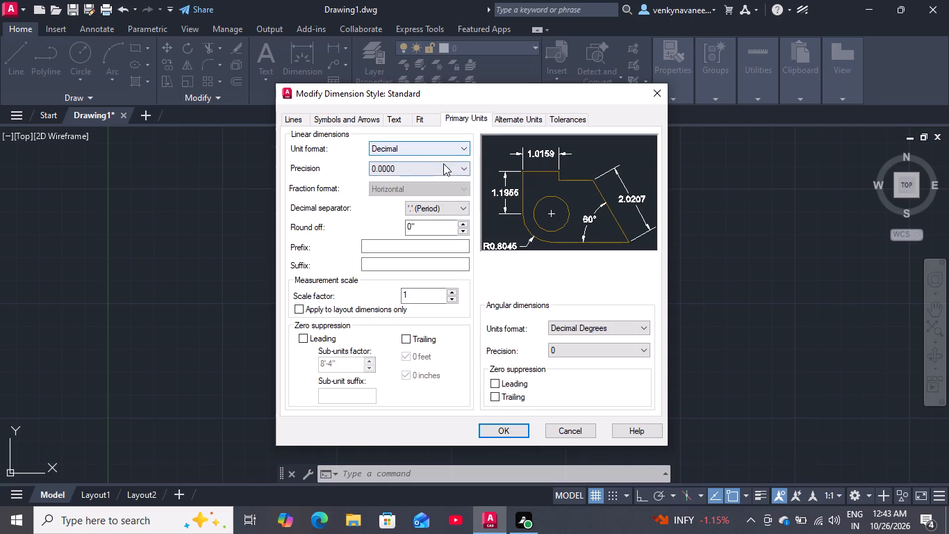
left_click(451, 145)
left_click(413, 186)
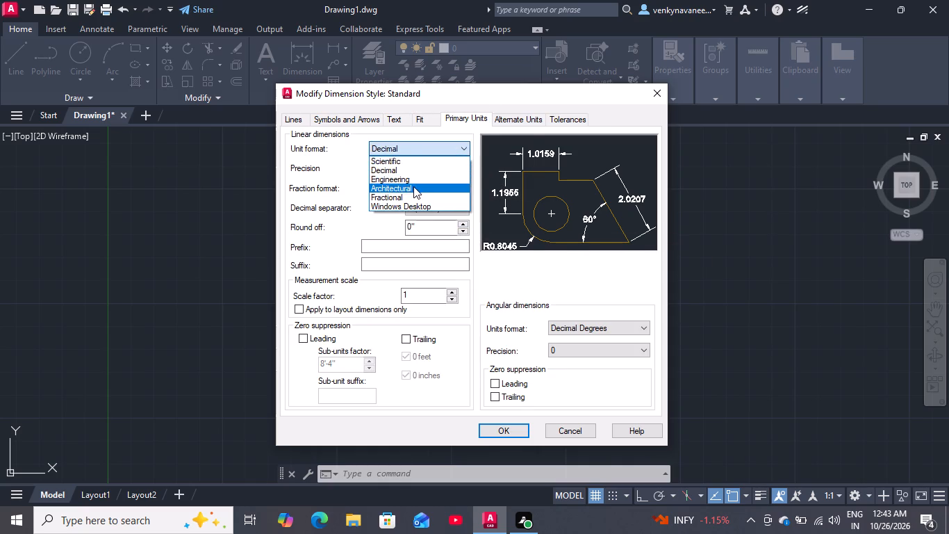
left_click(433, 171)
left_click(421, 180)
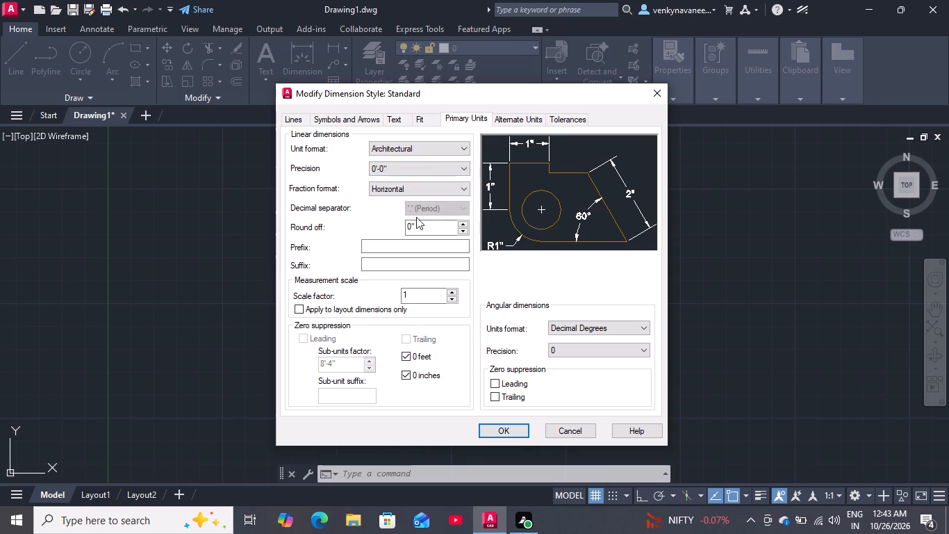
Set the Standard dimension style's text height to 6".
left_click(395, 122)
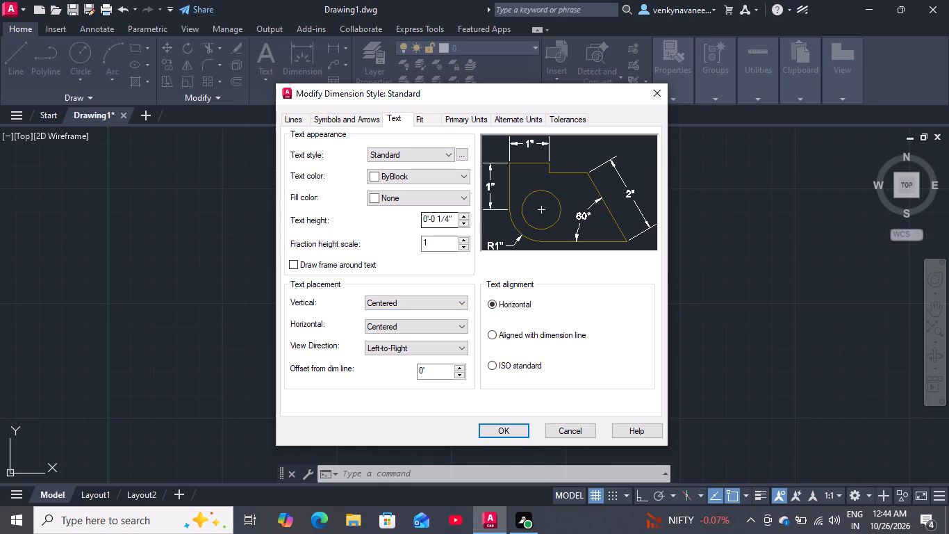
left_click_drag(447, 218, 347, 236)
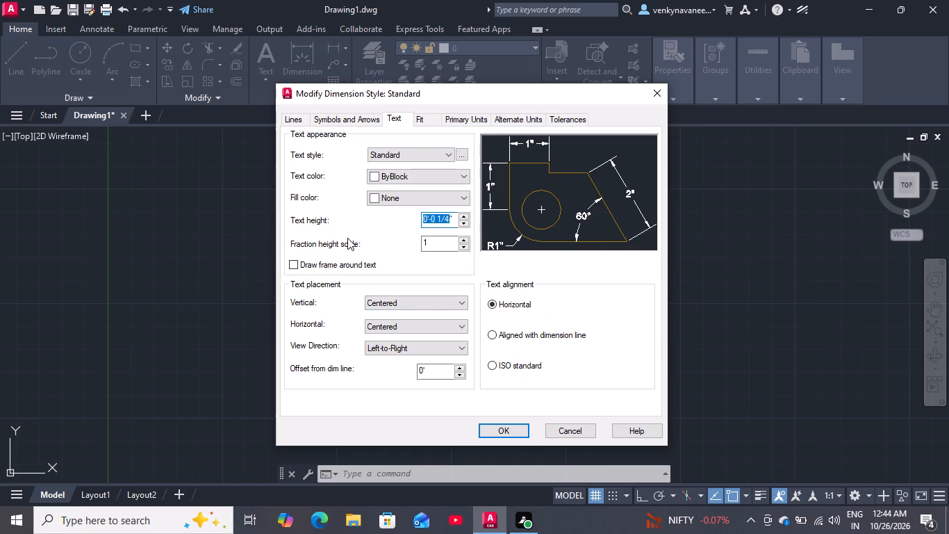
key("6")
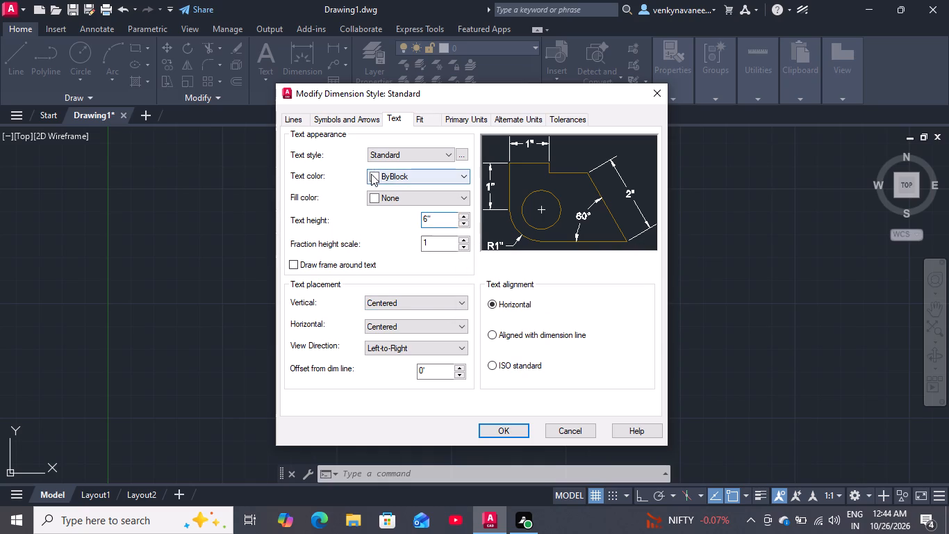
Use Oblique for the first and second dimension arrowheads and set the arrow size to 6".
left_click(363, 122)
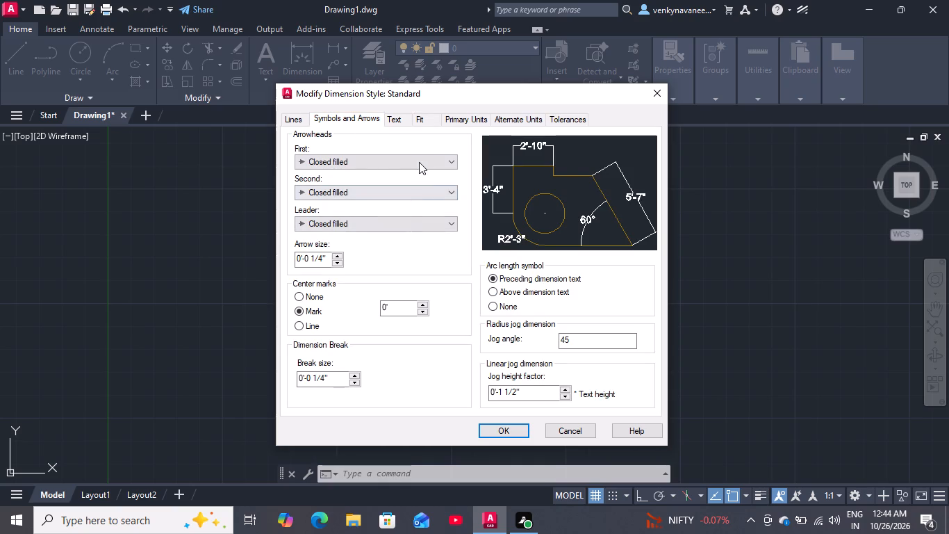
left_click(419, 162)
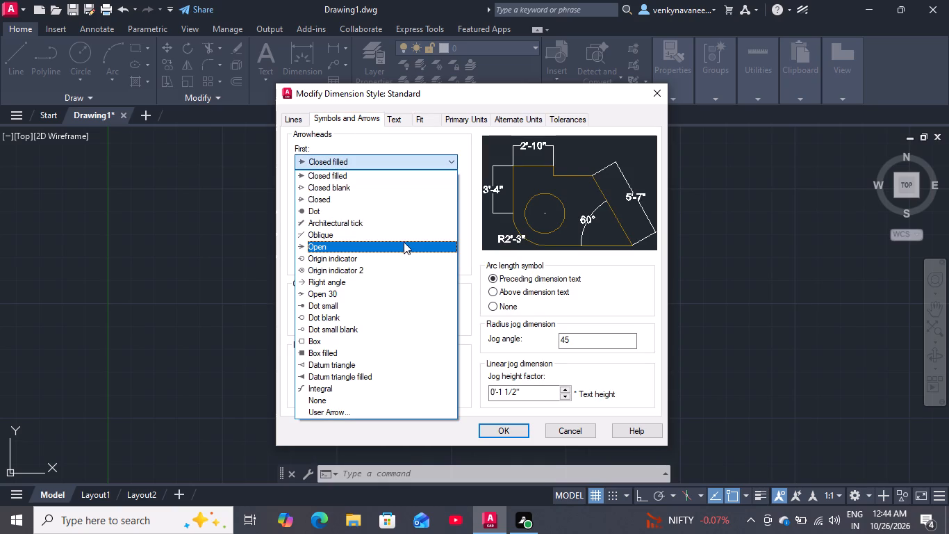
left_click(404, 236)
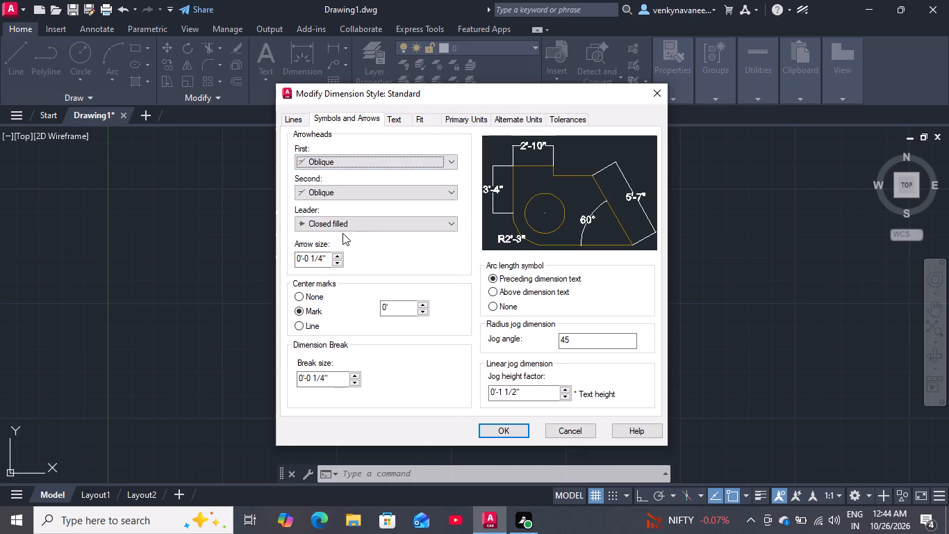
left_click_drag(320, 259, 209, 283)
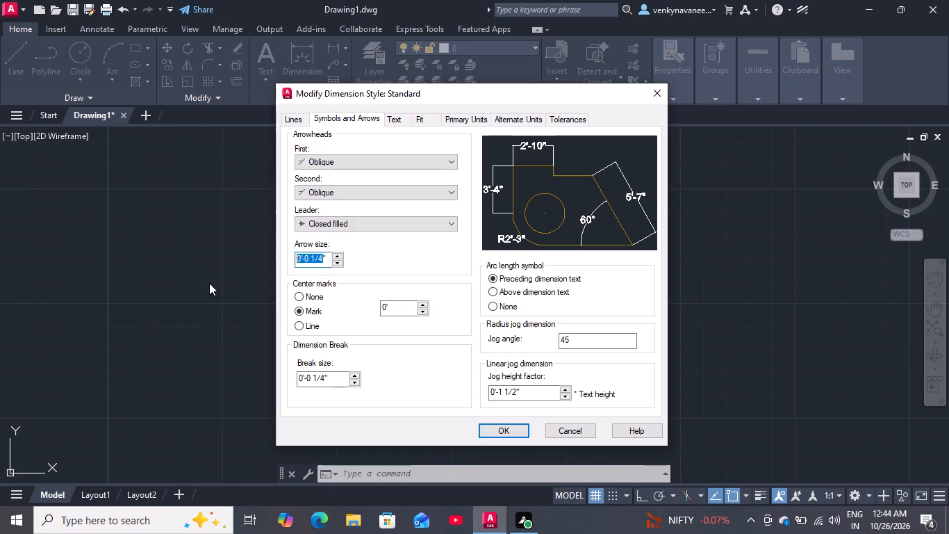
key("6")
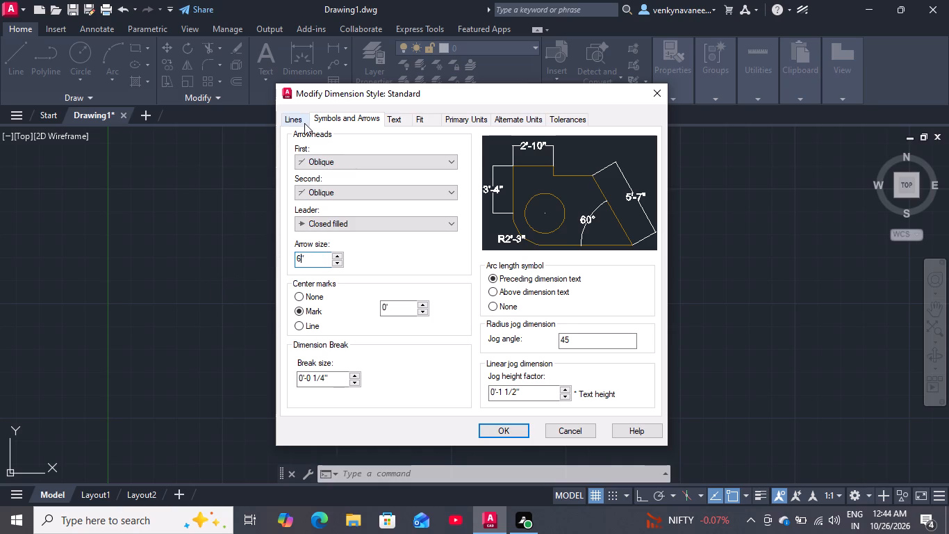
Apply the dimension style changes and make Standard the current dimension style.
left_click(299, 123)
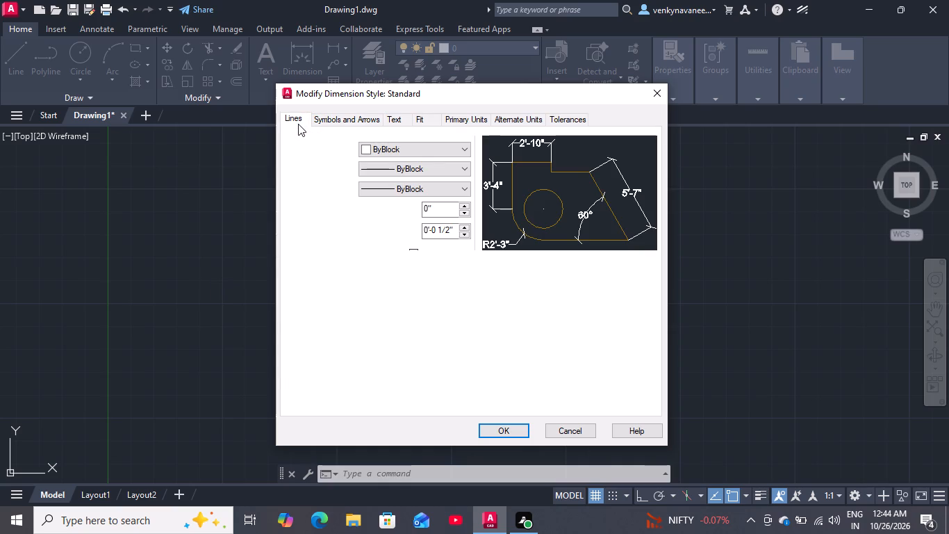
left_click(527, 432)
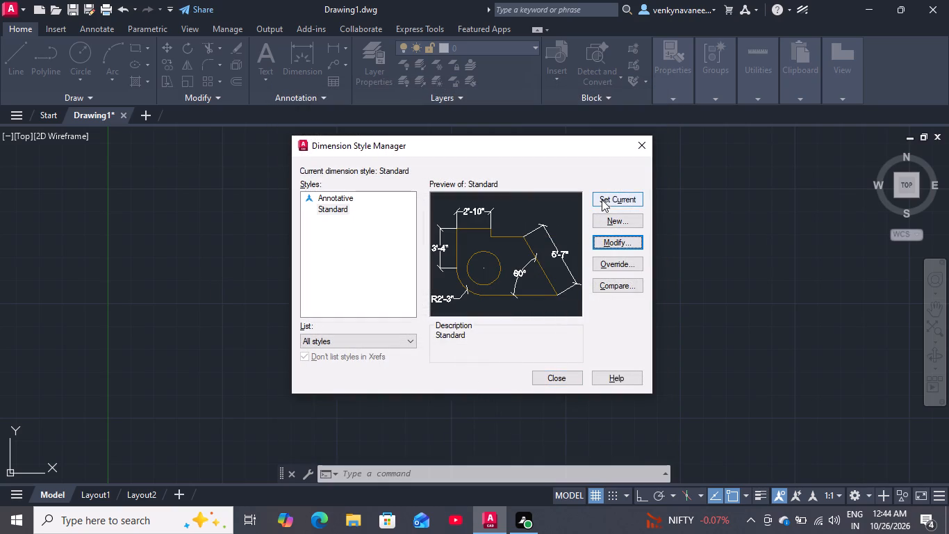
left_click(602, 200)
left_click(552, 382)
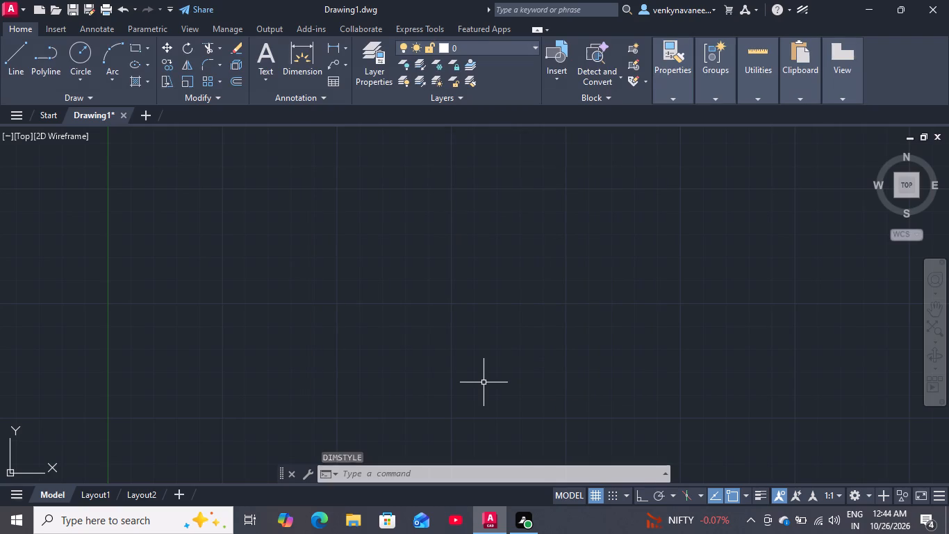
Create a layer named Construction Line with colour 141 and make it the current layer.
scroll(366, 334, "down", 3)
scroll(362, 357, "up", 3)
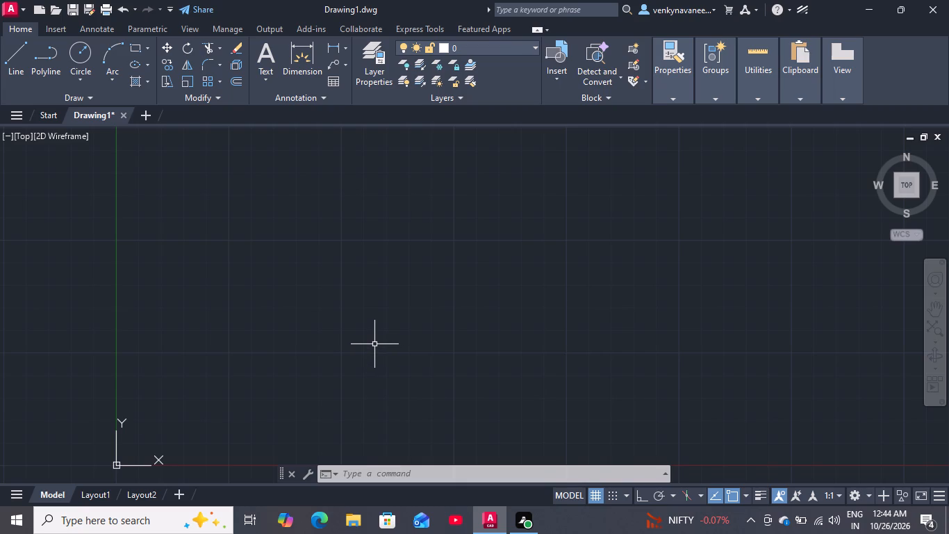
type("la")
key("Return")
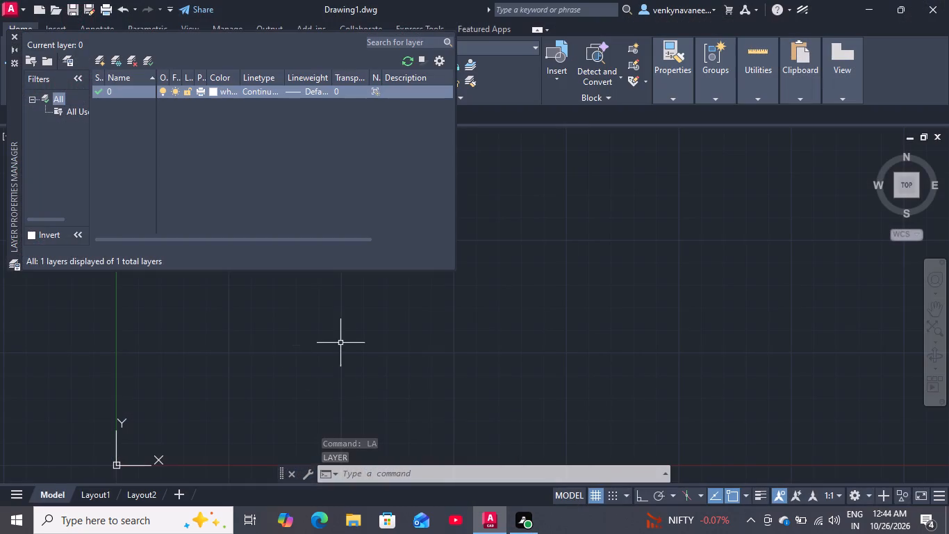
left_click(96, 62)
key("BackSpace")
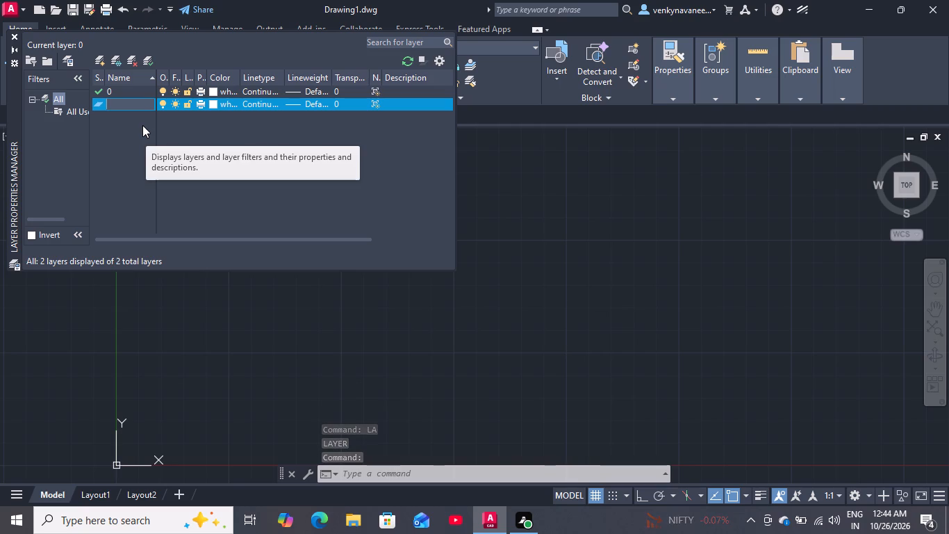
type("Const")
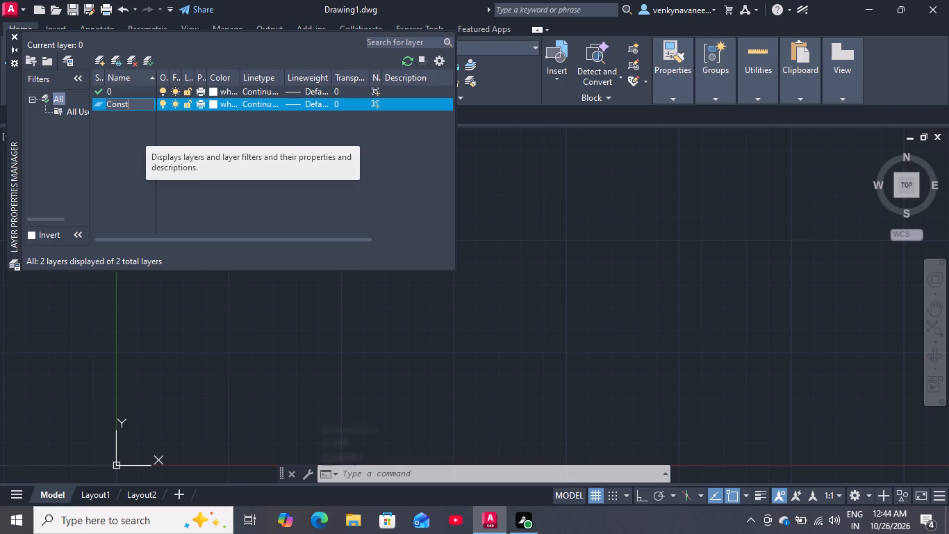
type("ruction Line")
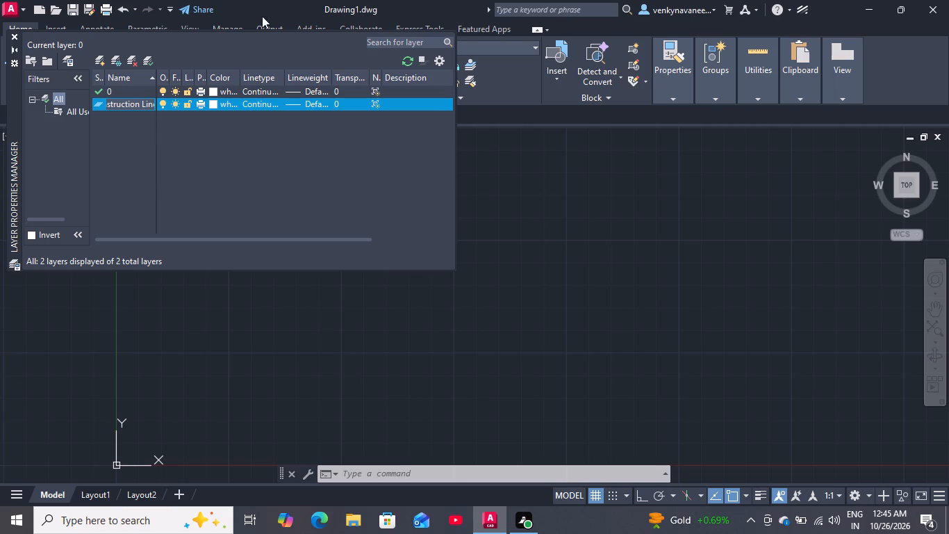
left_click(209, 103)
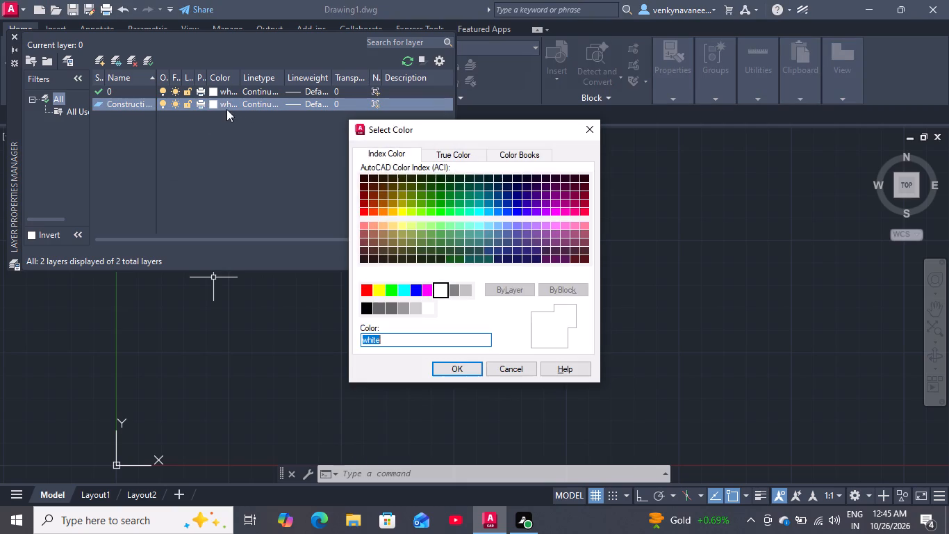
double_click(493, 226)
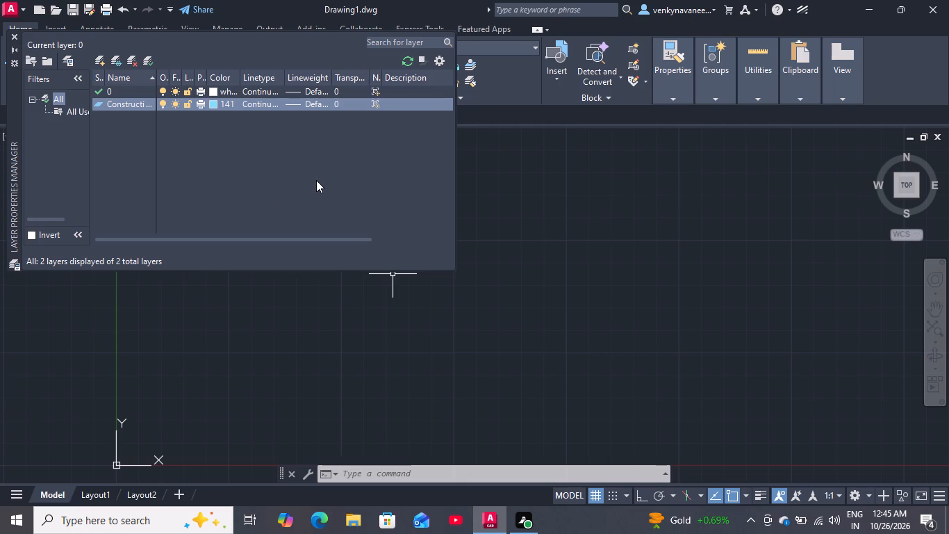
left_click(149, 63)
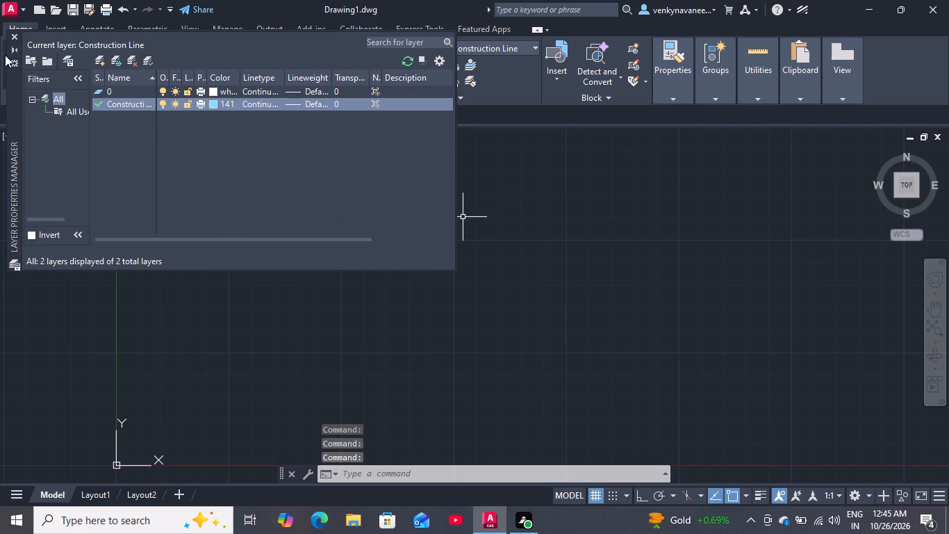
left_click(13, 36)
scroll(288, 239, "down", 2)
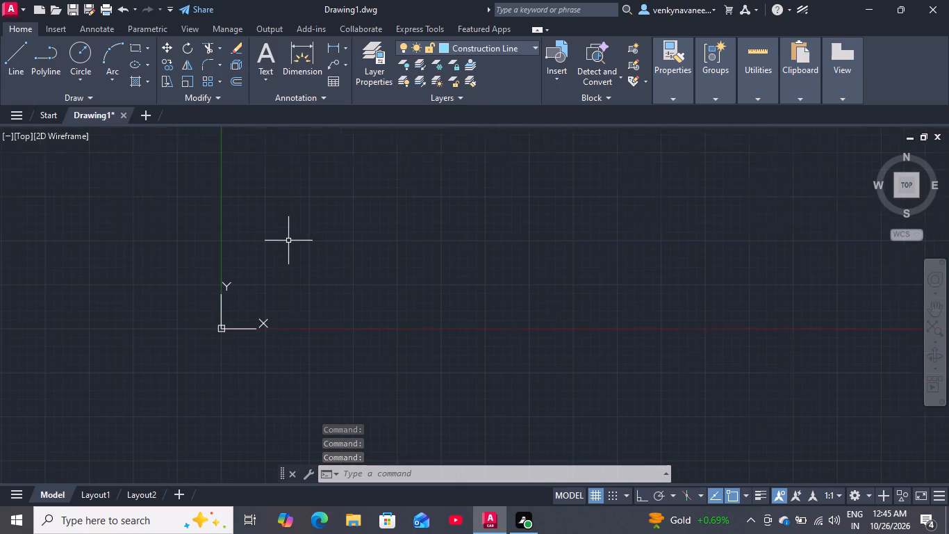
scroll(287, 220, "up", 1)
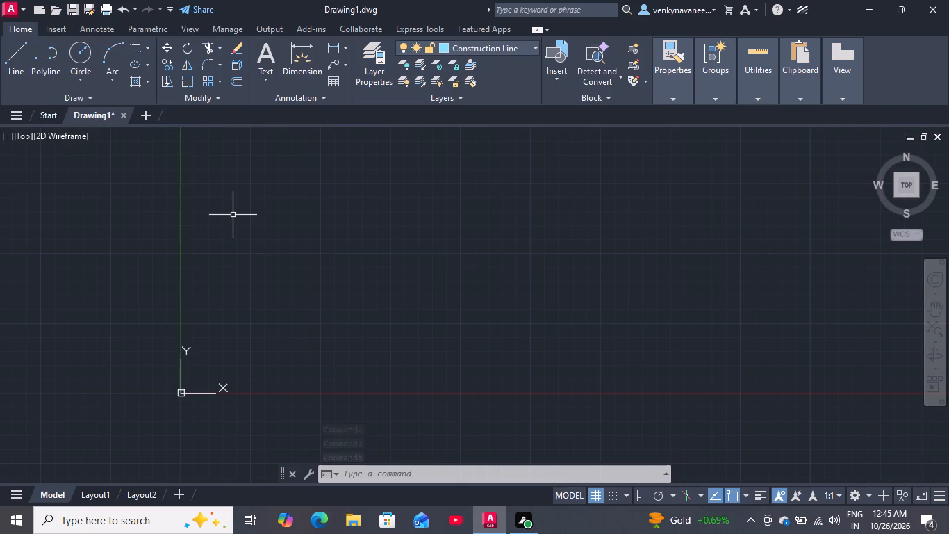
Open the layer properties and check the lineweight and linetype choices for the Construction Line layer.
type("la")
key("Return")
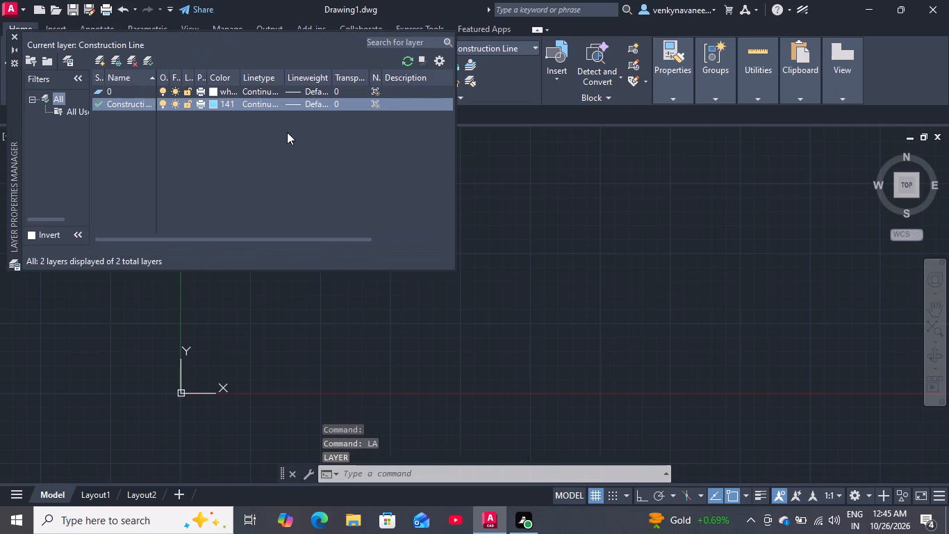
left_click(306, 106)
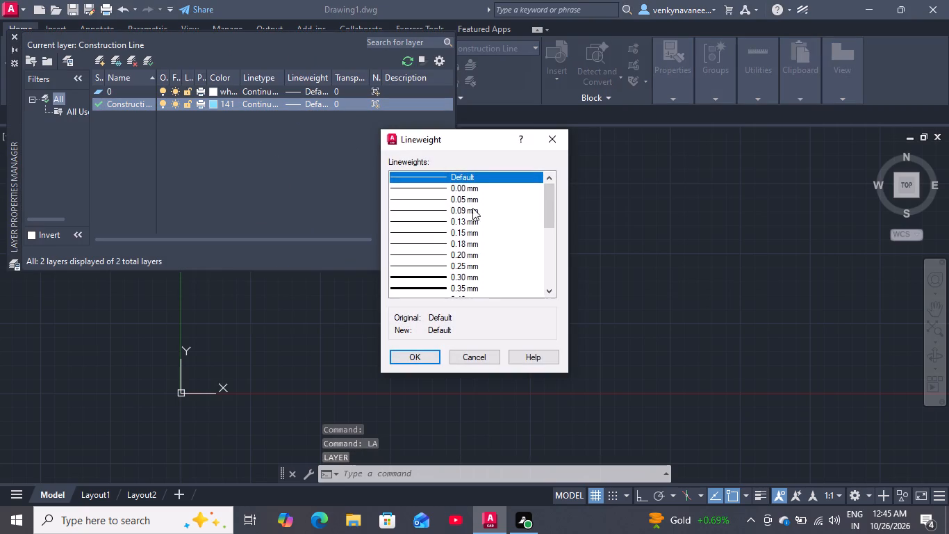
left_click(547, 134)
left_click(258, 105)
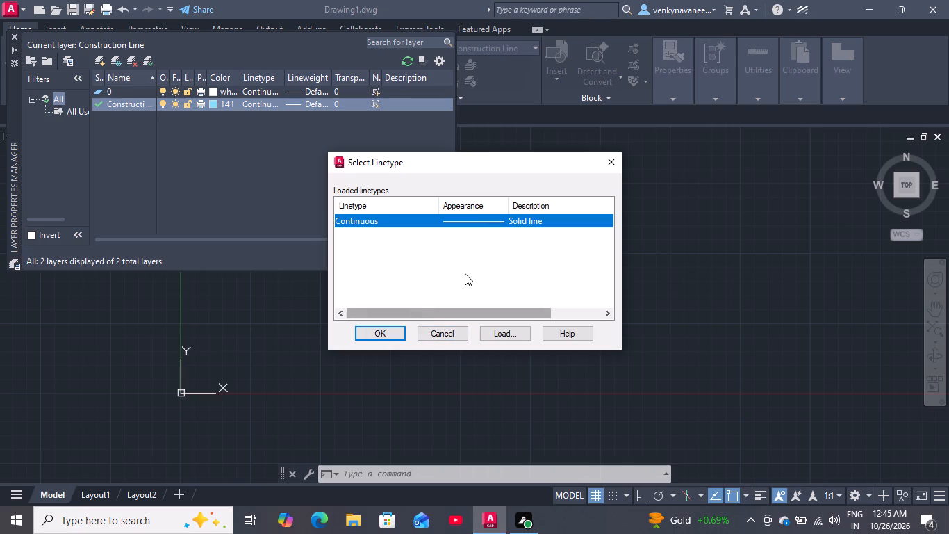
left_click(617, 161)
Set the current object linetype to Continuous.
left_click(675, 97)
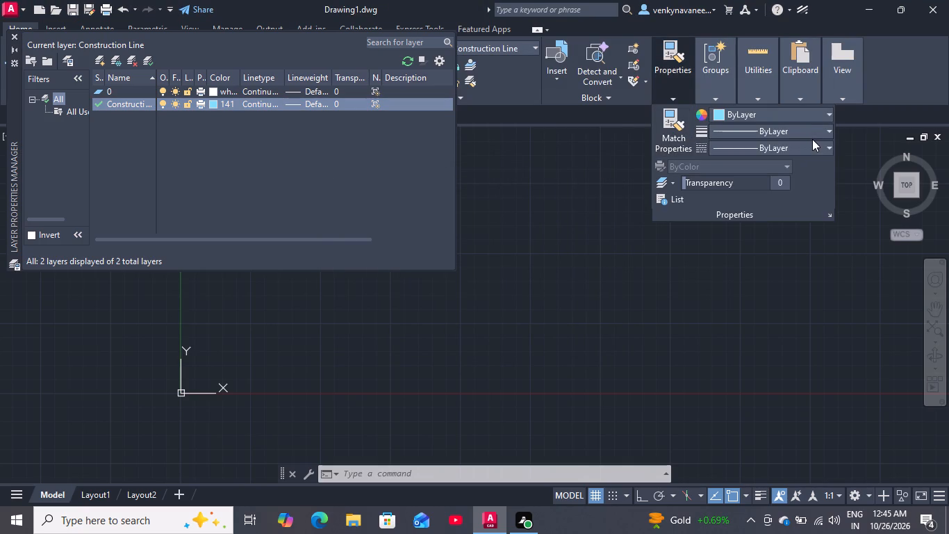
left_click(827, 149)
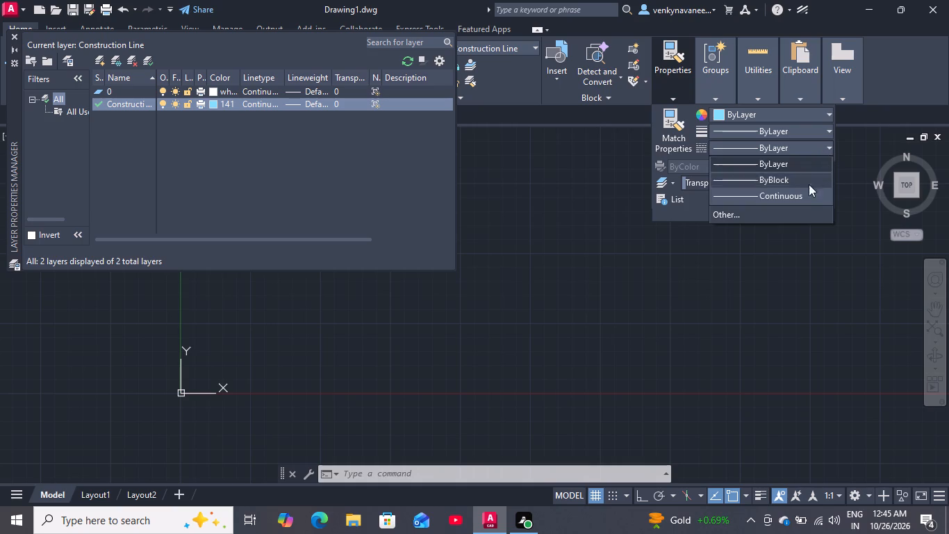
left_click(792, 197)
Load the ACAD_ISO02W100 (ISO dash) linetype from acad.lin into the drawing.
left_click(823, 146)
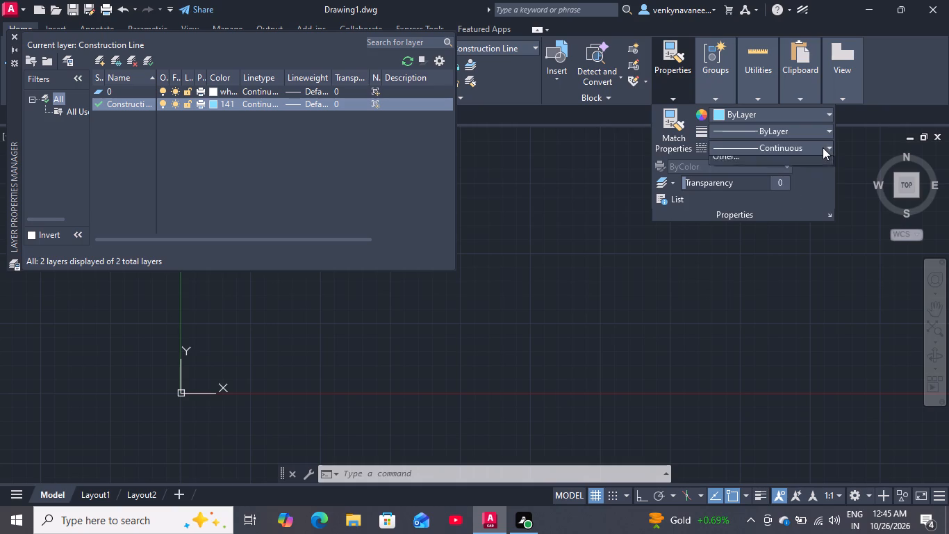
left_click(789, 208)
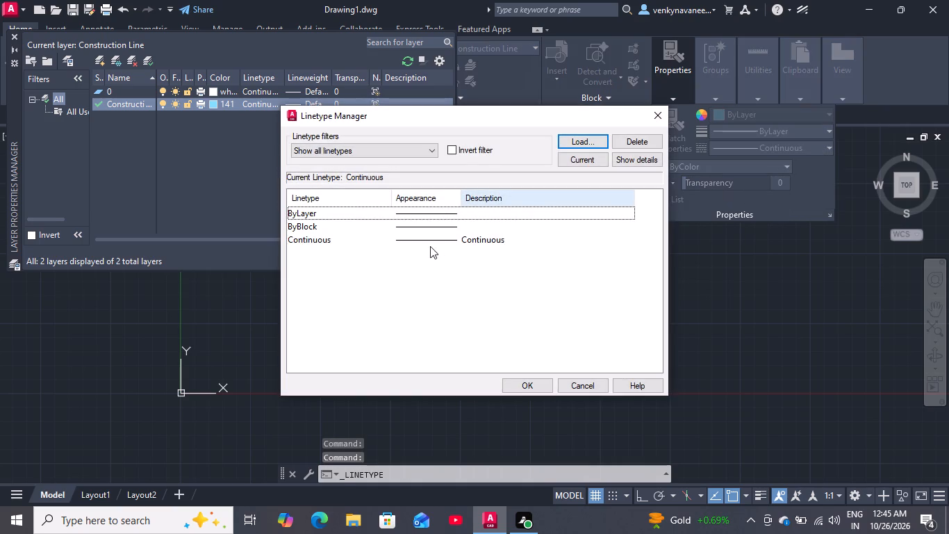
left_click(584, 140)
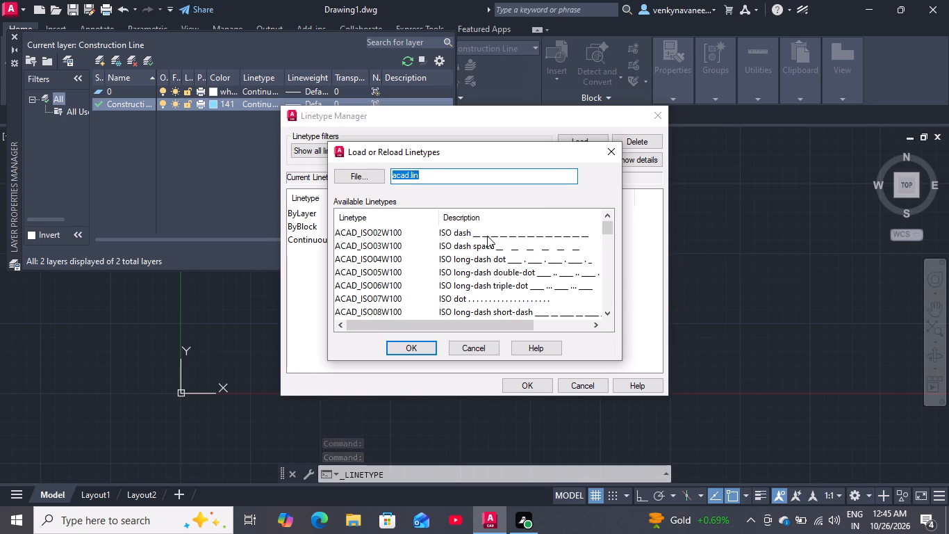
scroll(477, 257, "down", 1)
scroll(477, 257, "up", 1)
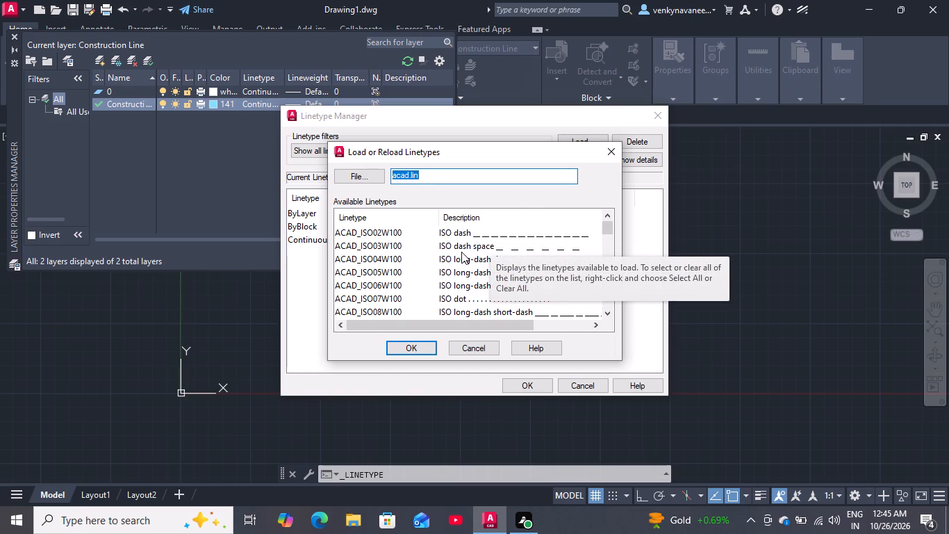
scroll(461, 252, "down", 2)
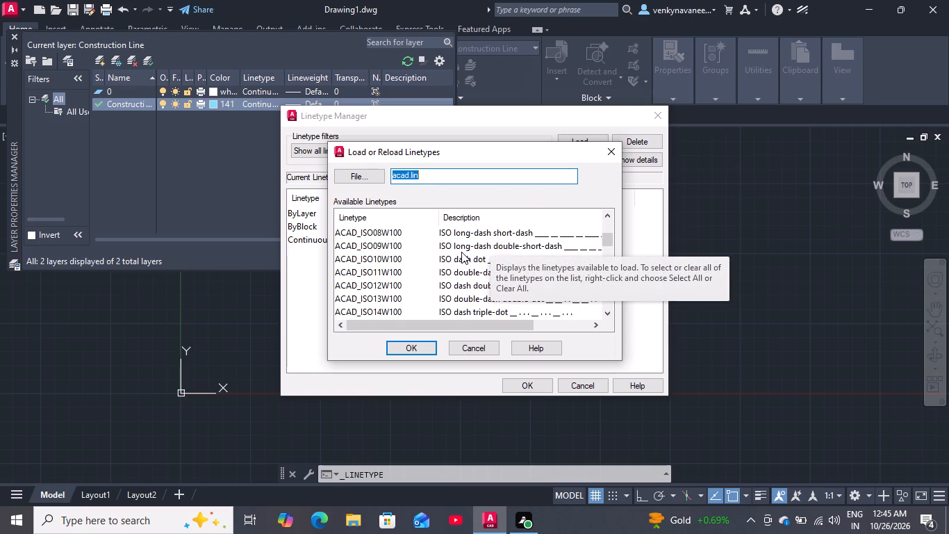
scroll(461, 252, "up", 3)
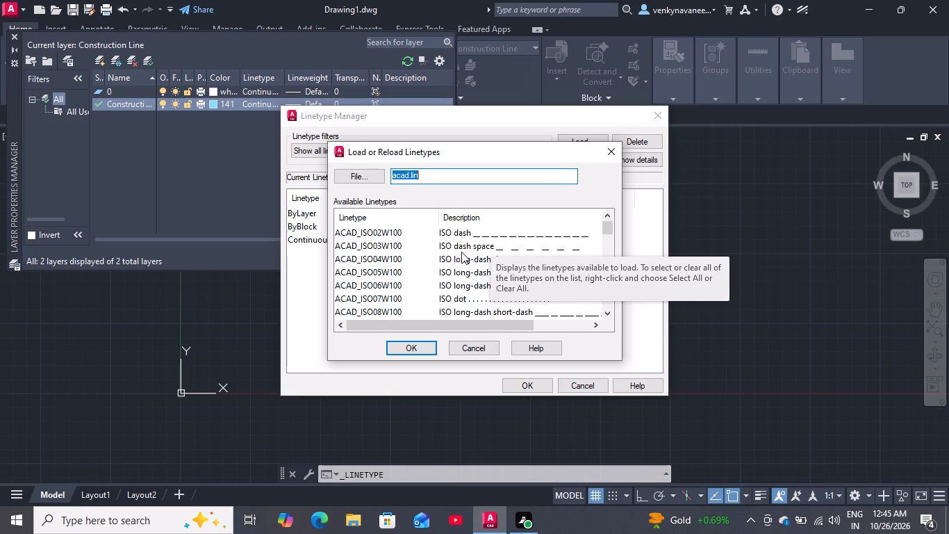
left_click(472, 232)
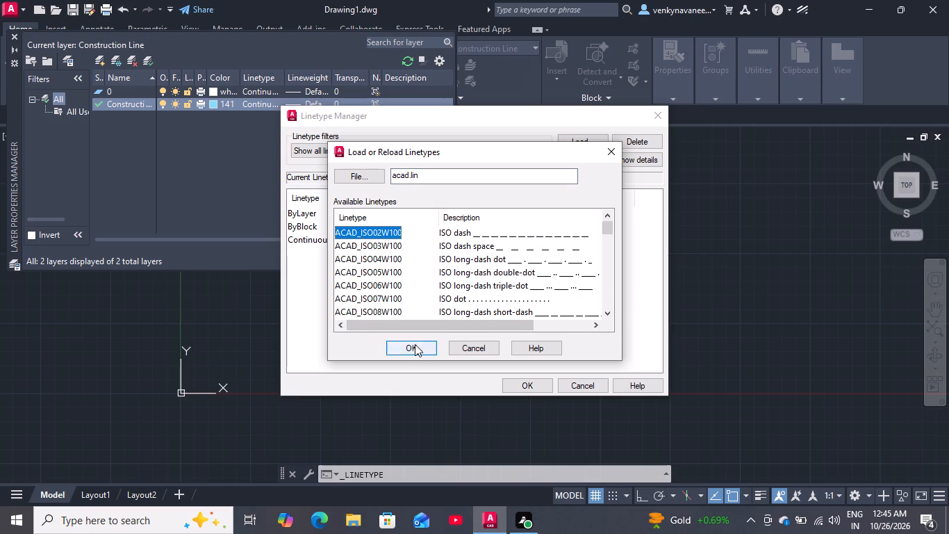
left_click(415, 344)
left_click(528, 387)
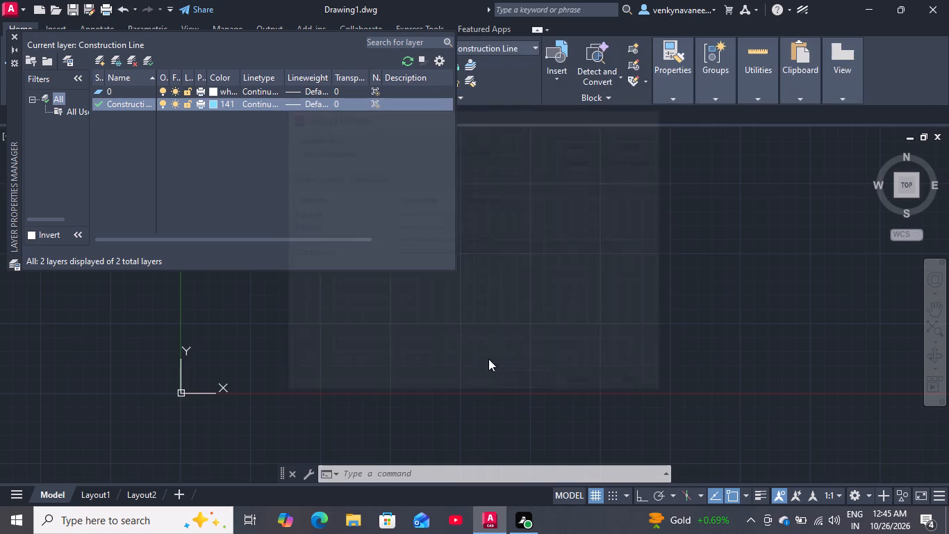
Assign the ACAD_ISO02W100 linetype to the Construction Line layer and close the layer properties.
left_click(252, 102)
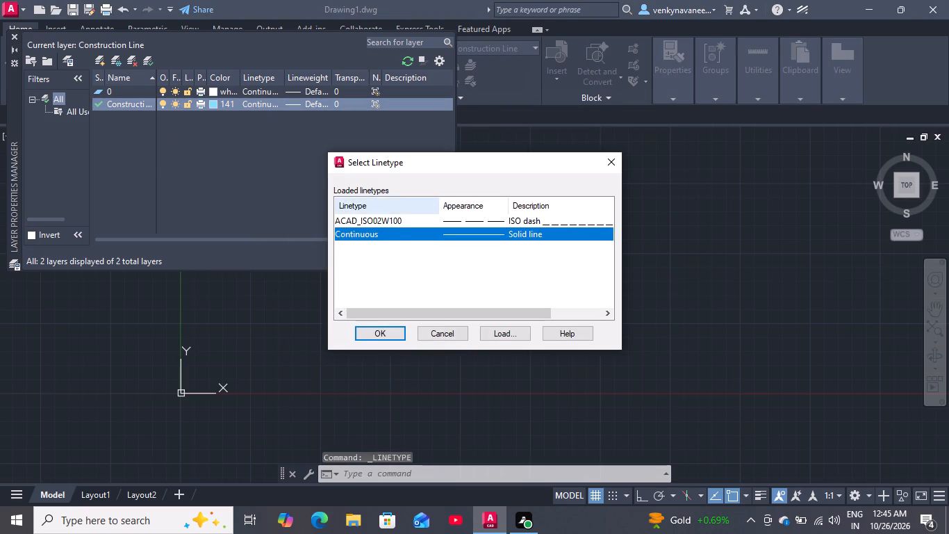
left_click(457, 220)
left_click(380, 337)
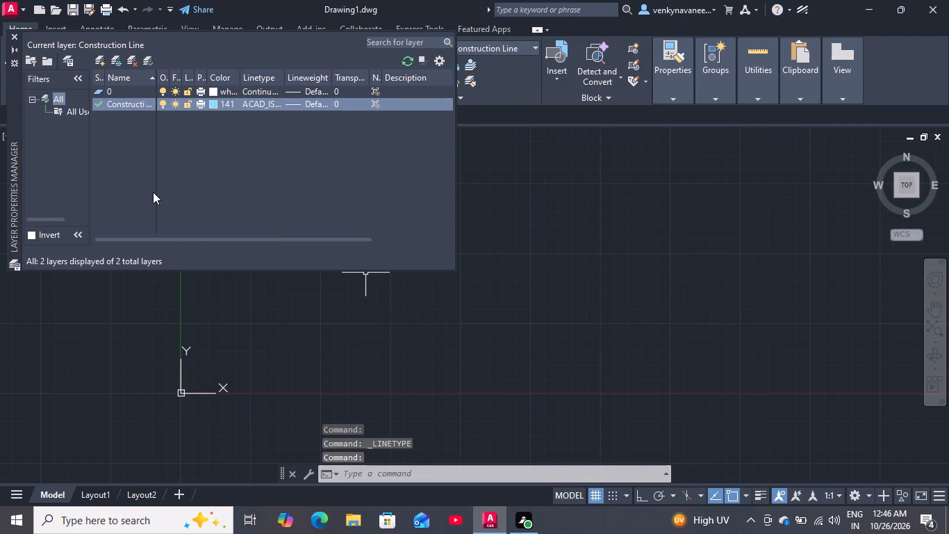
left_click(13, 36)
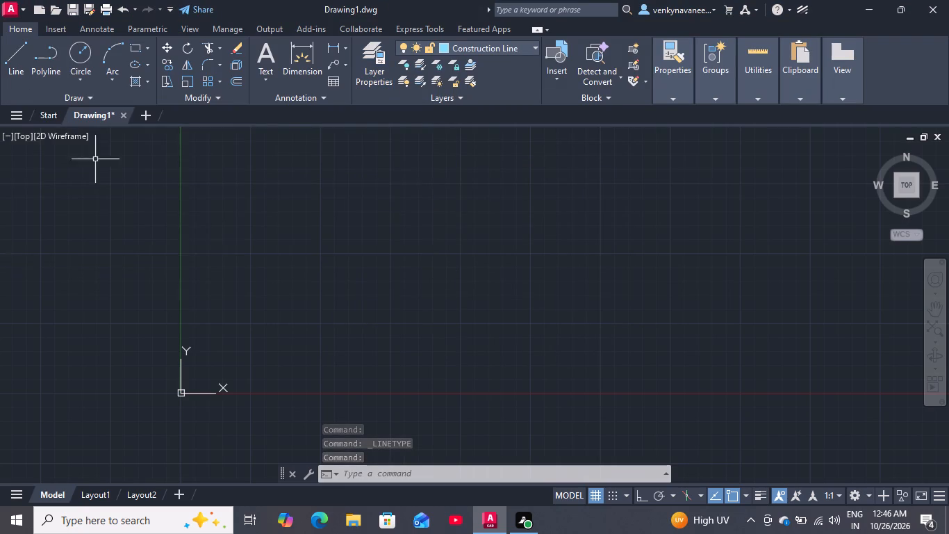
Draw a rectangle 60' long and 47' wide by its dimensions, extending down and right from a corner above and right of the origin.
scroll(210, 250, "down", 3)
scroll(241, 244, "up", 2)
scroll(220, 240, "down", 2)
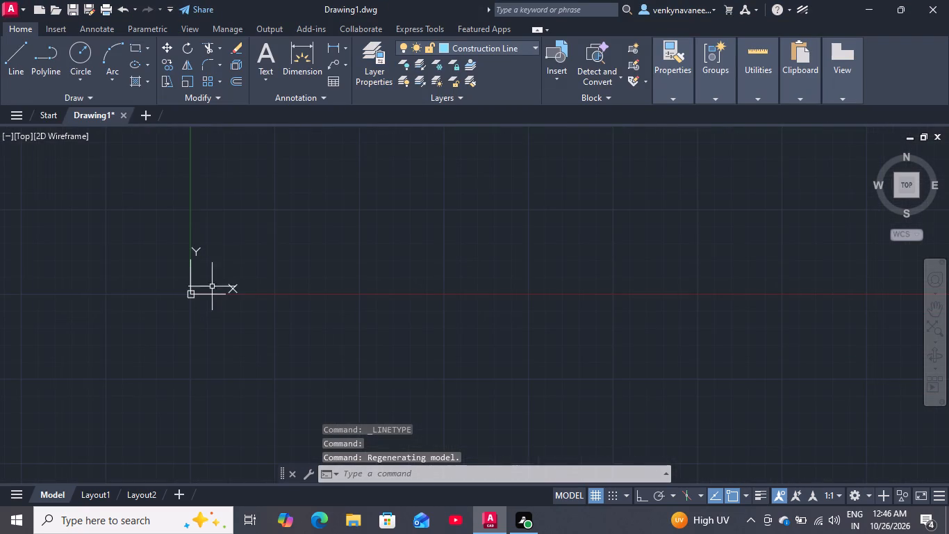
scroll(197, 170, "up", 3)
scroll(197, 185, "down", 1)
scroll(283, 263, "down", 1)
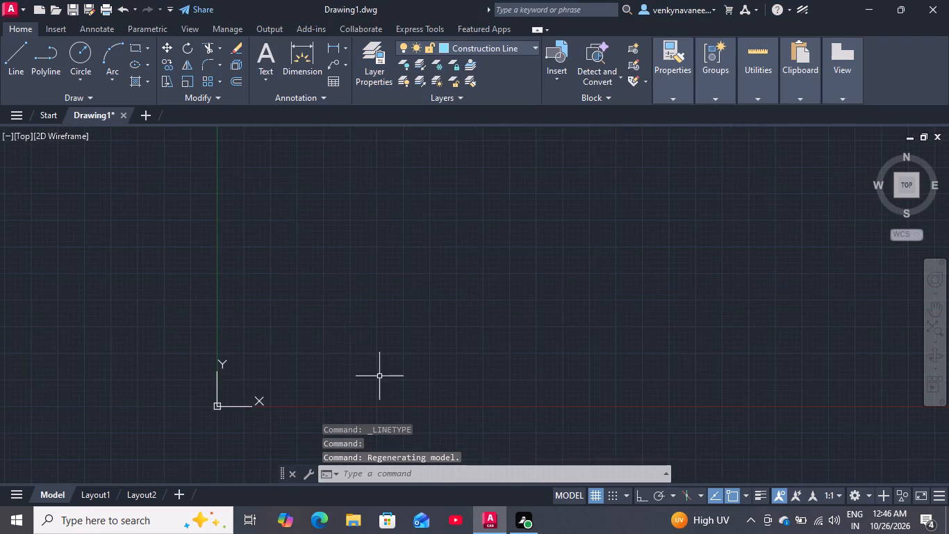
scroll(402, 391, "up", 1)
type("rec")
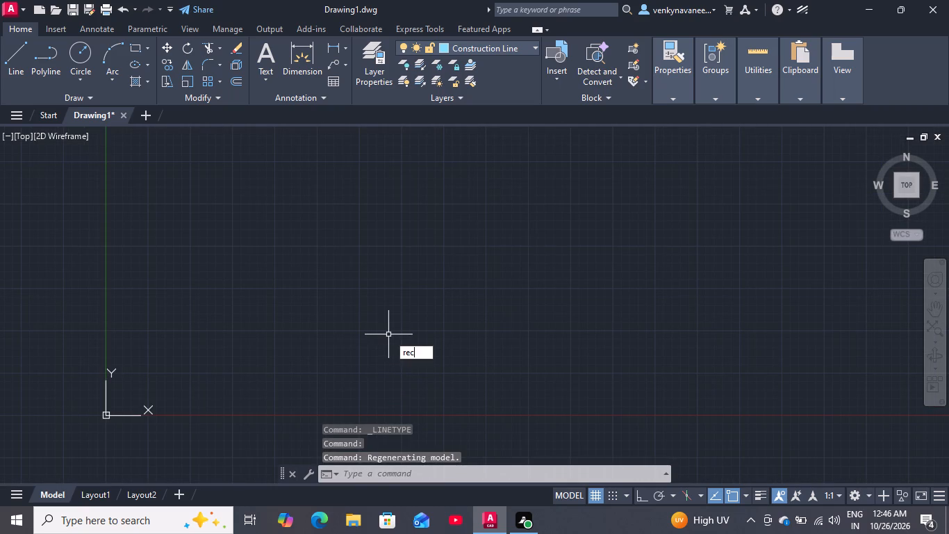
key("Return")
scroll(383, 340, "down", 4)
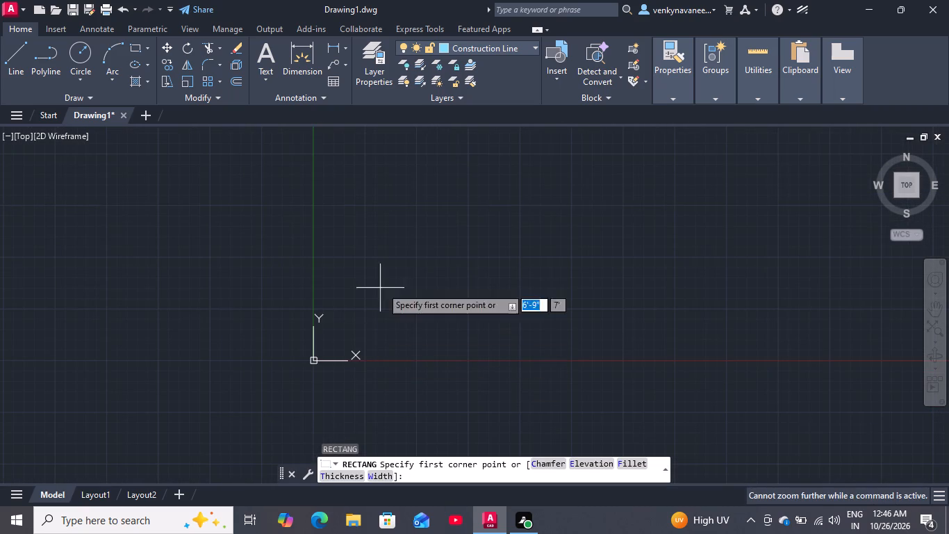
left_click(415, 156)
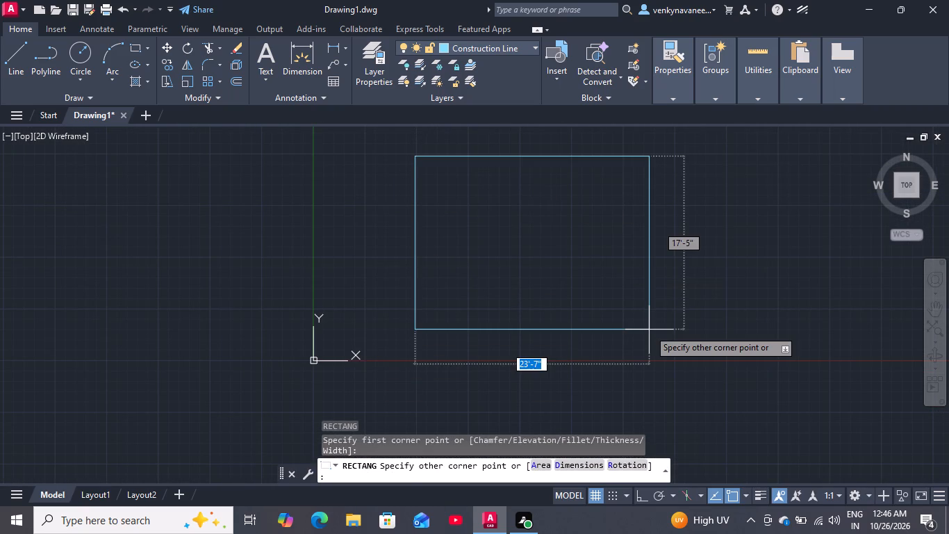
key("d")
key("Return")
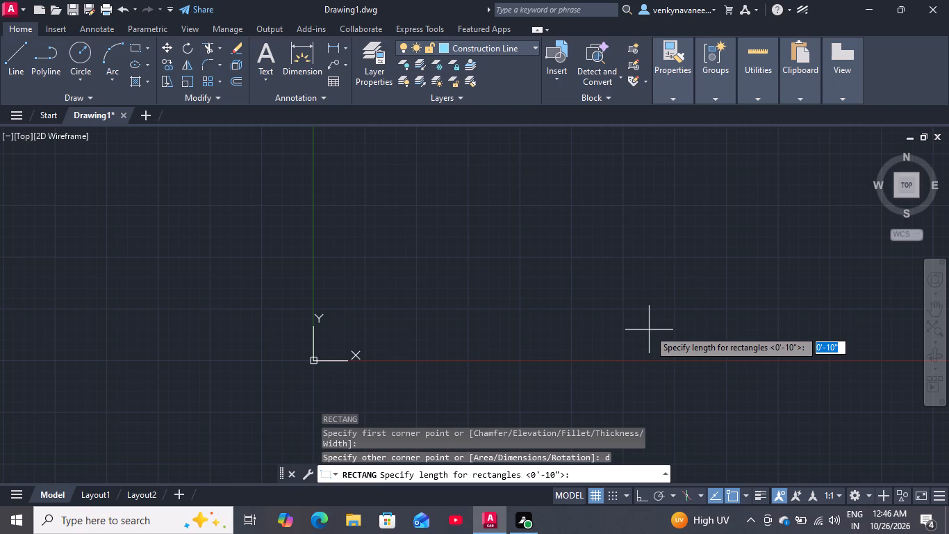
type("47")
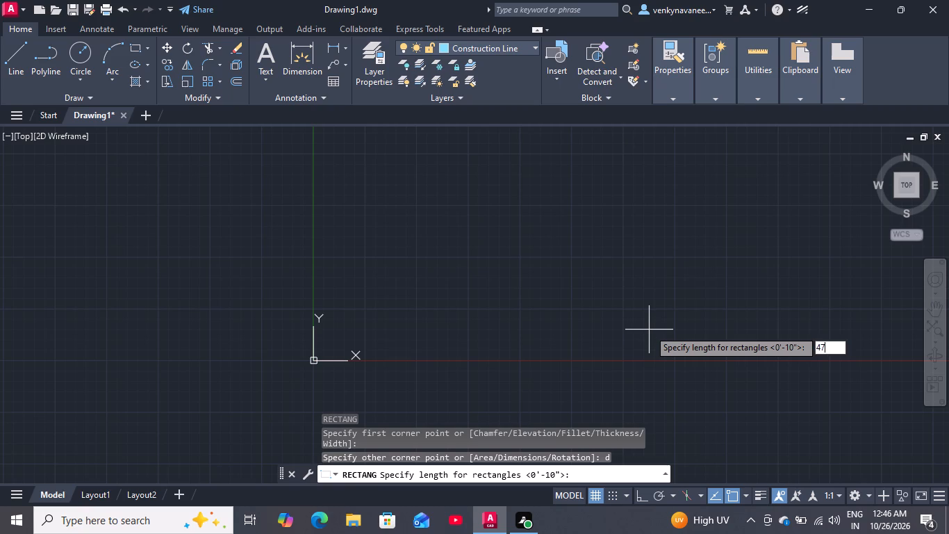
key("BackSpace")
key("BackSpace")
type("60")
key("apostrophe")
key("Return")
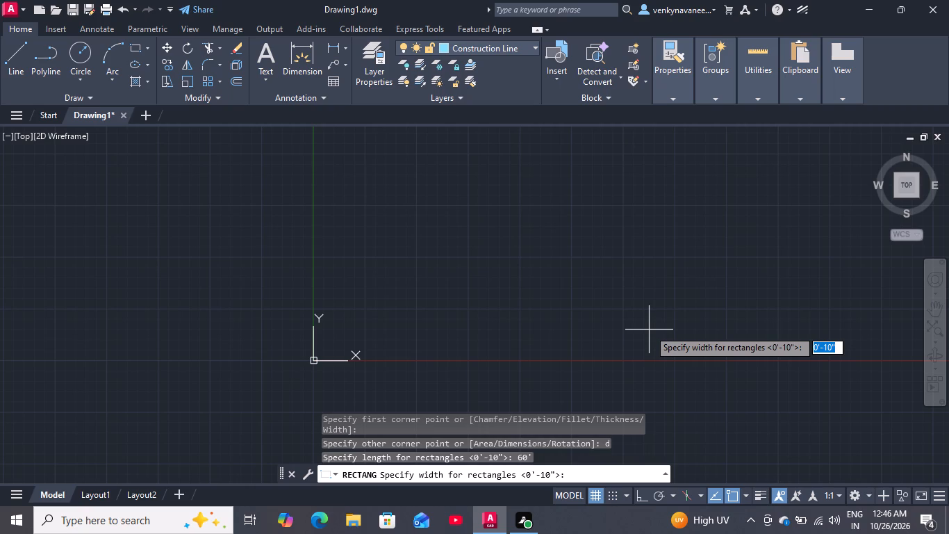
type("47")
key("apostrophe")
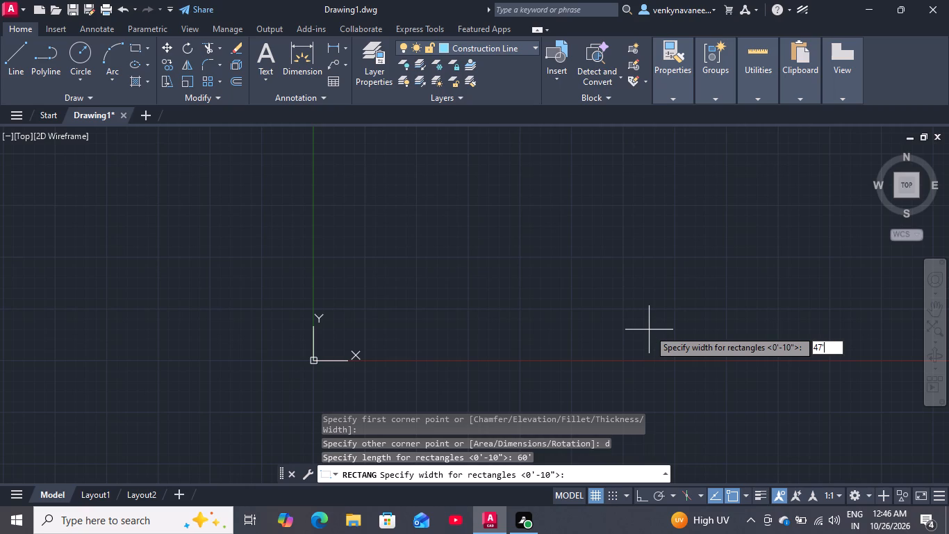
key("Return")
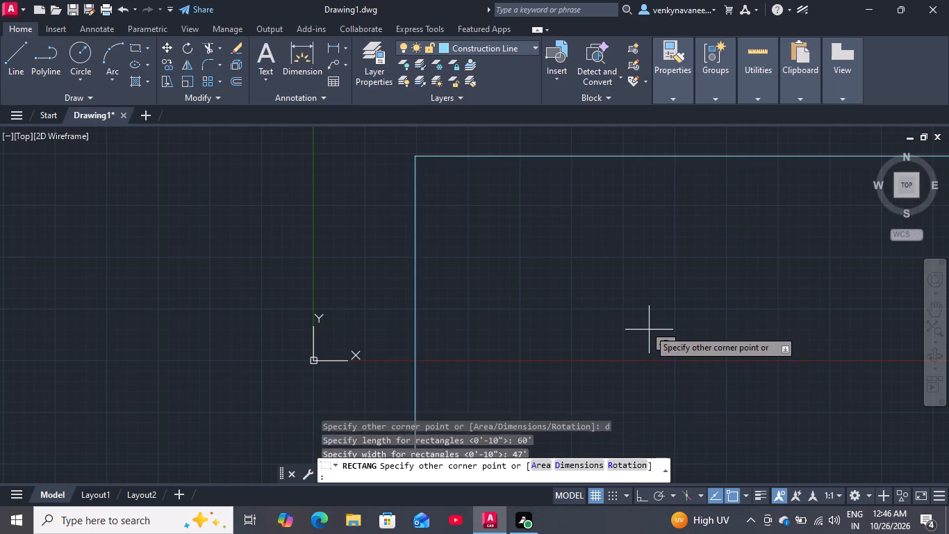
left_click(649, 330)
Move the rectangle horizontally across the Y axis so it lies clear to the left of the origin, still straddling the X axis.
scroll(651, 254, "down", 3)
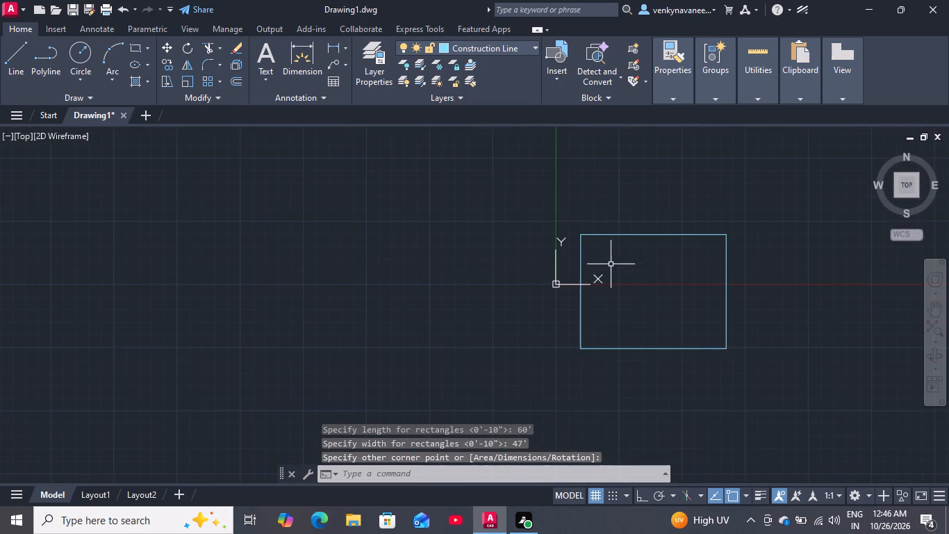
left_click_drag(750, 203, 707, 274)
left_click_drag(643, 338, 638, 350)
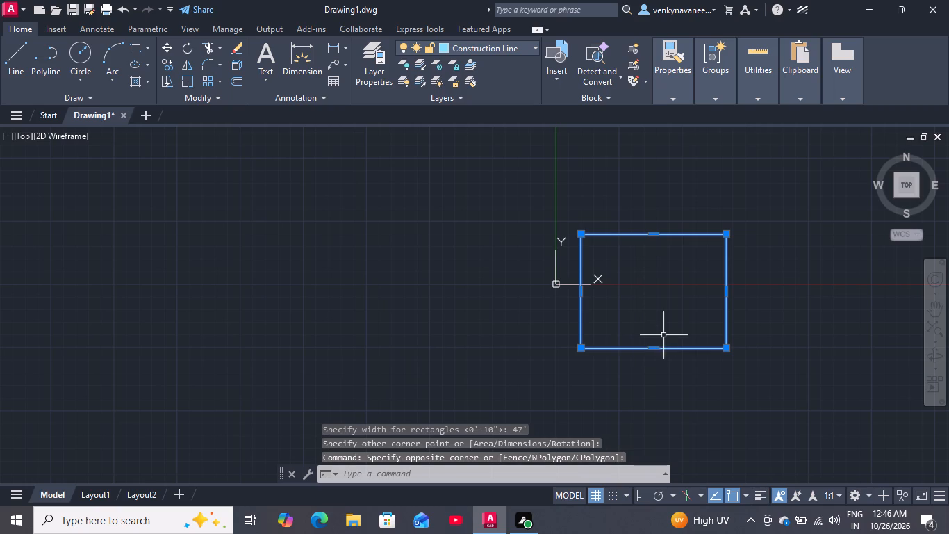
key("m")
key("Return")
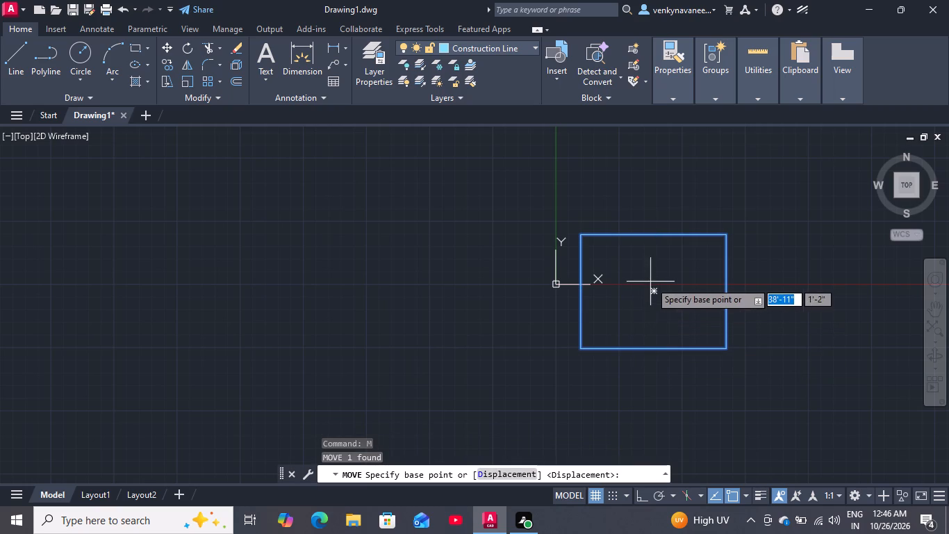
left_click(654, 287)
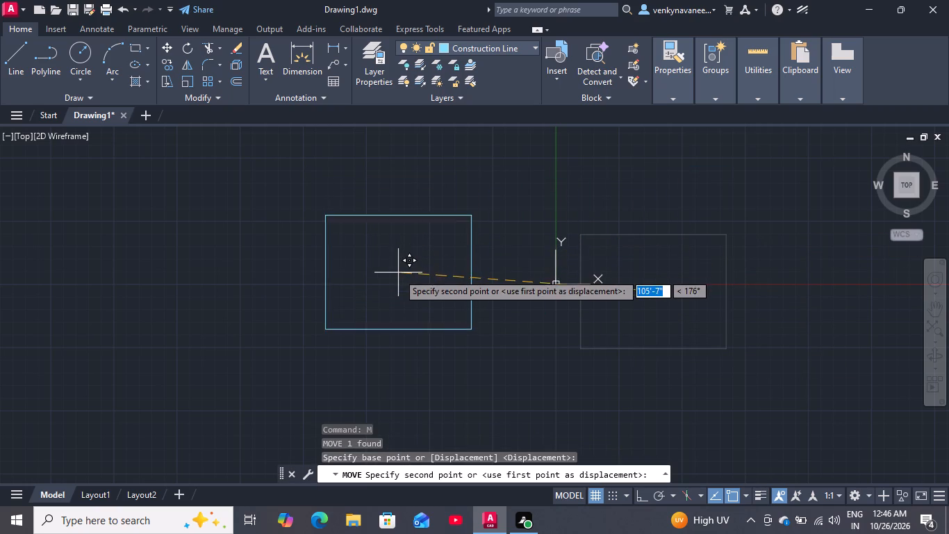
left_click(415, 281)
Select the rectangle and turn on the lineweight display.
scroll(299, 226, "up", 1)
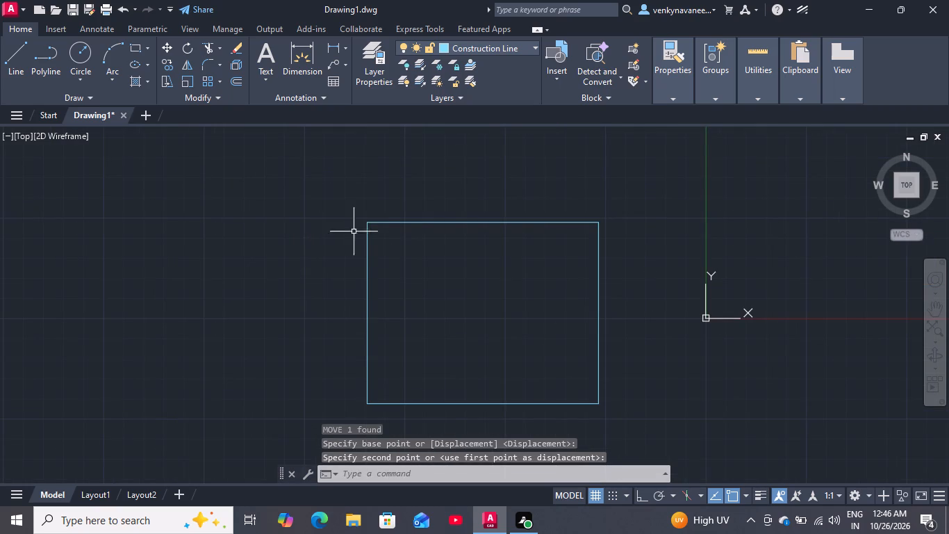
left_click(393, 223)
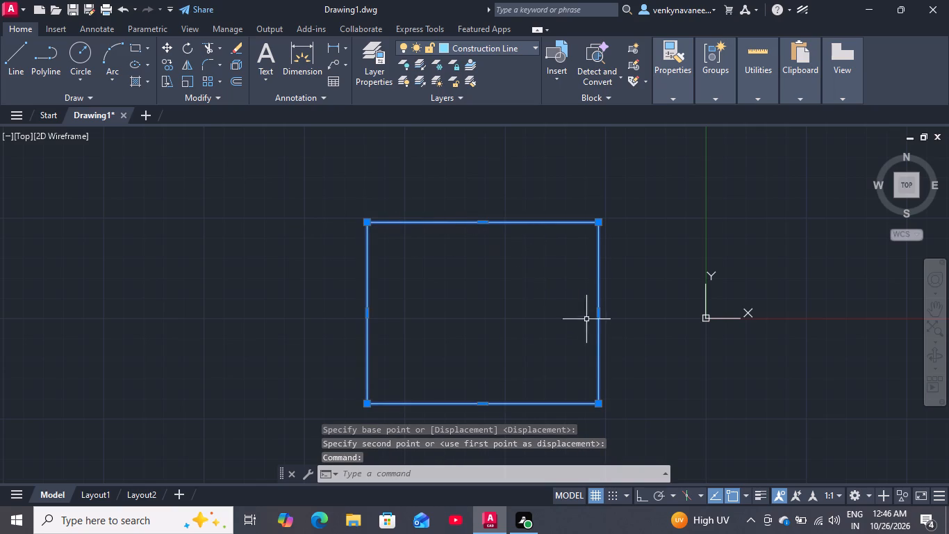
left_click(760, 492)
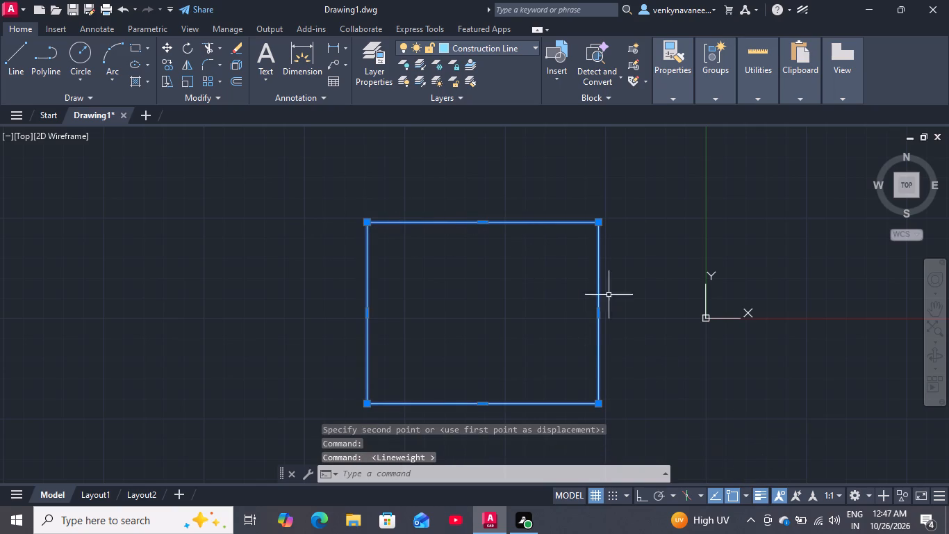
Set the selected rectangle's linetype to ACAD_ISO02W100 in its object properties.
scroll(560, 241, "up", 2)
scroll(559, 243, "down", 3)
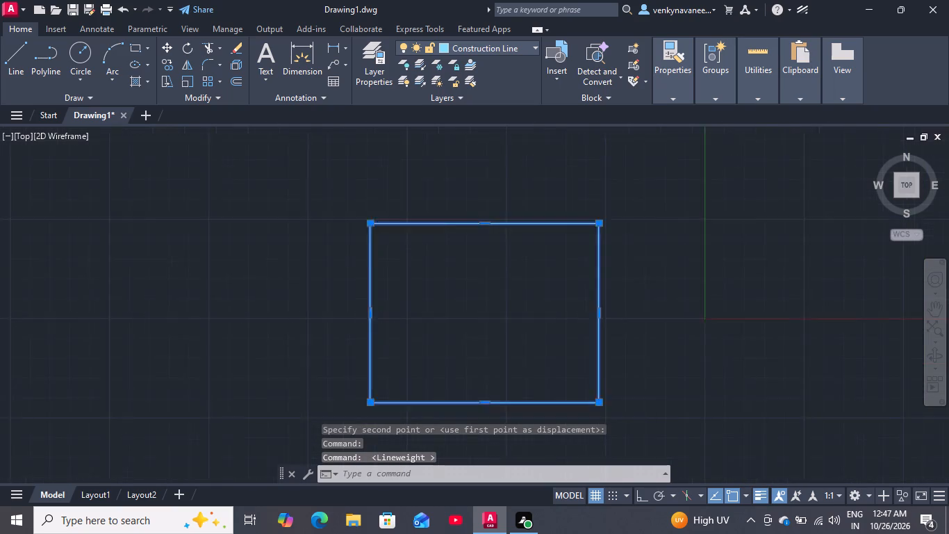
scroll(594, 302, "up", 1)
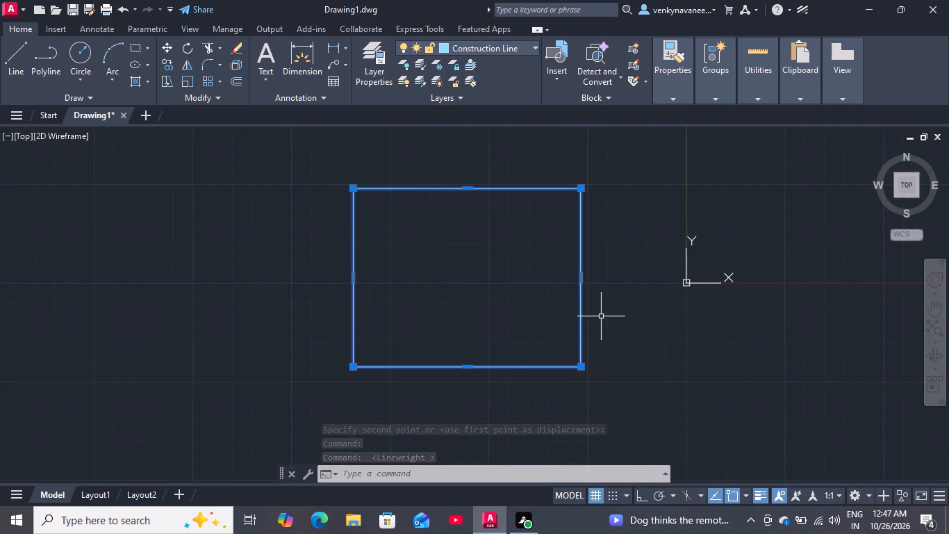
type("pr")
key("Return")
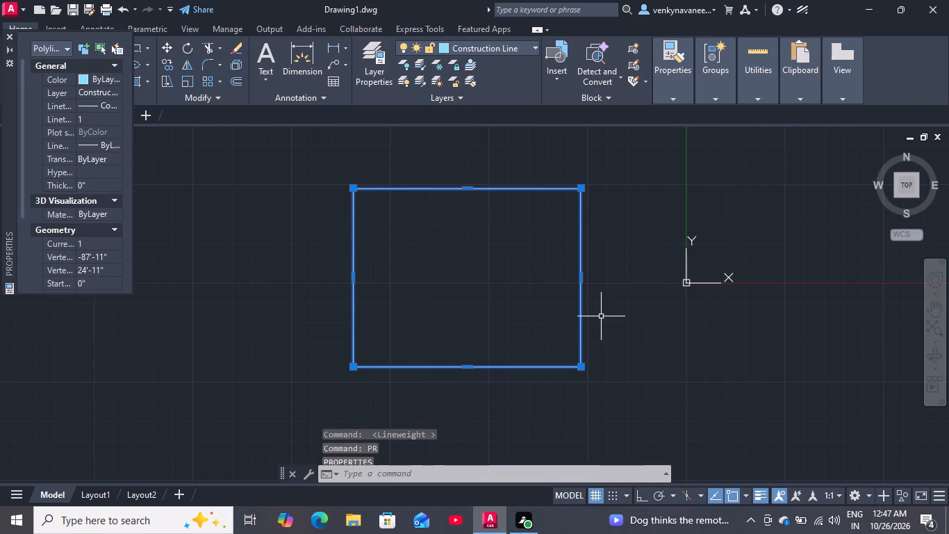
left_click(107, 106)
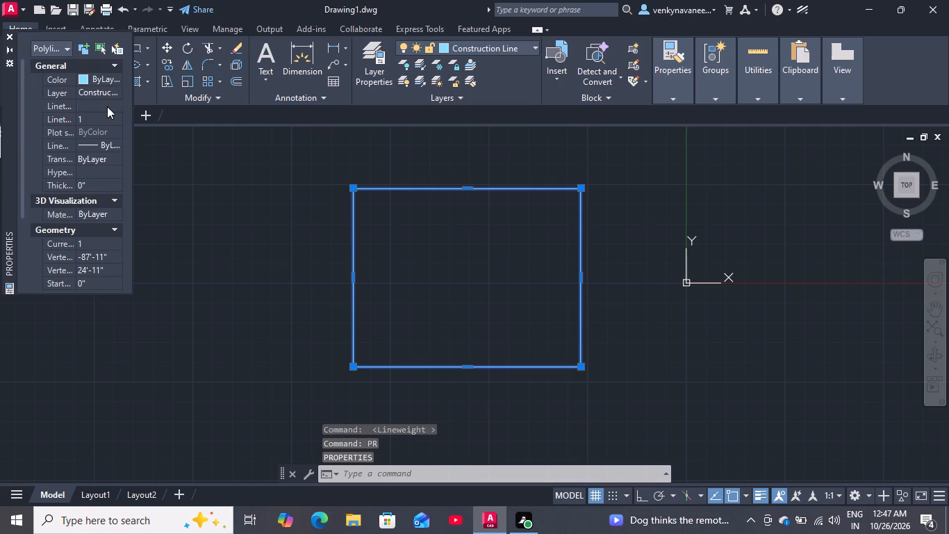
left_click(107, 106)
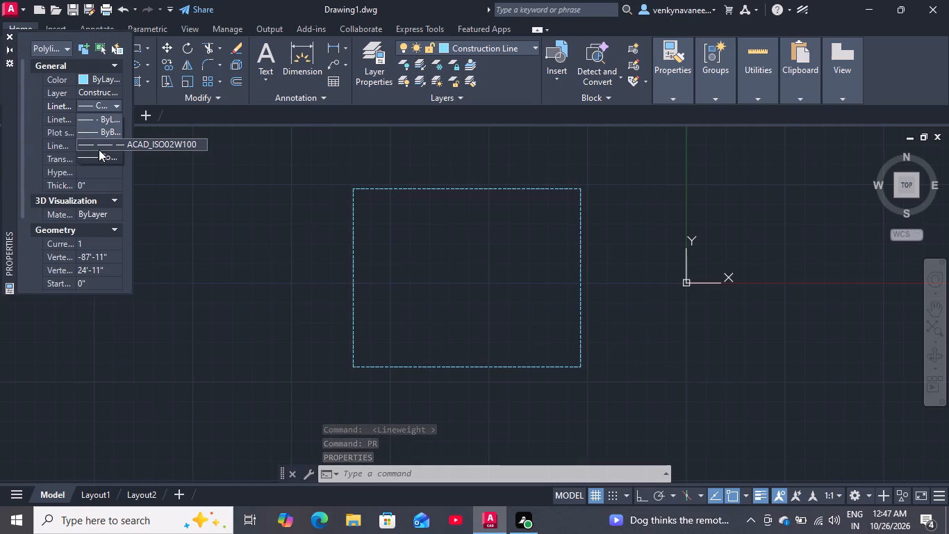
left_click(99, 149)
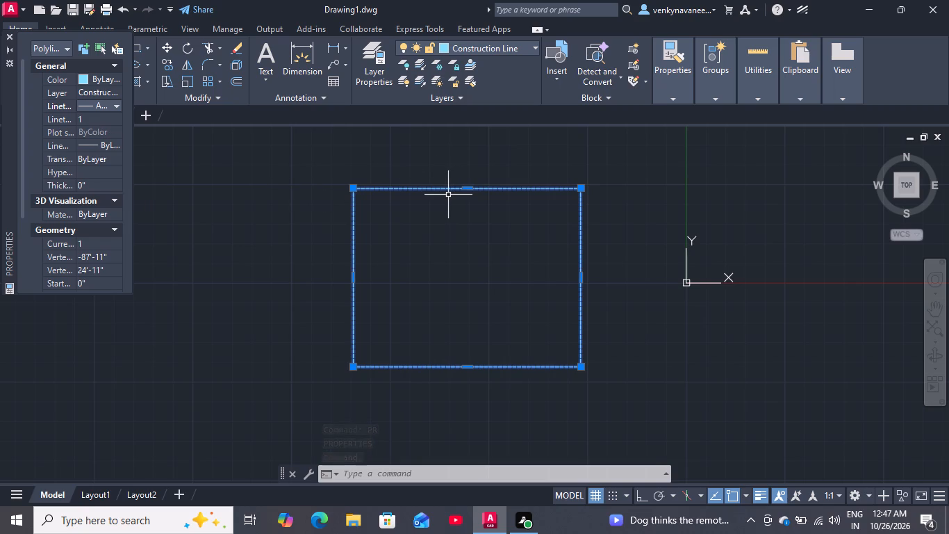
Examine the dash pattern along the rectangle's edges up close and as a whole, and clear the selection.
scroll(448, 195, "up", 3)
scroll(448, 195, "down", 1)
left_click(443, 232)
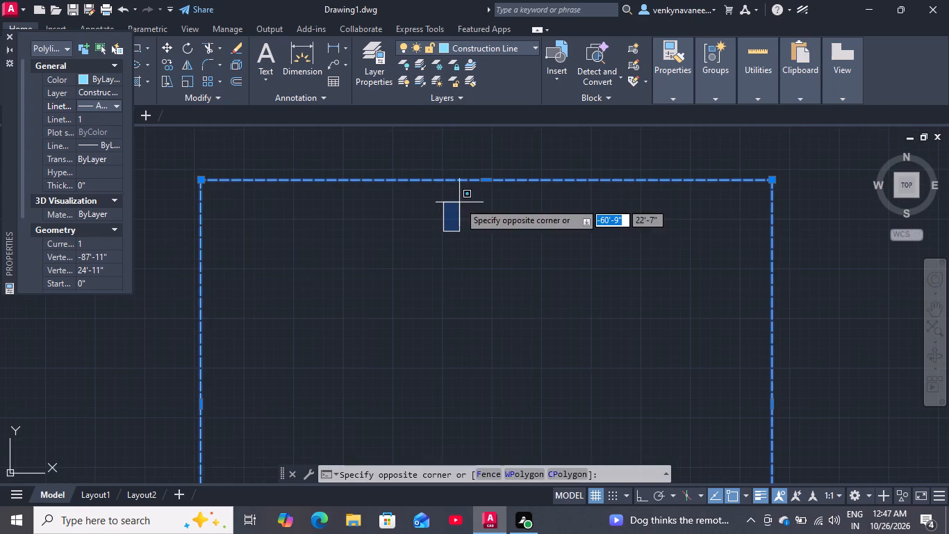
left_click(452, 205)
left_click(457, 222)
left_click(439, 229)
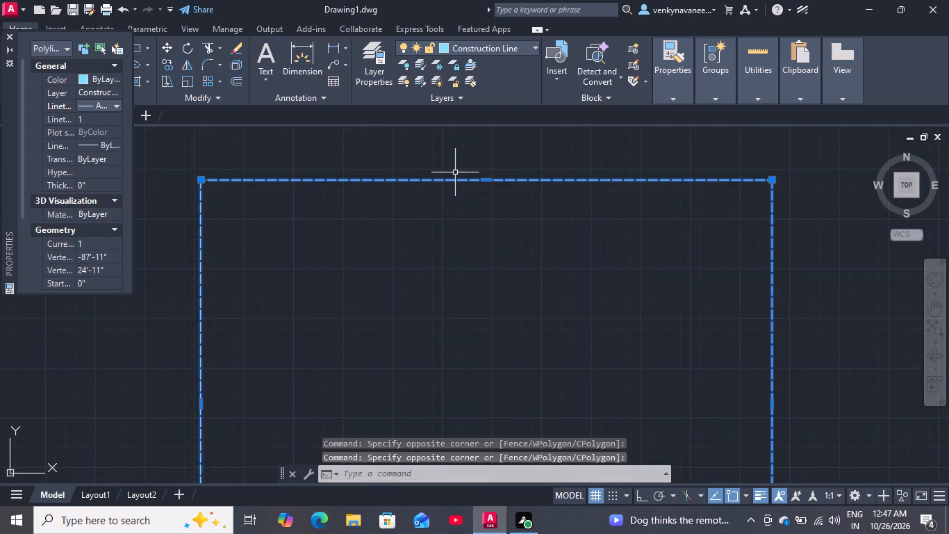
scroll(461, 177, "up", 2)
scroll(463, 183, "down", 2)
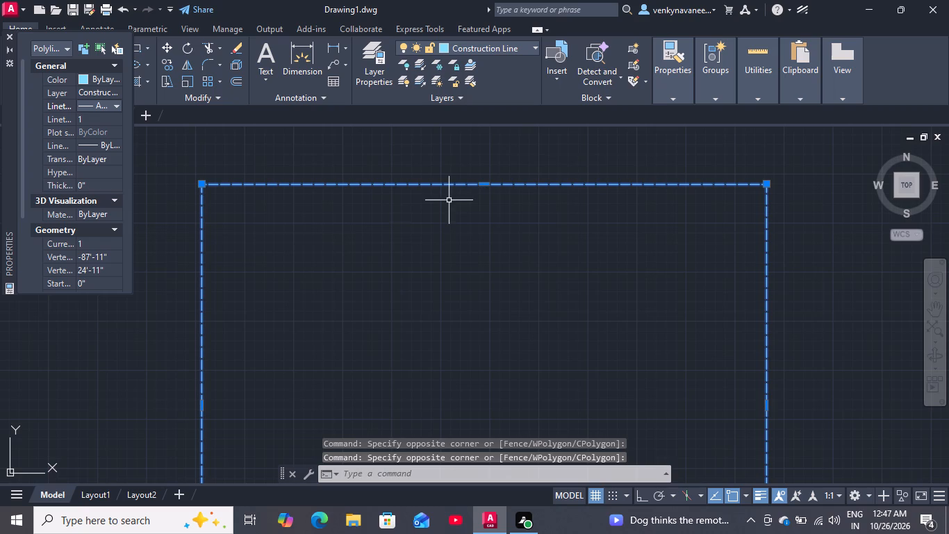
left_click_drag(399, 234, 438, 161, "shift")
left_click_drag(450, 159, 369, 225)
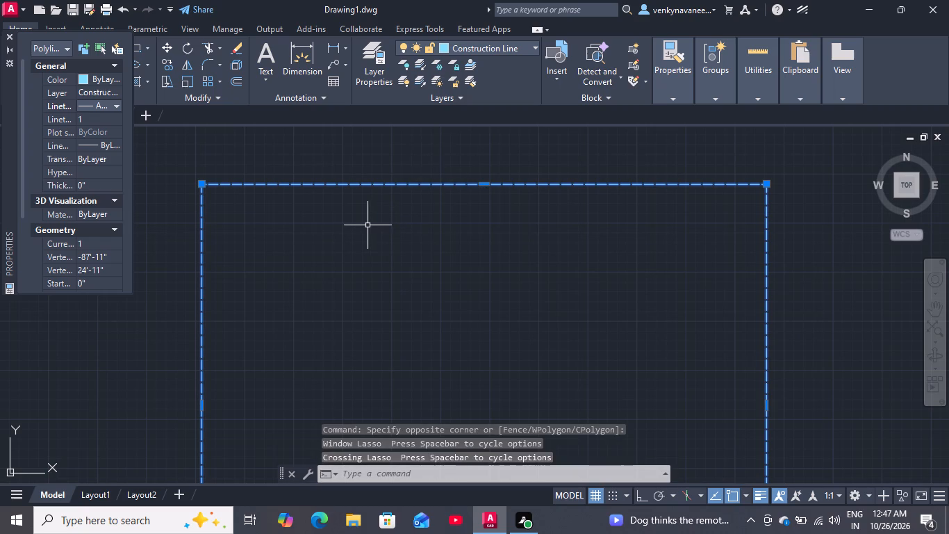
key("Escape")
scroll(356, 175, "down", 1)
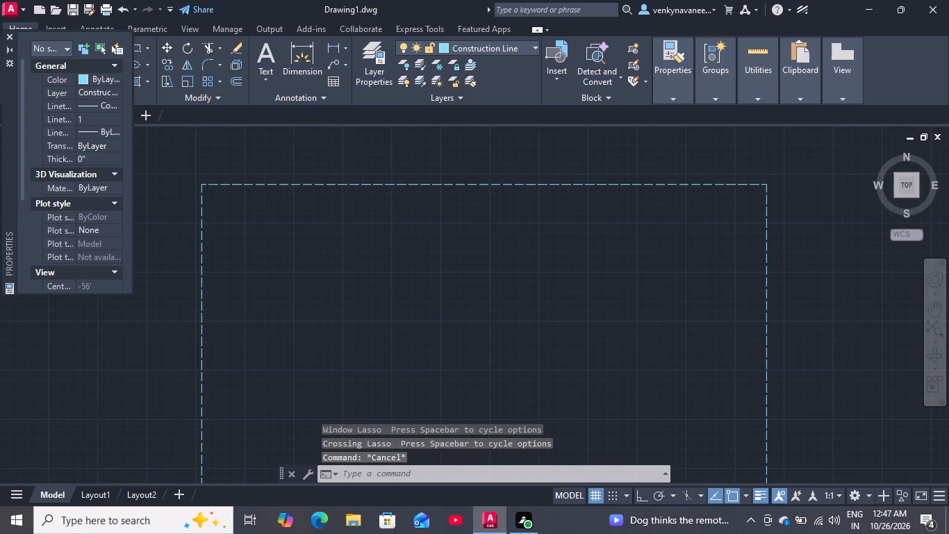
scroll(356, 178, "down", 1)
scroll(360, 185, "up", 2)
scroll(355, 179, "down", 1)
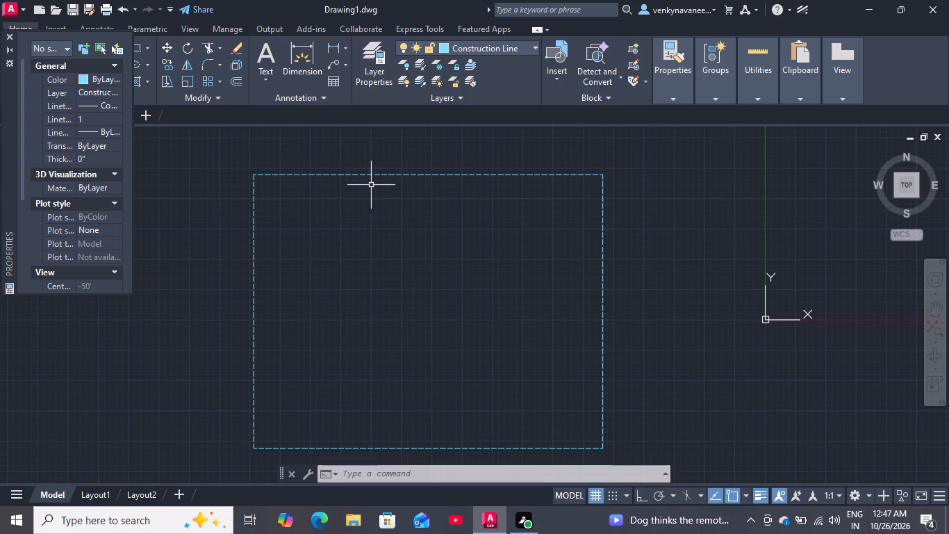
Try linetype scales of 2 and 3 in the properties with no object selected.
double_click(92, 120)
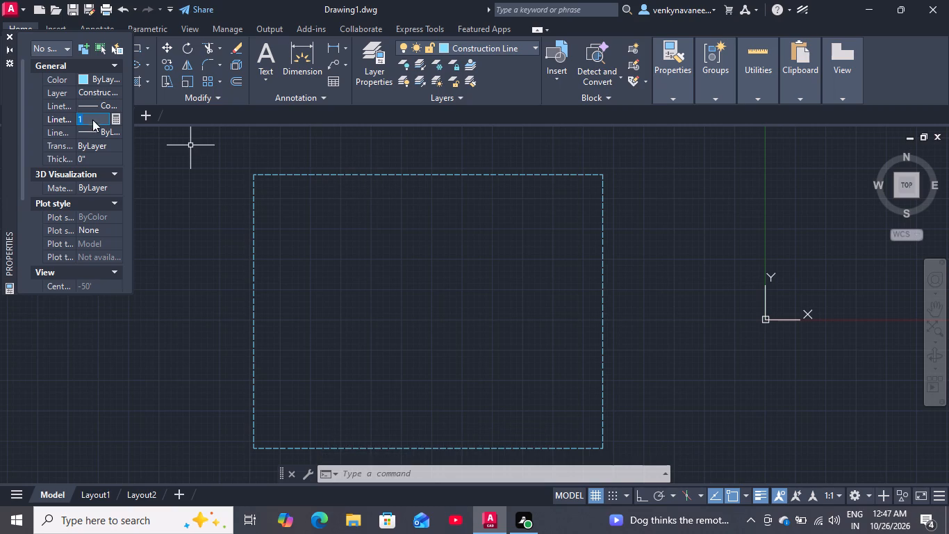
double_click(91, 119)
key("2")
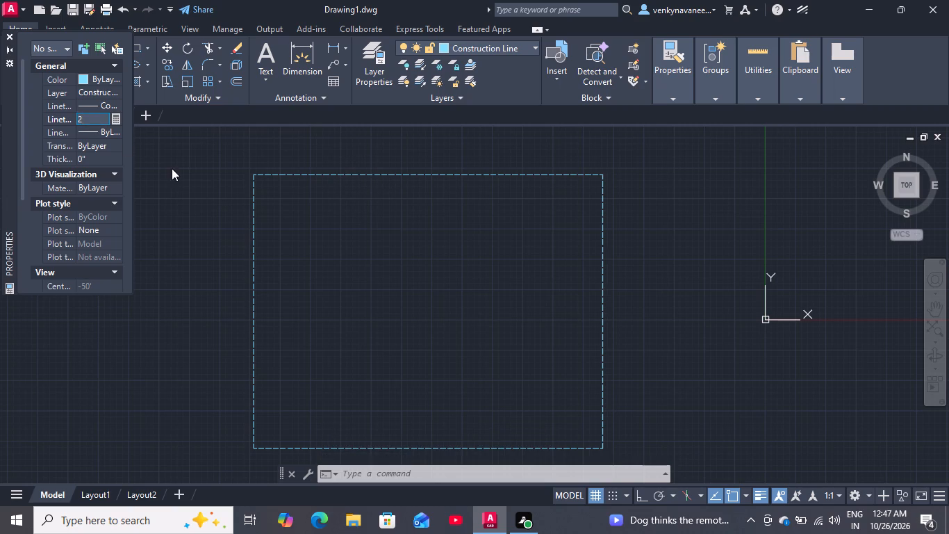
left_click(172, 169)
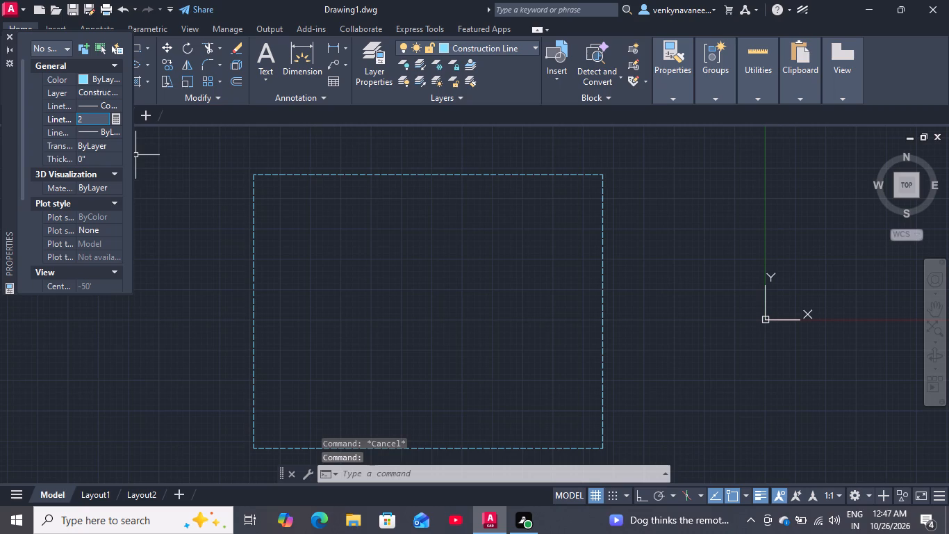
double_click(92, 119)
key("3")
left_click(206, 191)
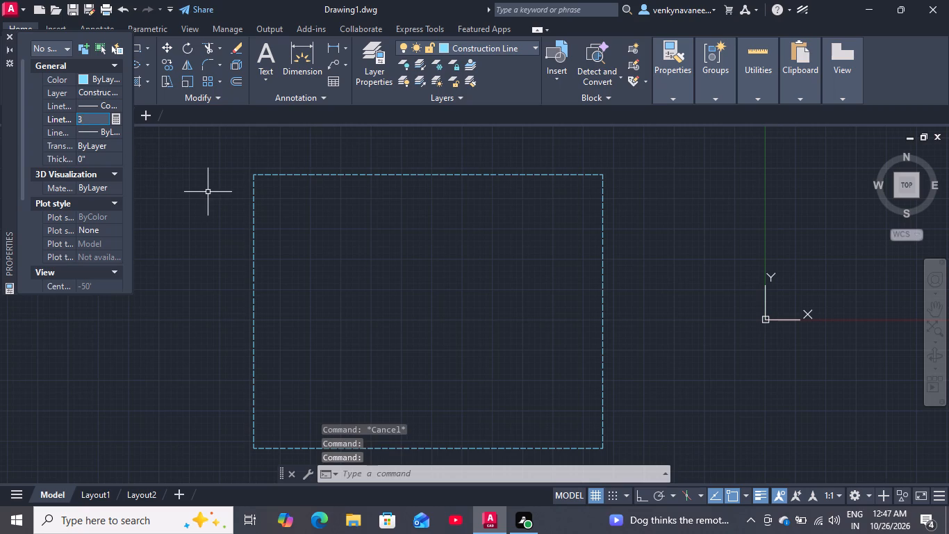
Set the linetype scale for new objects to 10 with nothing selected.
double_click(99, 121)
key("1")
key("0")
left_click(216, 200)
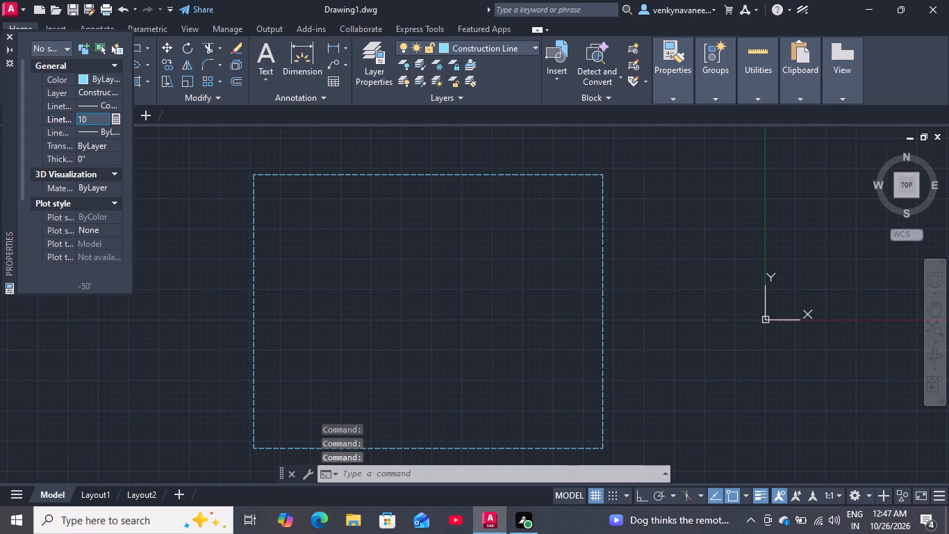
Set the dashed rectangle's own linetype scale to 2, deselect it and close the object properties.
left_click(251, 188)
double_click(88, 118)
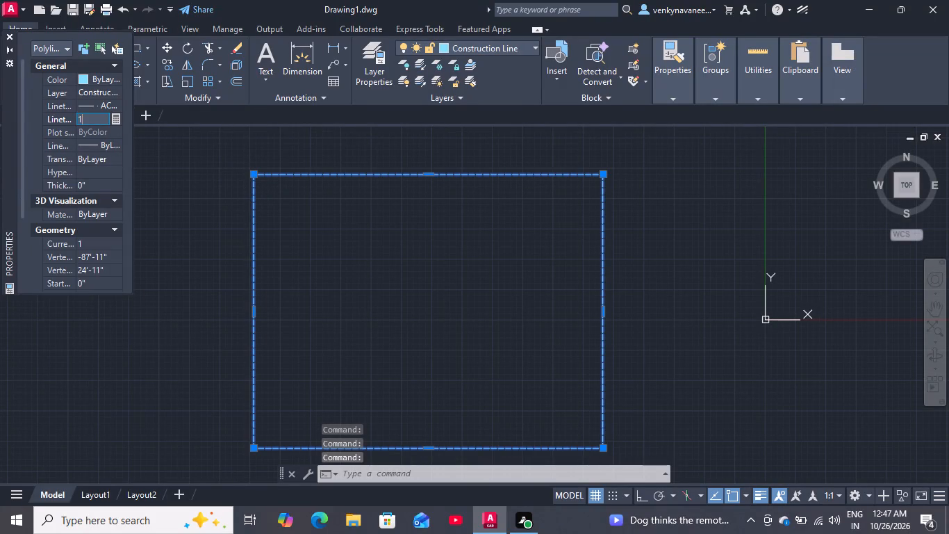
triple_click(88, 118)
double_click(88, 118)
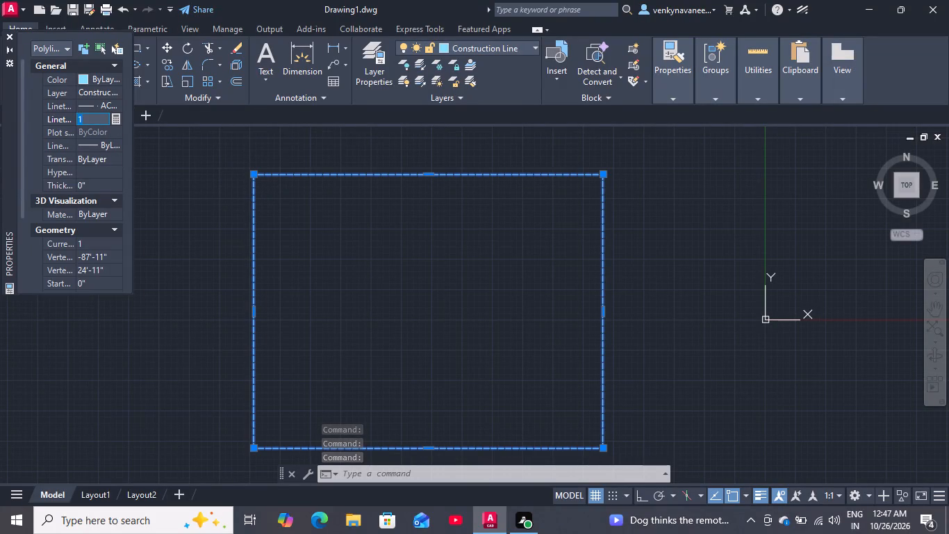
key("1")
double_click(91, 121)
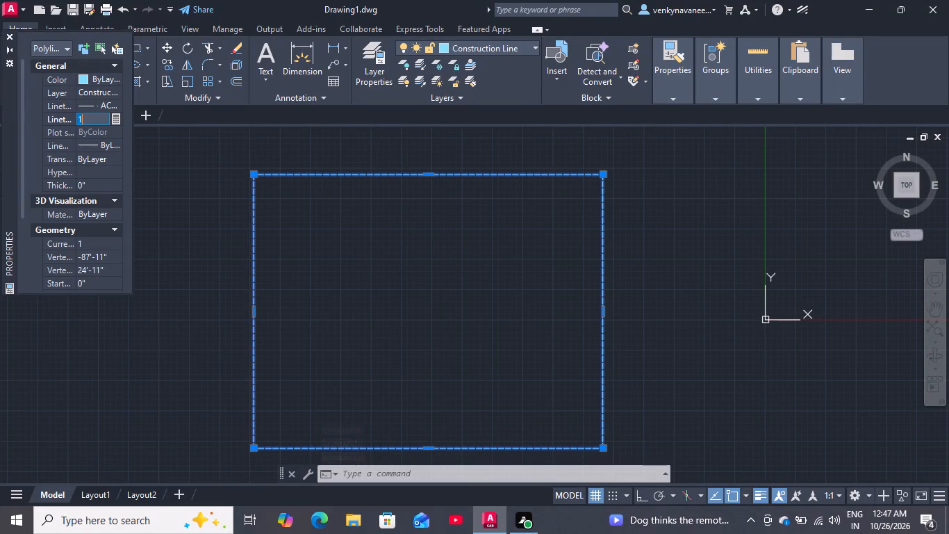
key("2")
left_click(211, 147)
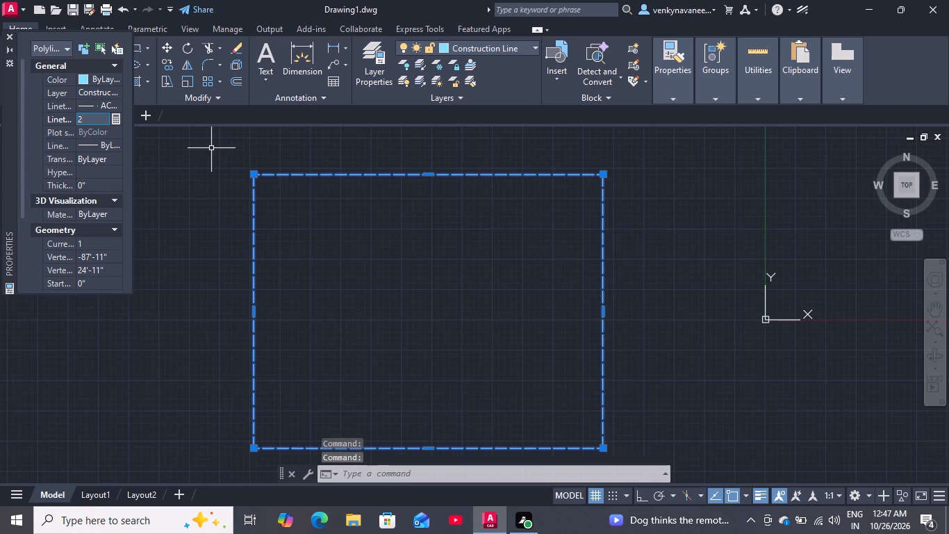
key("Escape")
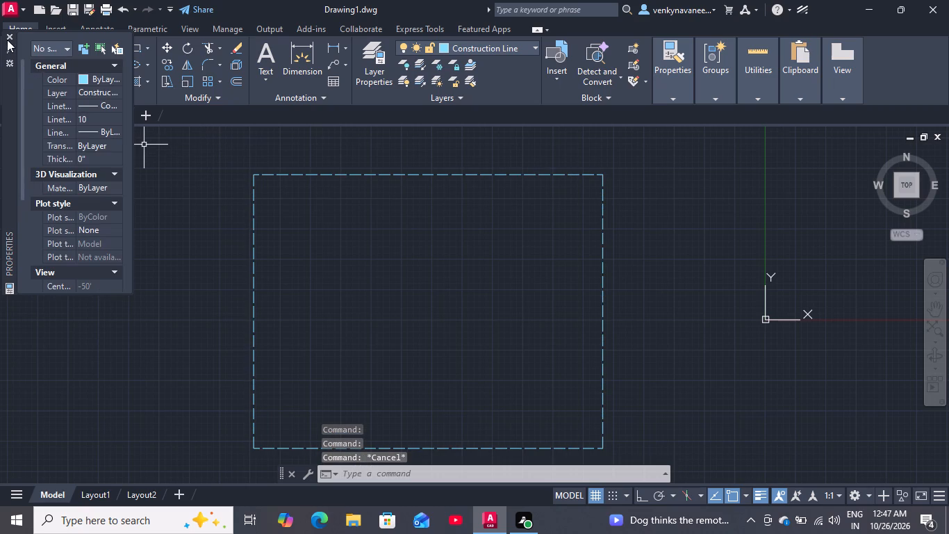
left_click(6, 36)
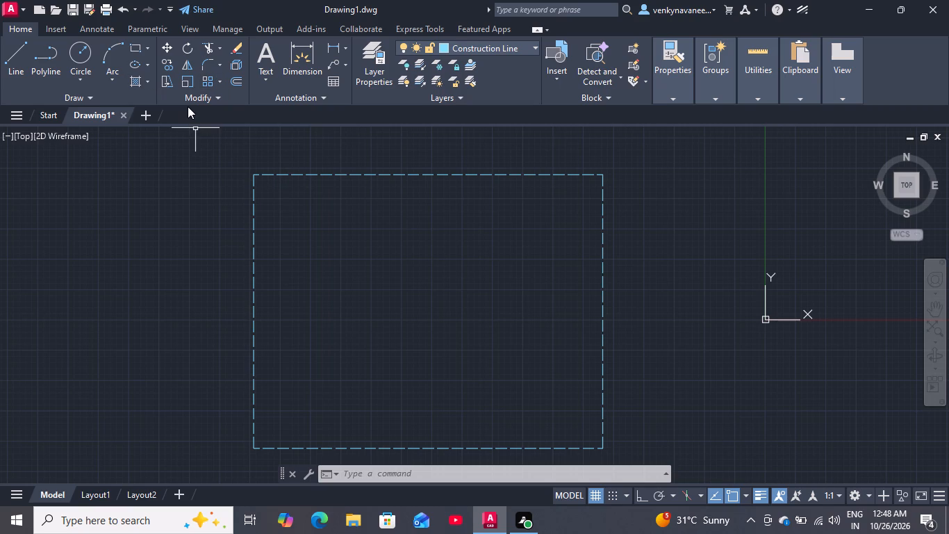
Make layer 0 the current layer, leaving its color as it is, and close the layer properties.
type("la")
key("Return")
left_click(133, 86)
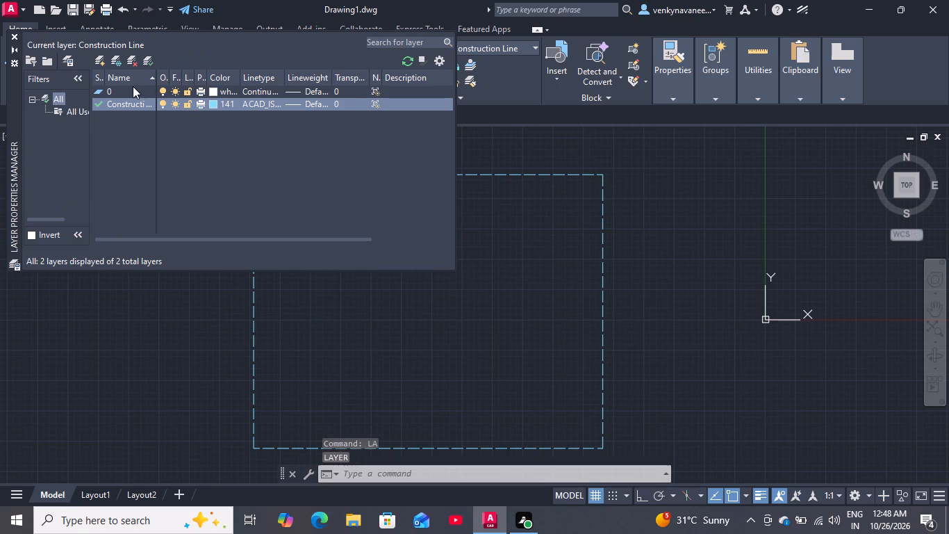
left_click(213, 91)
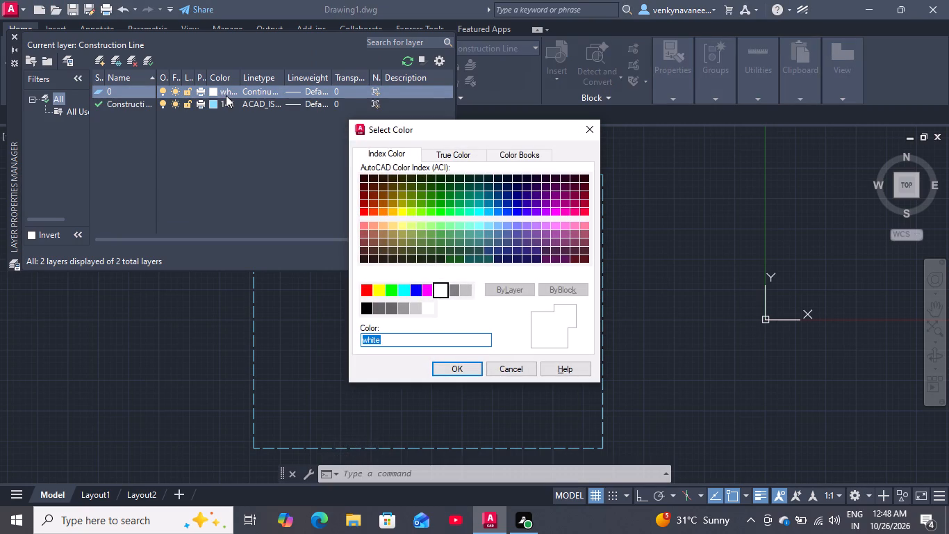
left_click(272, 211)
left_click(578, 128)
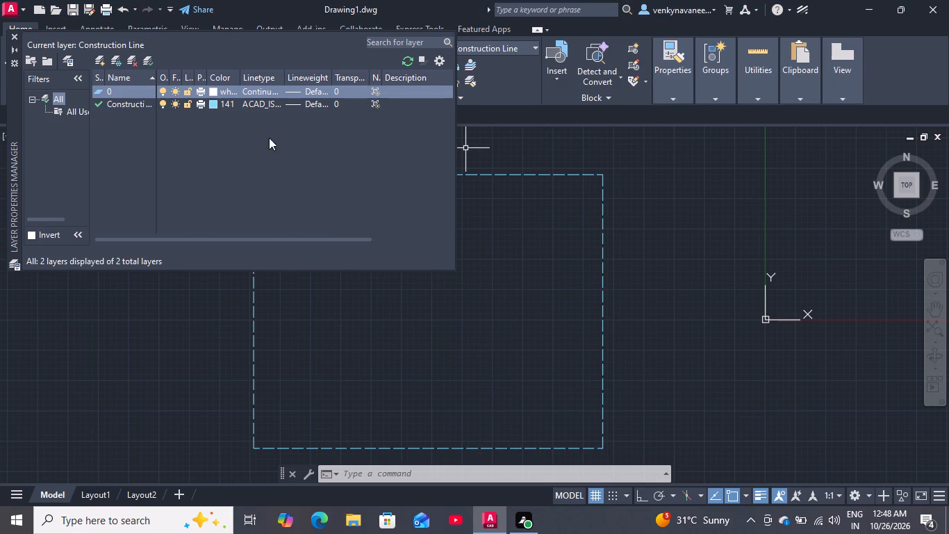
left_click(150, 63)
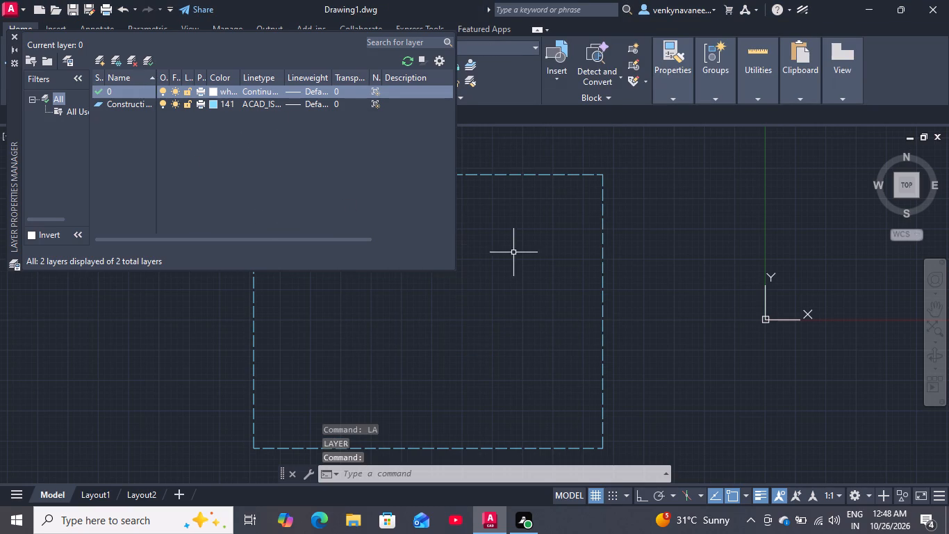
left_click(15, 38)
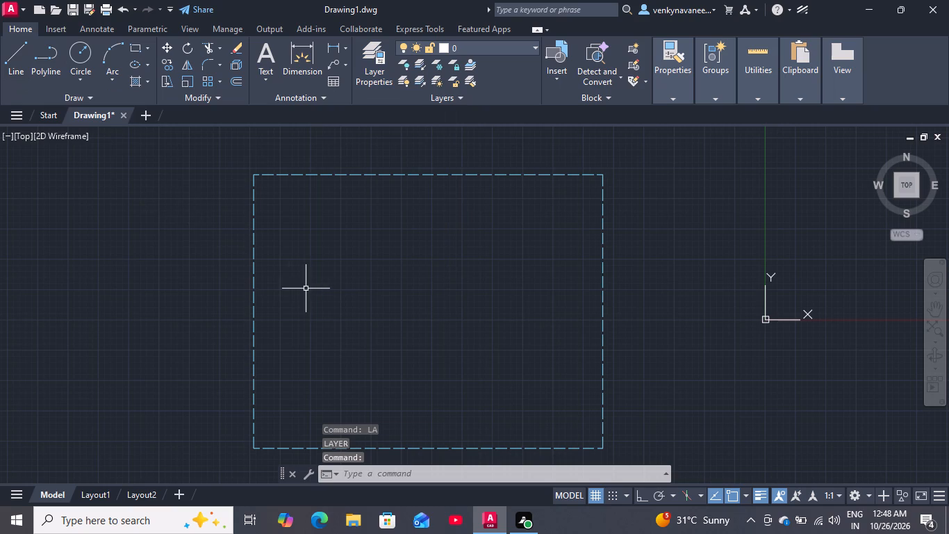
Draw a vertical line from the midpoint of the rectangle's top edge to the midpoint of its bottom edge.
key("l")
key("Return")
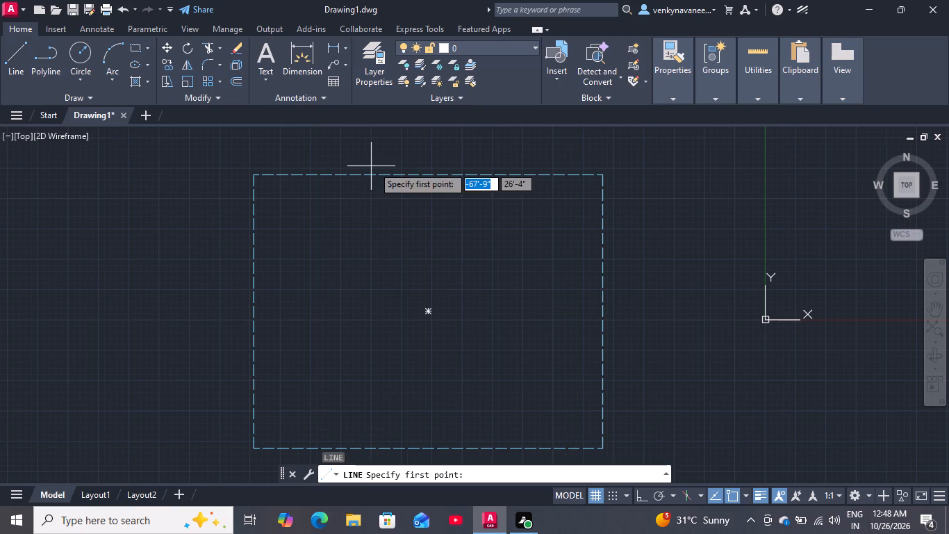
left_click(433, 177)
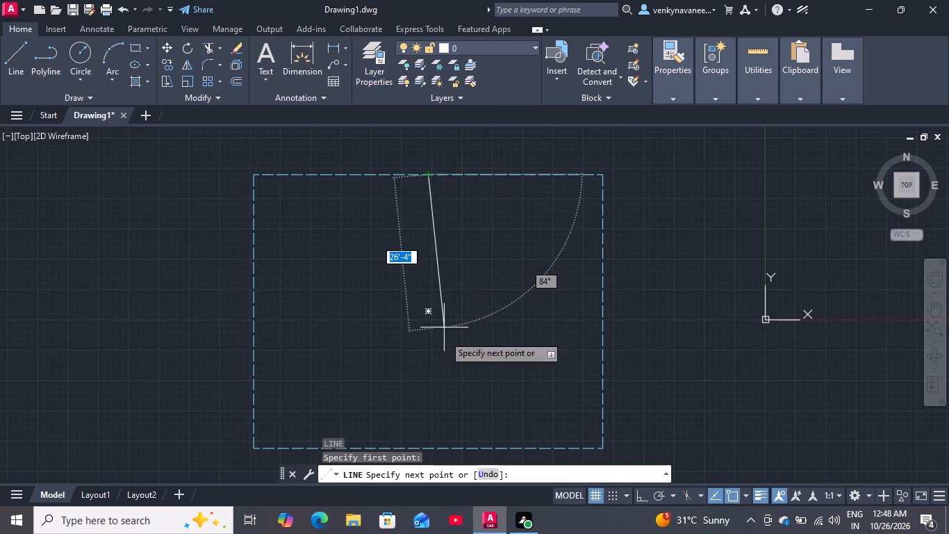
left_click(432, 448)
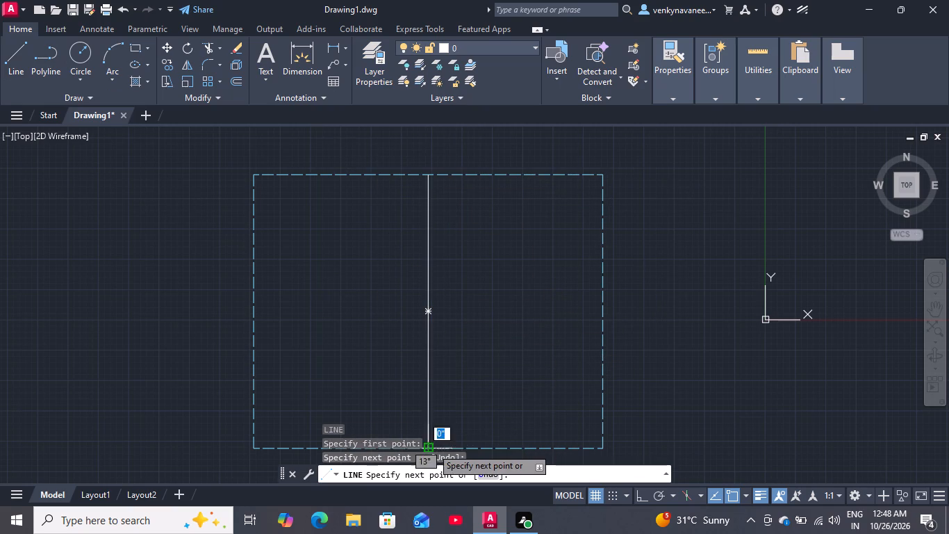
key("space")
Delete the vertical line running through the middle of the dashed rectangle.
left_click_drag(456, 334, 409, 347)
left_click(404, 348)
left_click(399, 350)
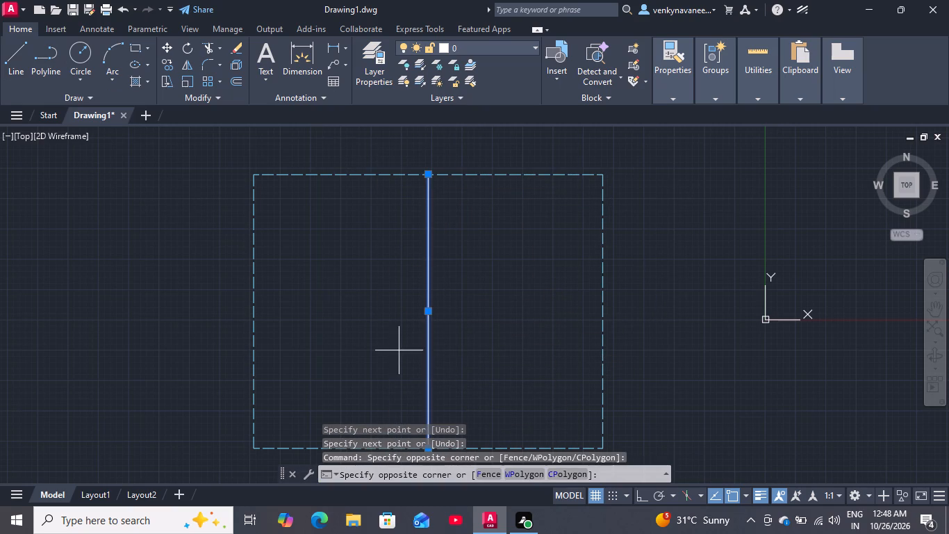
key("Delete")
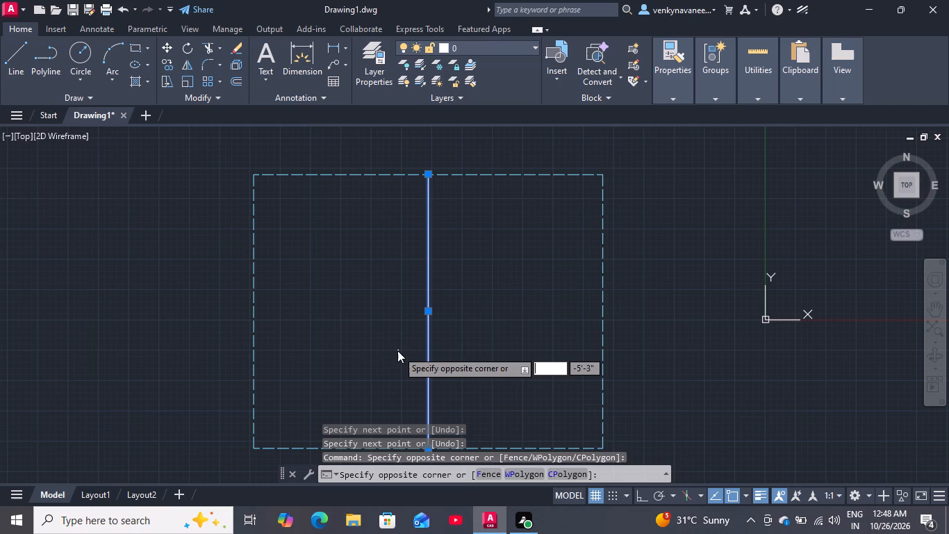
key("Delete")
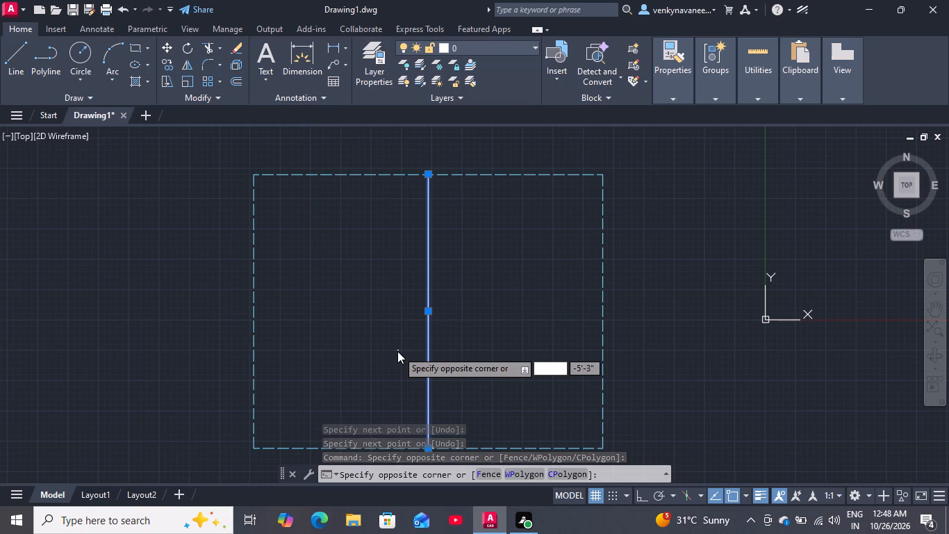
key("Escape")
key("Delete")
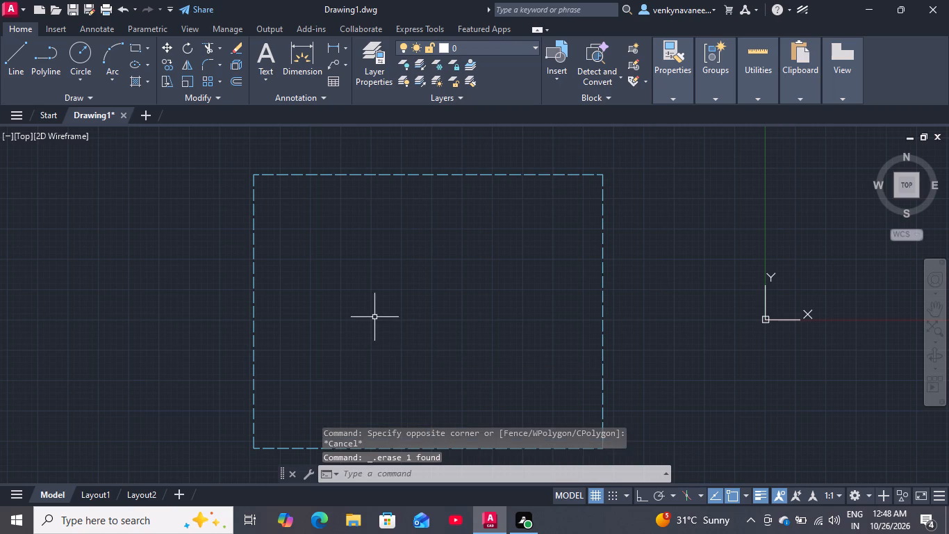
With Ortho on, draw a vertical line from the m2p midpoint between the rectangle's two top corners down to its bottom edge.
key("l")
key("Return")
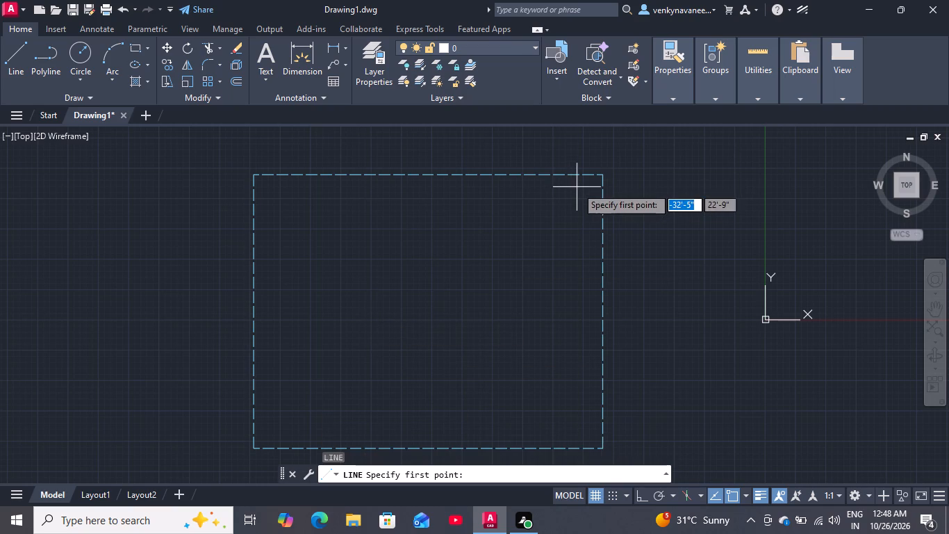
type("m2p")
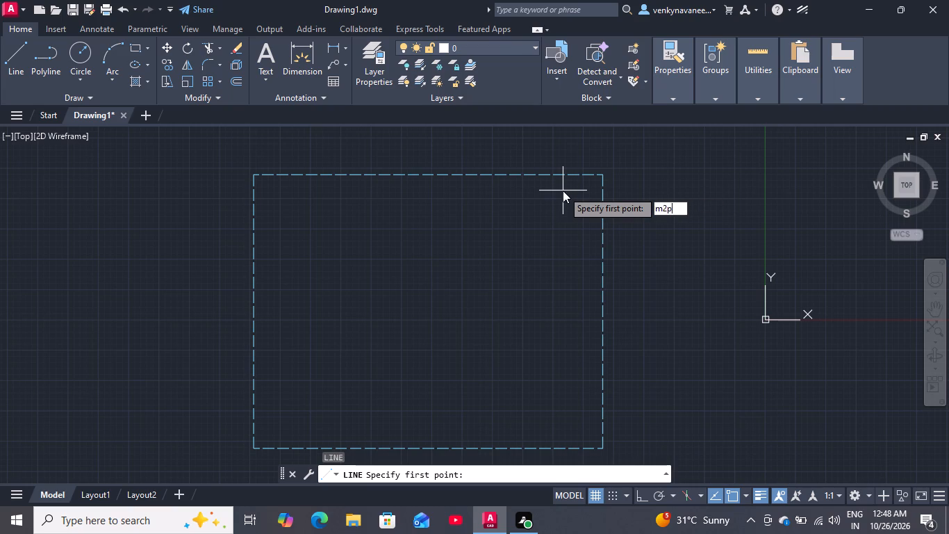
key("Return")
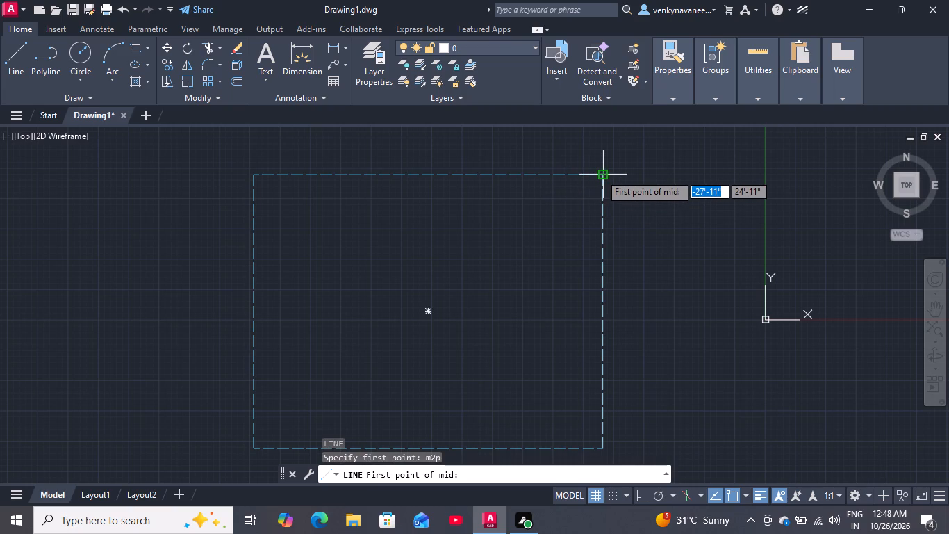
left_click(600, 174)
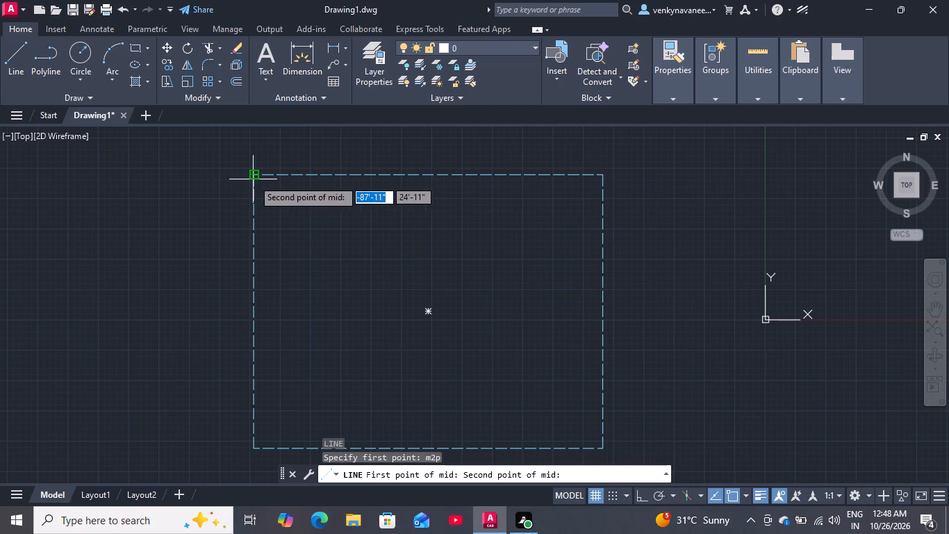
left_click(253, 179)
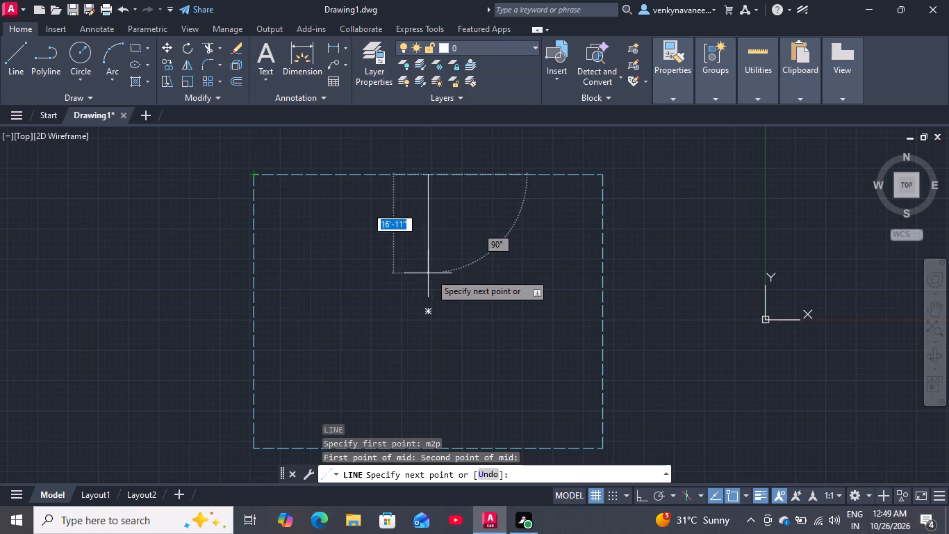
scroll(416, 296, "down", 2)
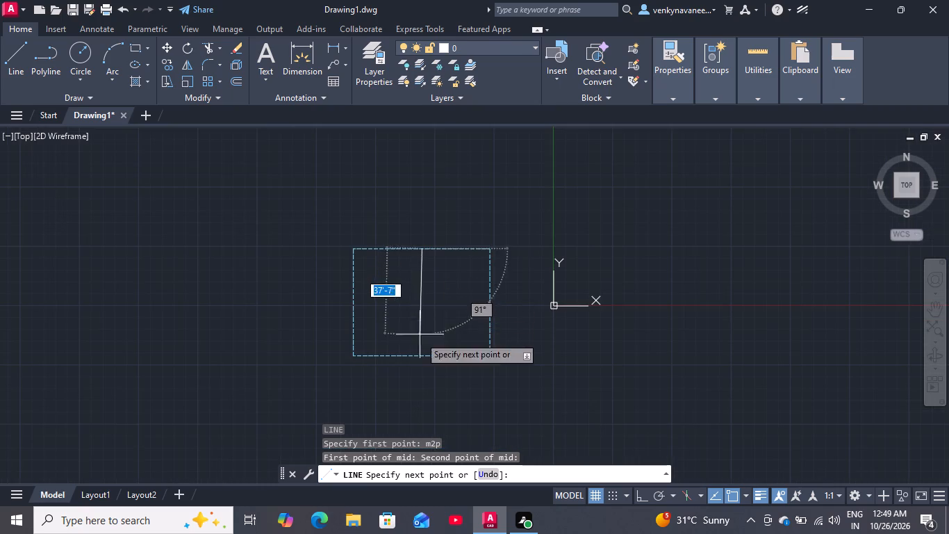
scroll(426, 356, "up", 3)
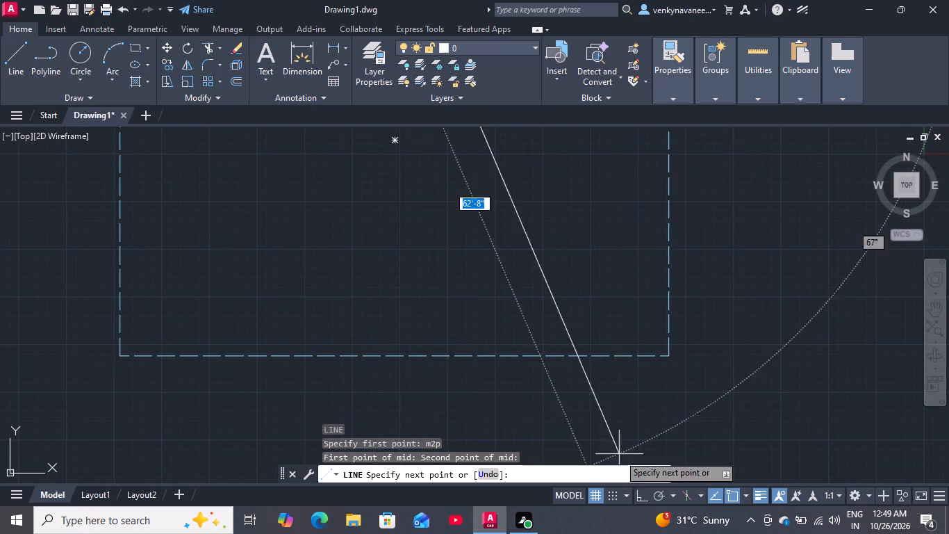
left_click(640, 498)
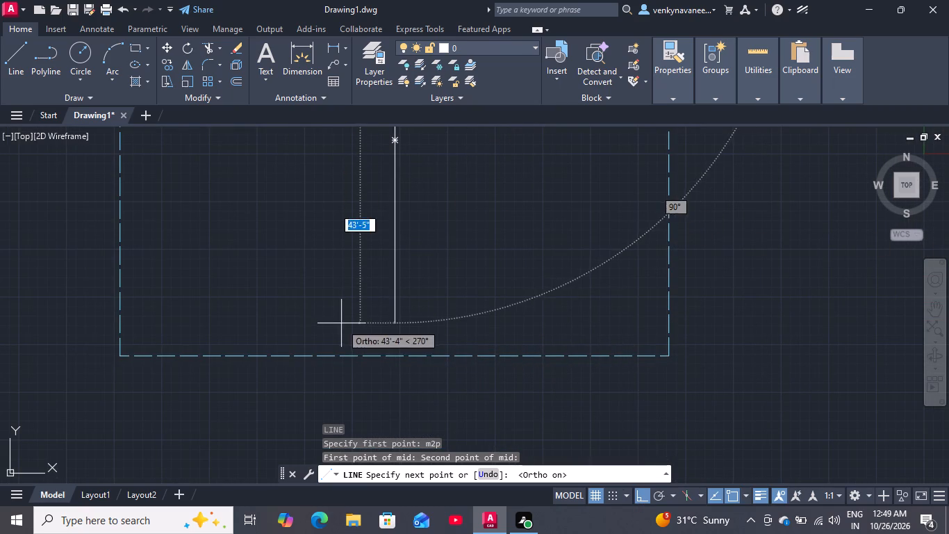
left_click(393, 353)
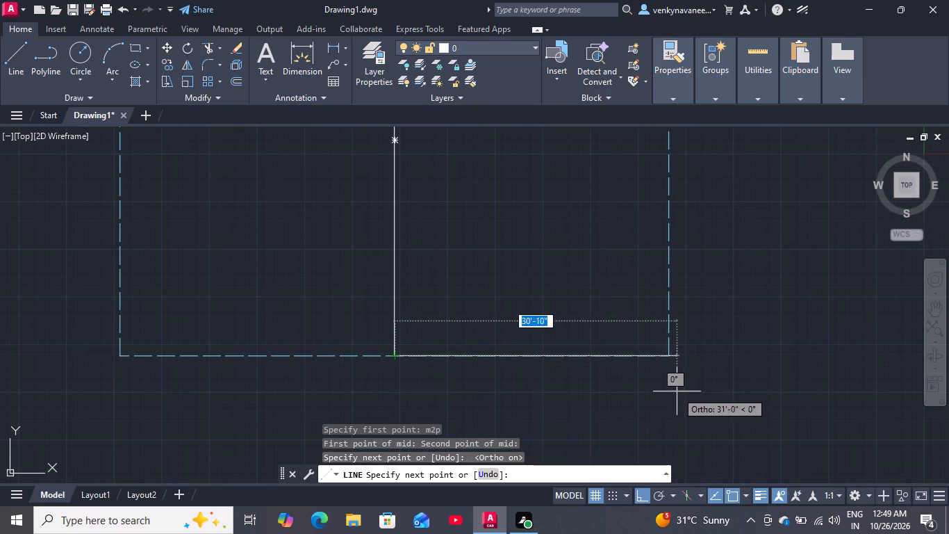
key("space")
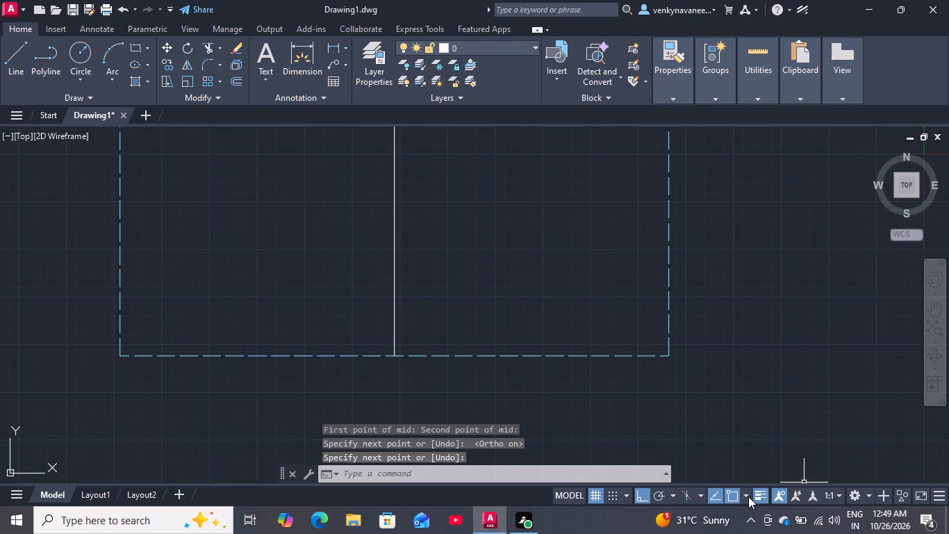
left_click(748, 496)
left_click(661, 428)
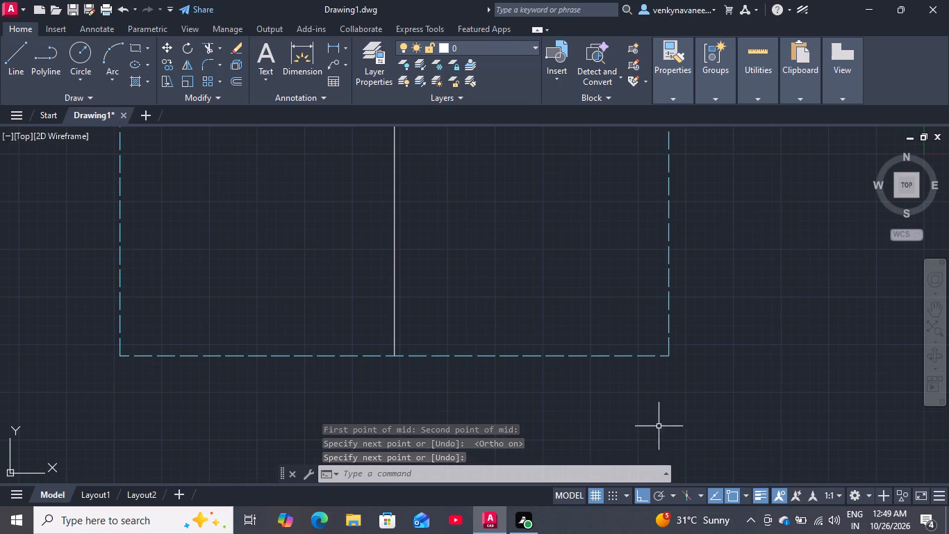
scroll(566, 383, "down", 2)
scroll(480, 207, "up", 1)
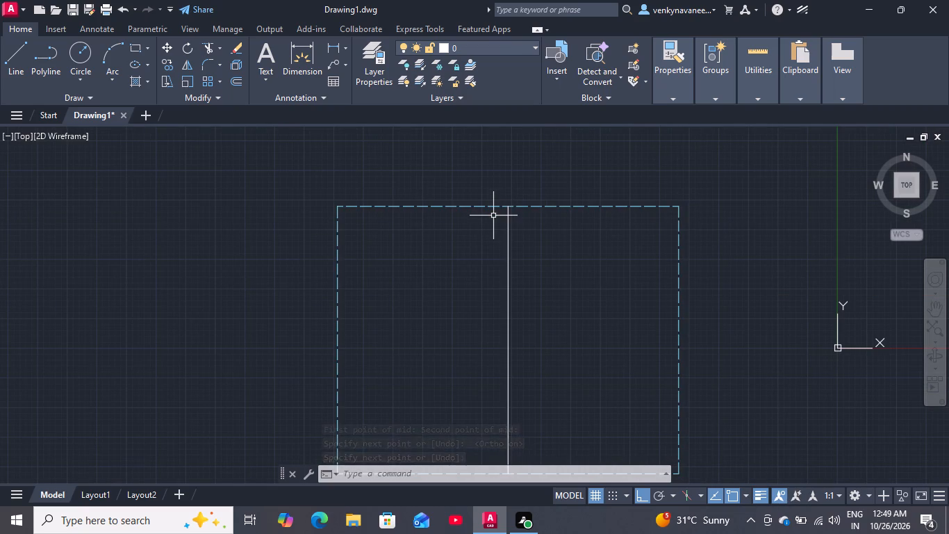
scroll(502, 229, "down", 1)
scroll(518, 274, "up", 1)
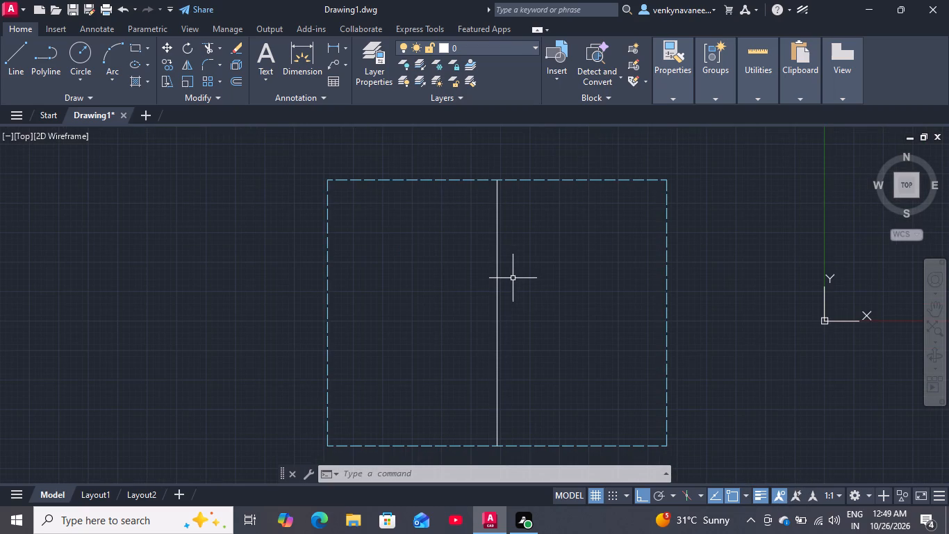
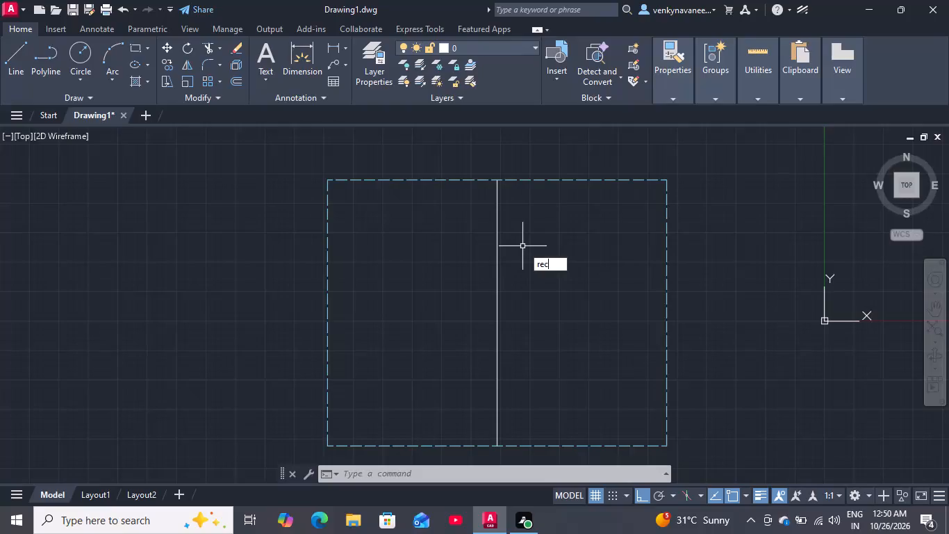
Draw a 3' by 3' square inside the dashed rectangle, starting from its top-right corner.
key("Return")
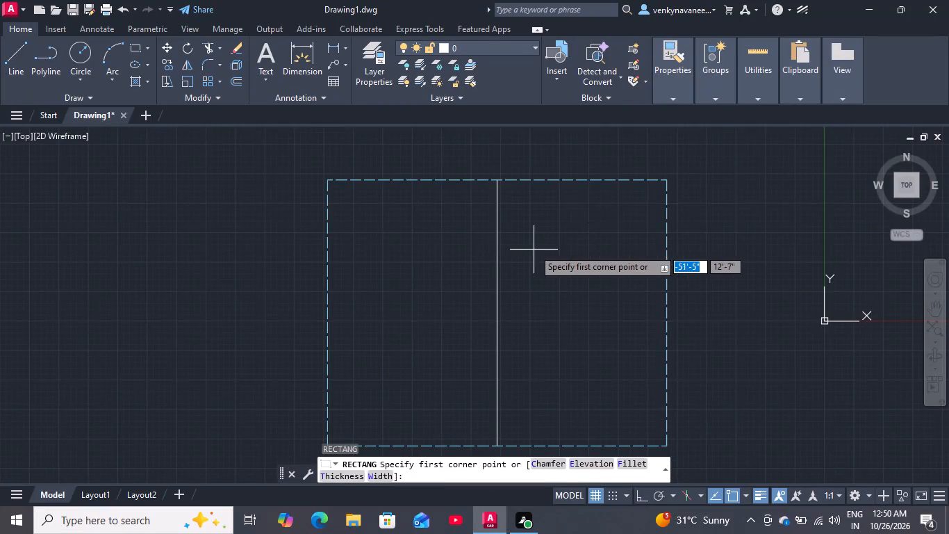
left_click(667, 183)
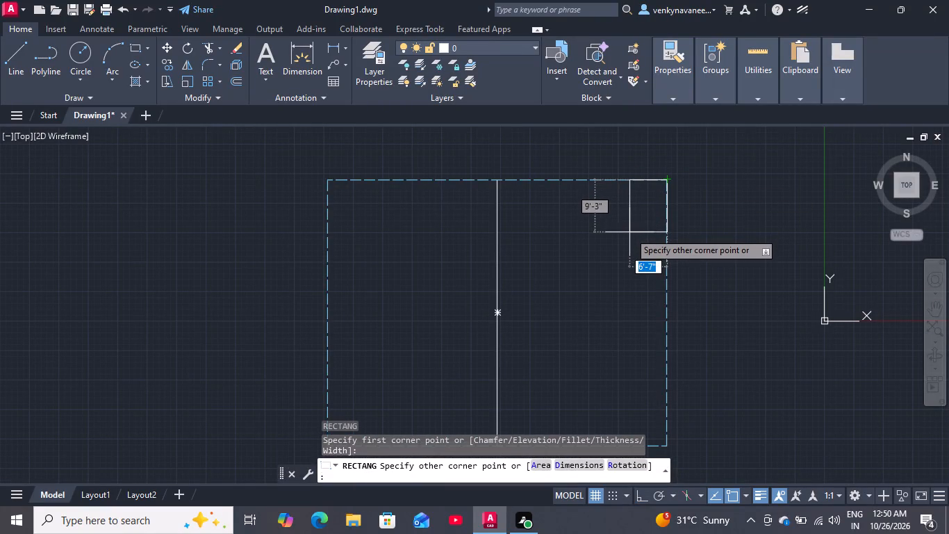
key("d")
key("Return")
type("3'")
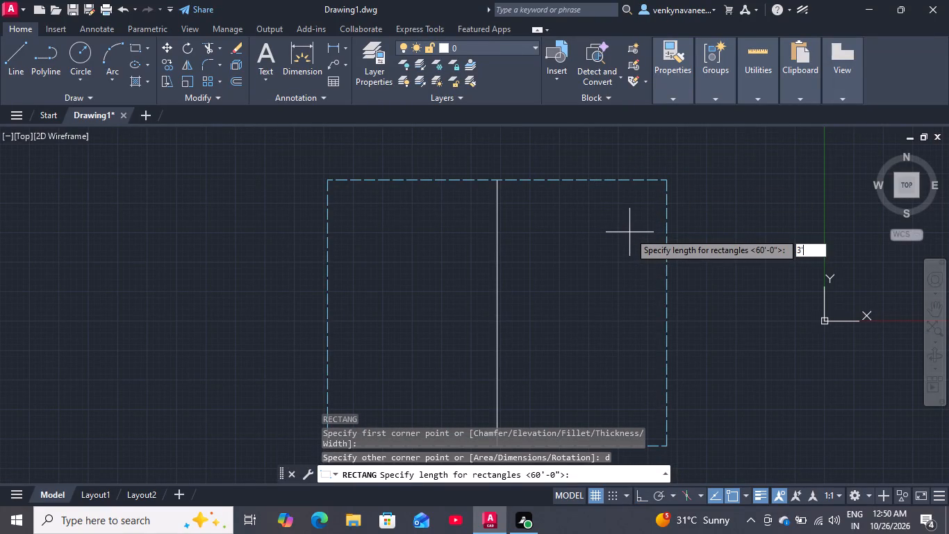
key("Return")
type("3'")
key("Return")
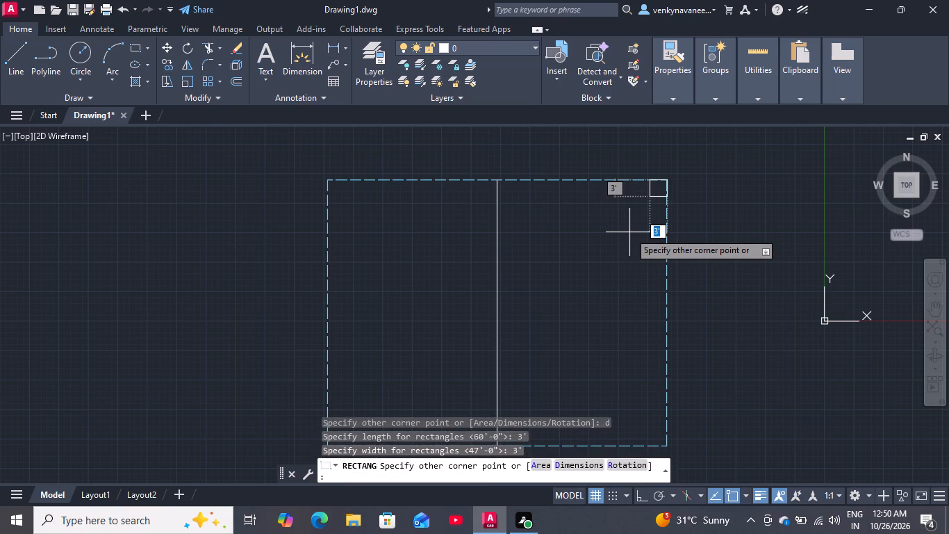
left_click(629, 232)
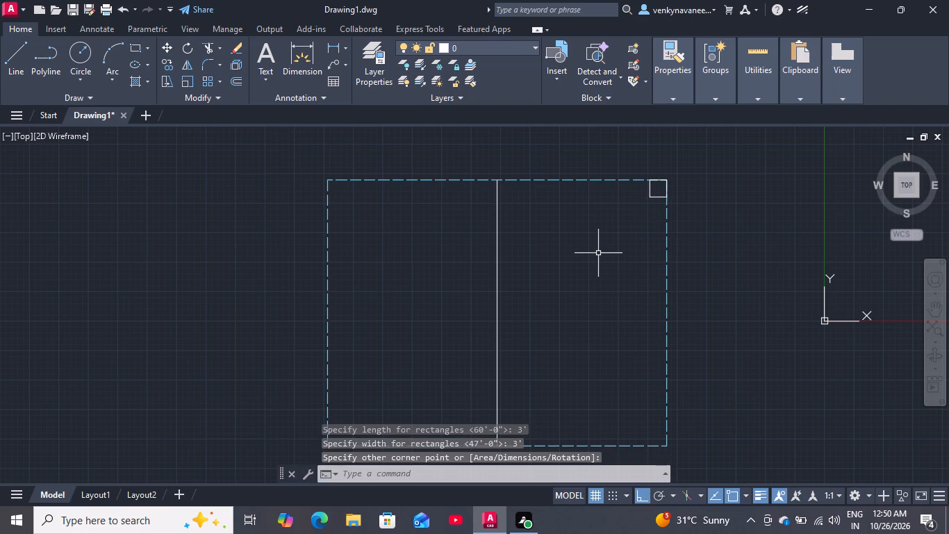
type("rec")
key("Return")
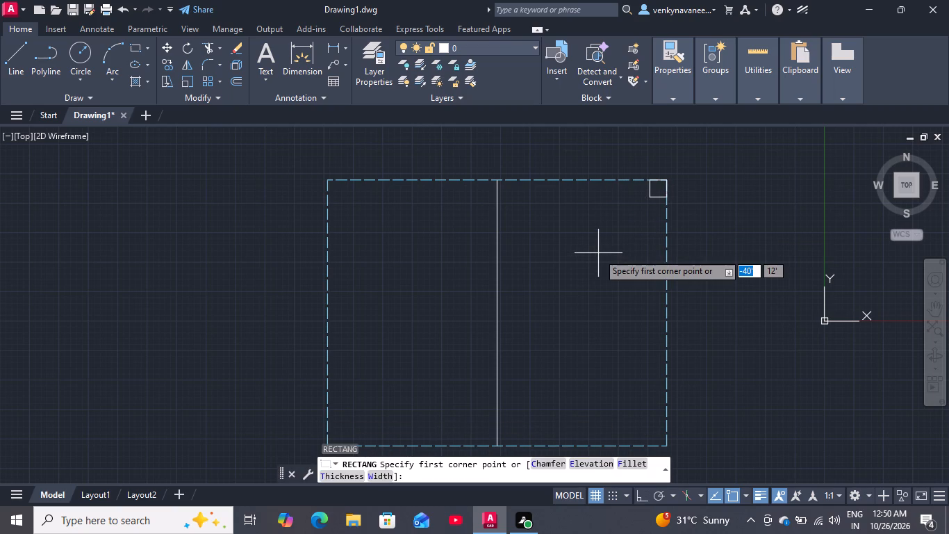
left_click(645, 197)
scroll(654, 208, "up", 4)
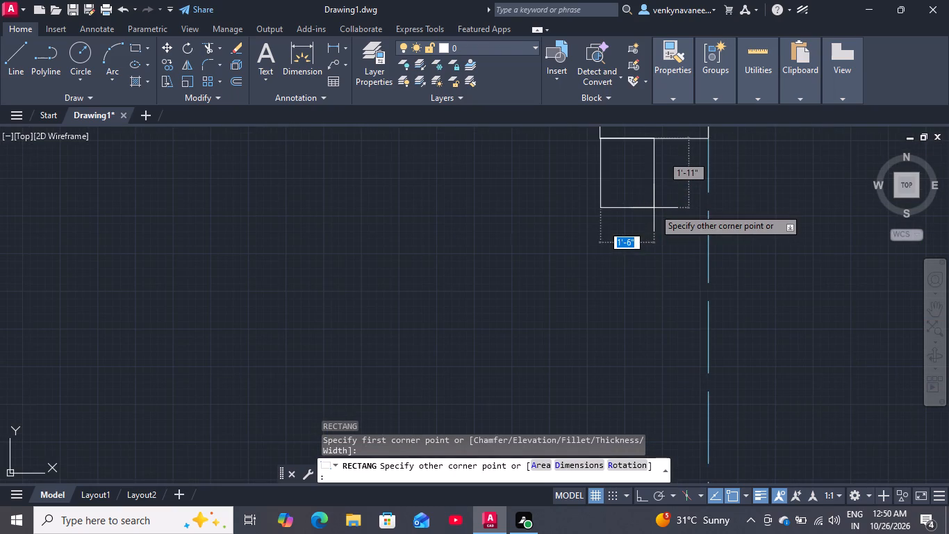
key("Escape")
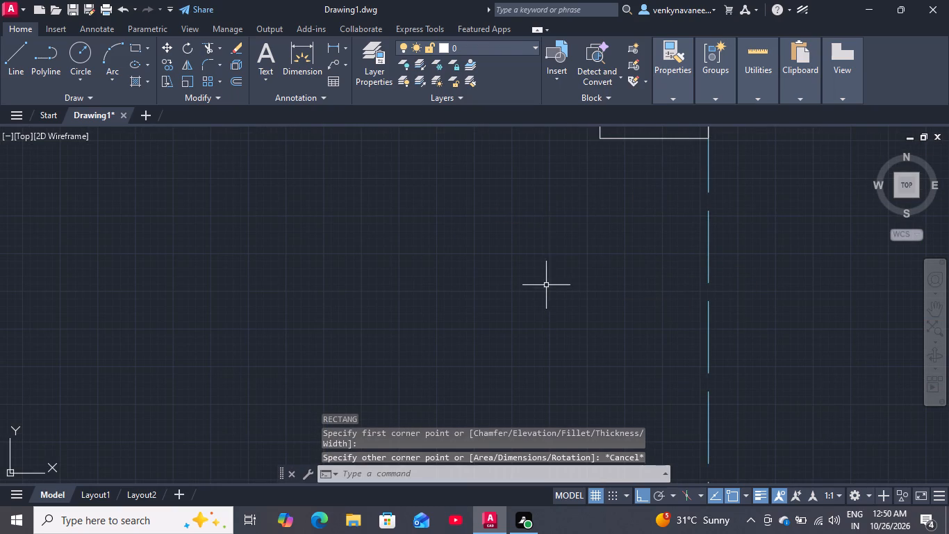
Draw a 54' by 41' rectangle inside the dashed boundary, starting from the small square's lower-left corner and extending down and left.
key("space")
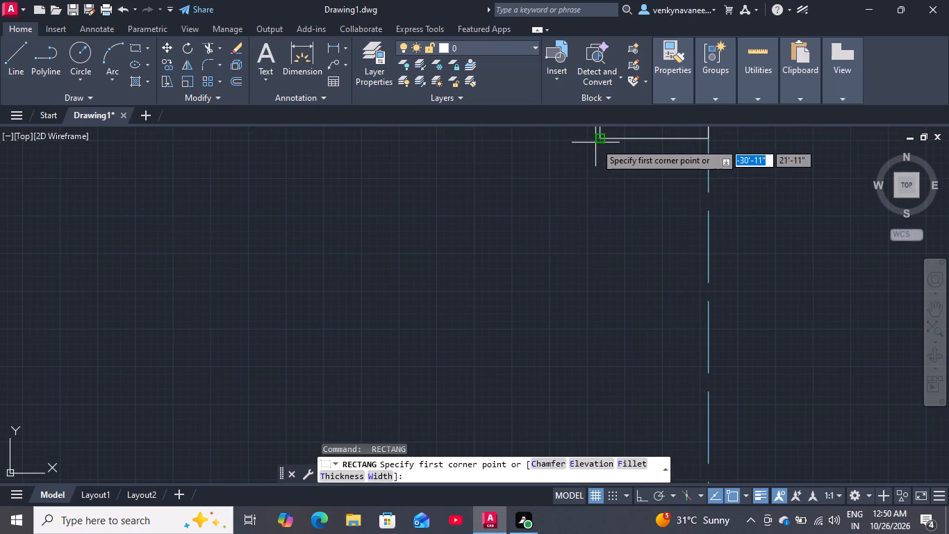
left_click(595, 143)
scroll(434, 293, "down", 2)
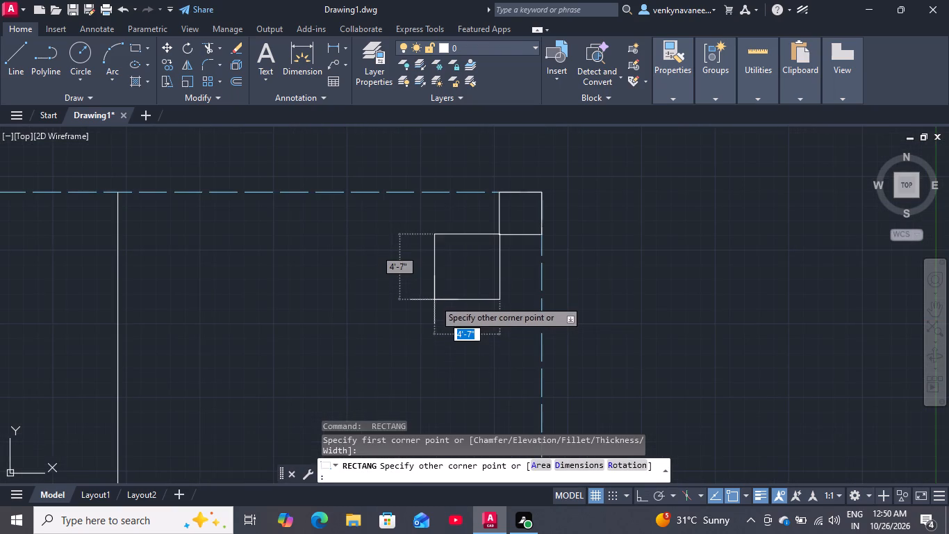
scroll(435, 303, "down", 5)
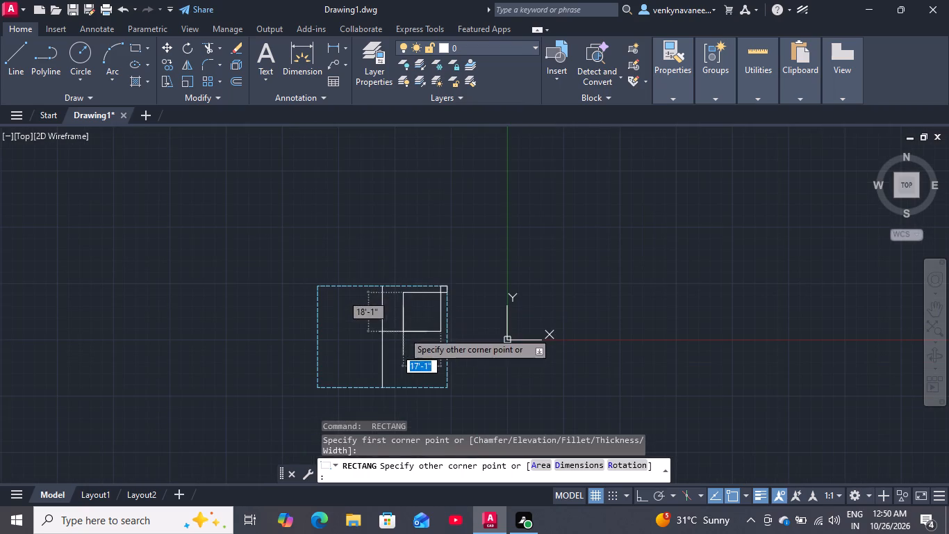
scroll(347, 358, "up", 2)
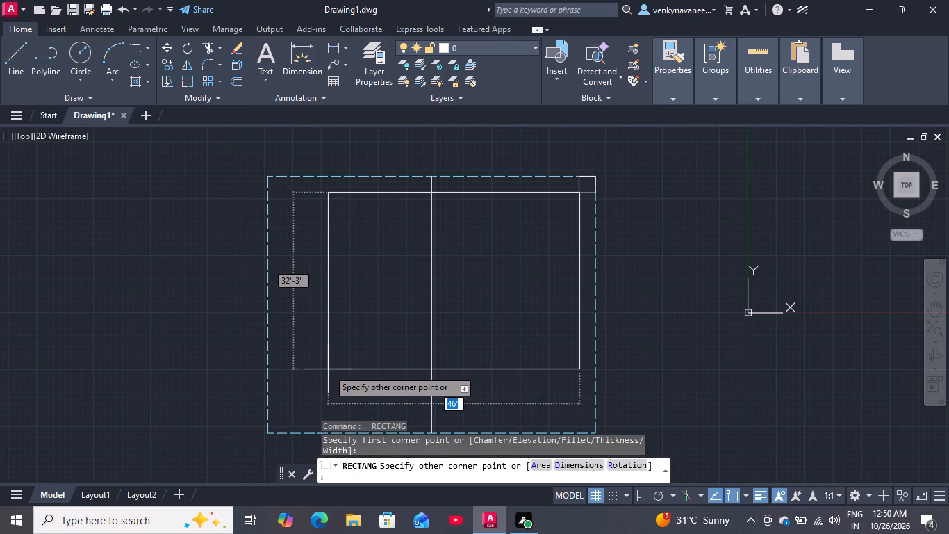
key("d")
key("Return")
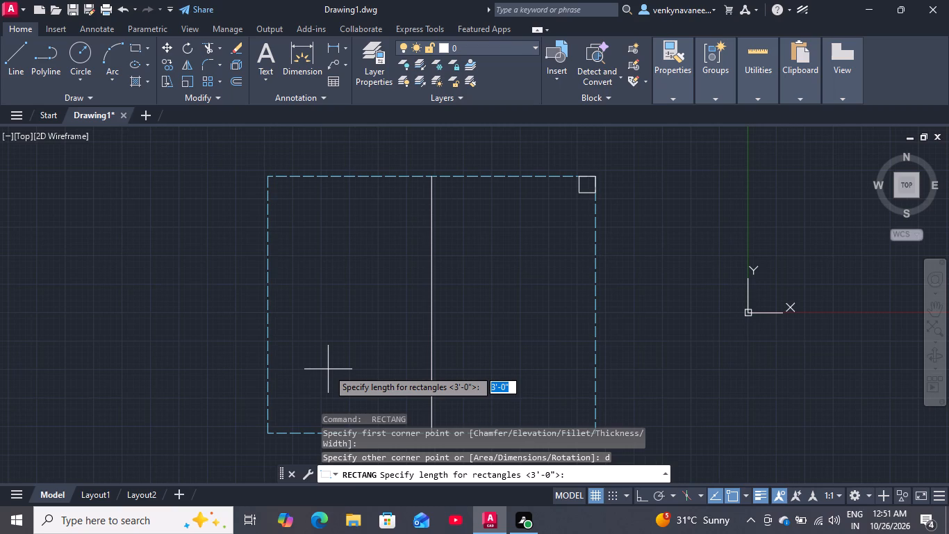
type("54")
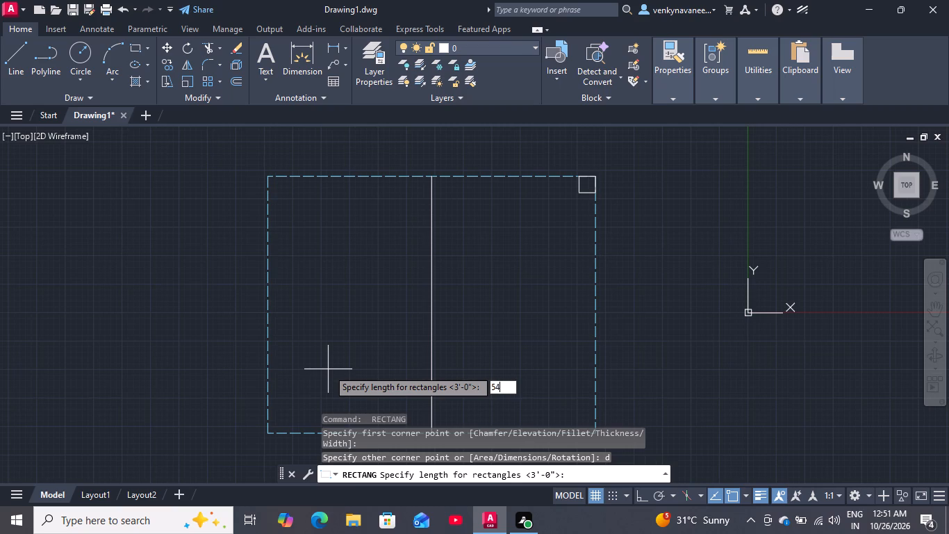
key("apostrophe")
key("Return")
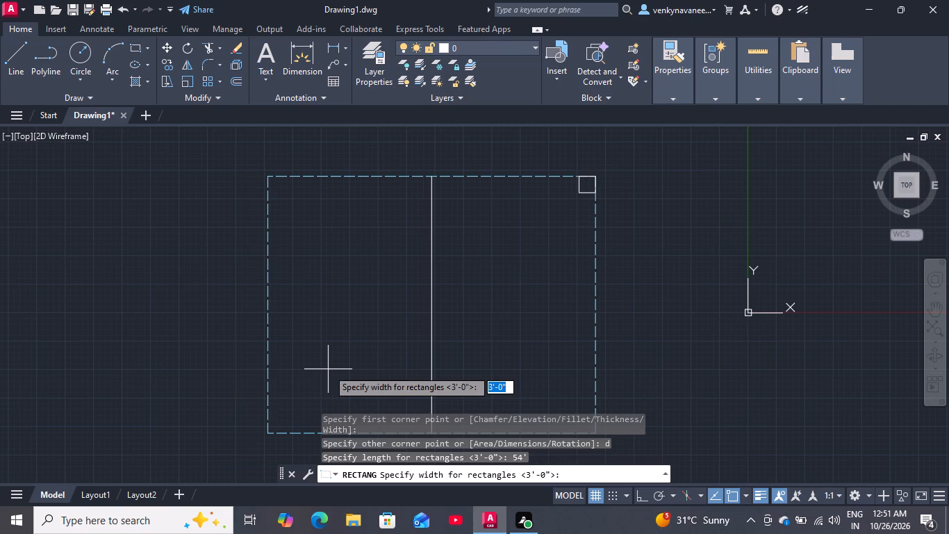
type("41")
key("apostrophe")
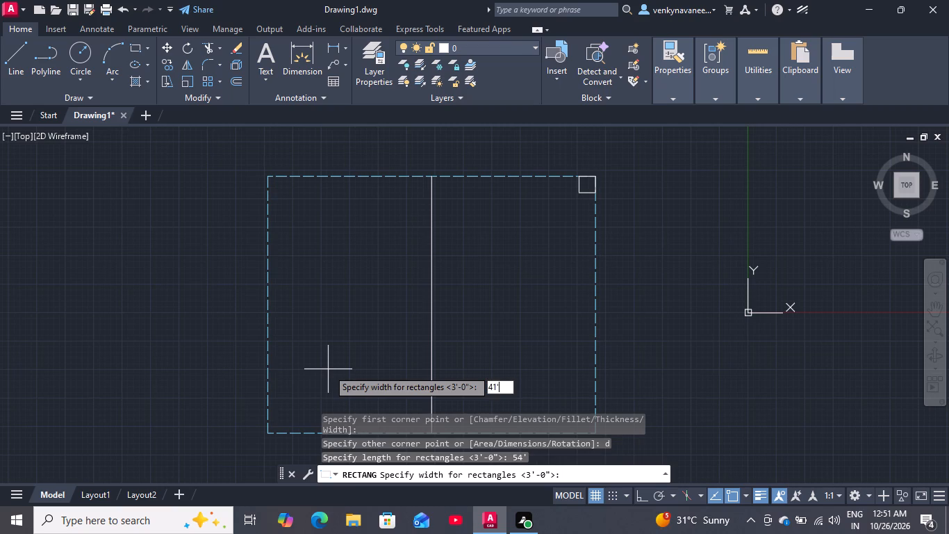
key("Return")
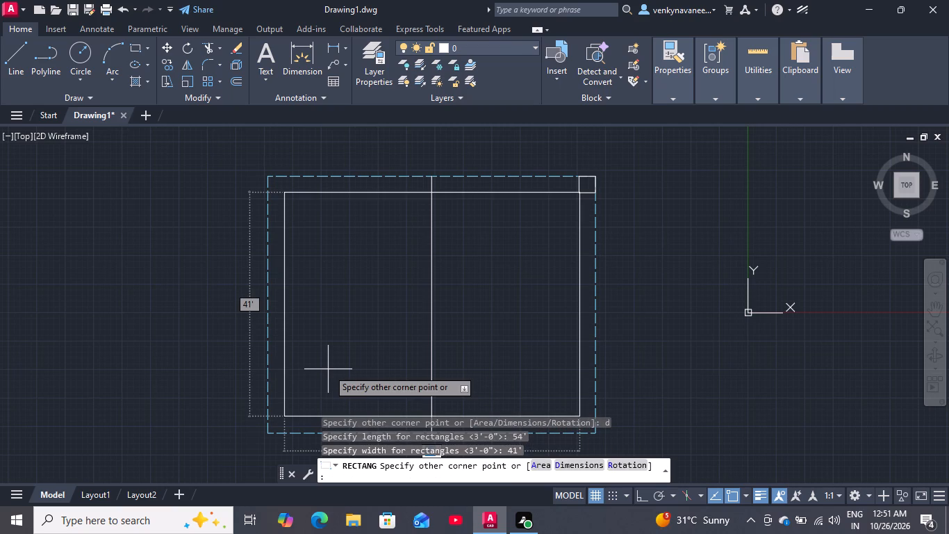
left_click(328, 369)
Delete the small 3' square in the dashed boundary's top-right corner.
scroll(591, 176, "up", 1)
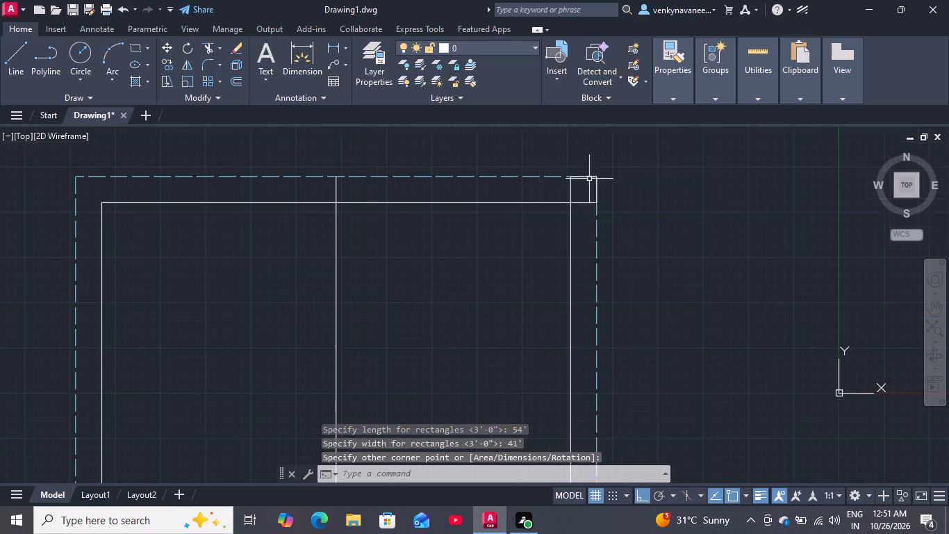
left_click(584, 203)
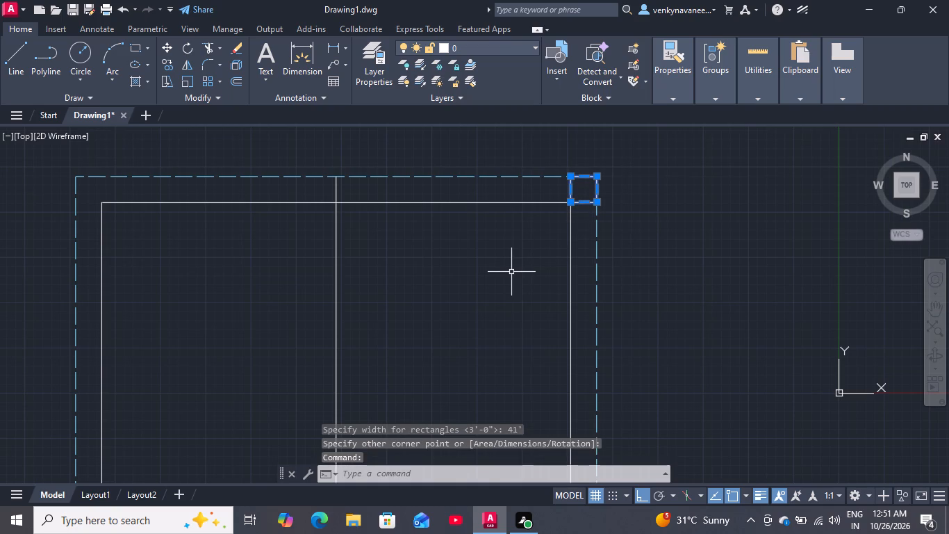
key("Delete")
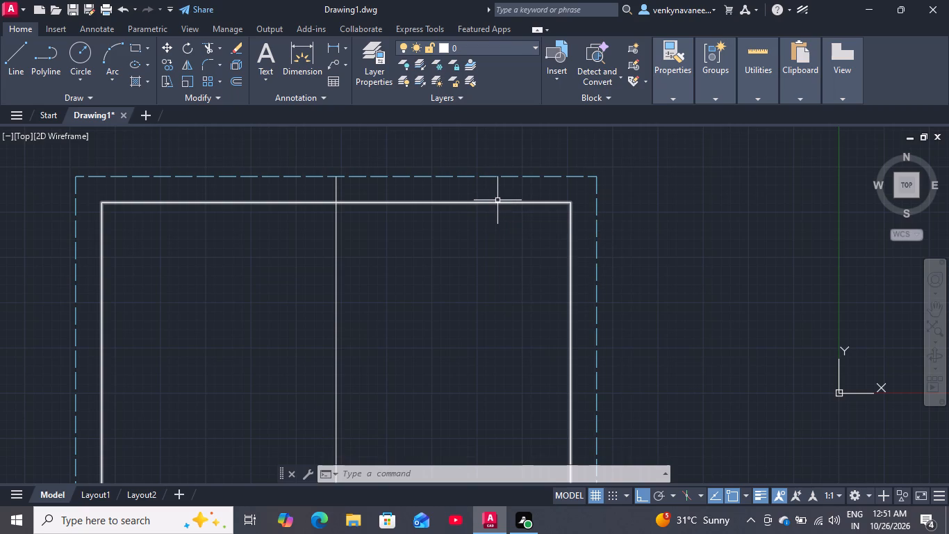
Offset the 54' by 41' rectangle 6" inward.
left_click(495, 202)
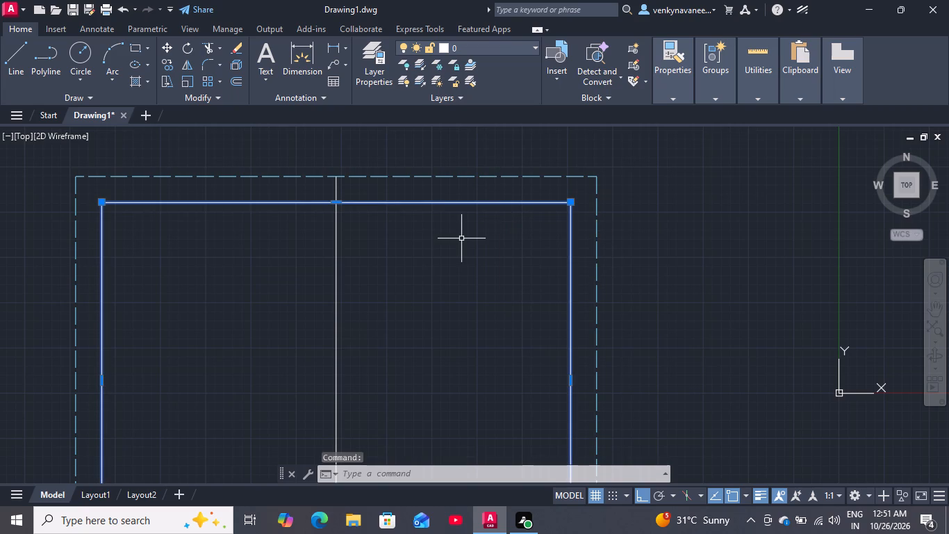
key("o")
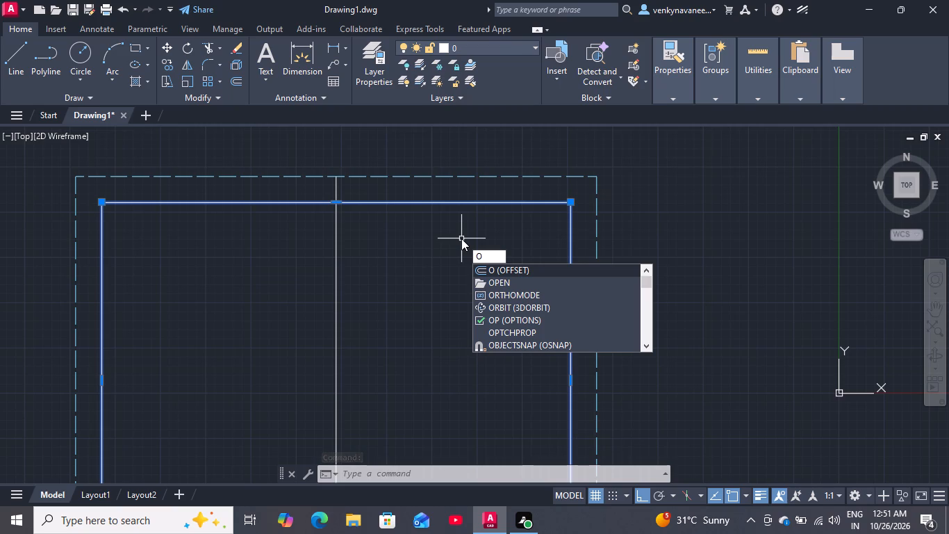
key("Return")
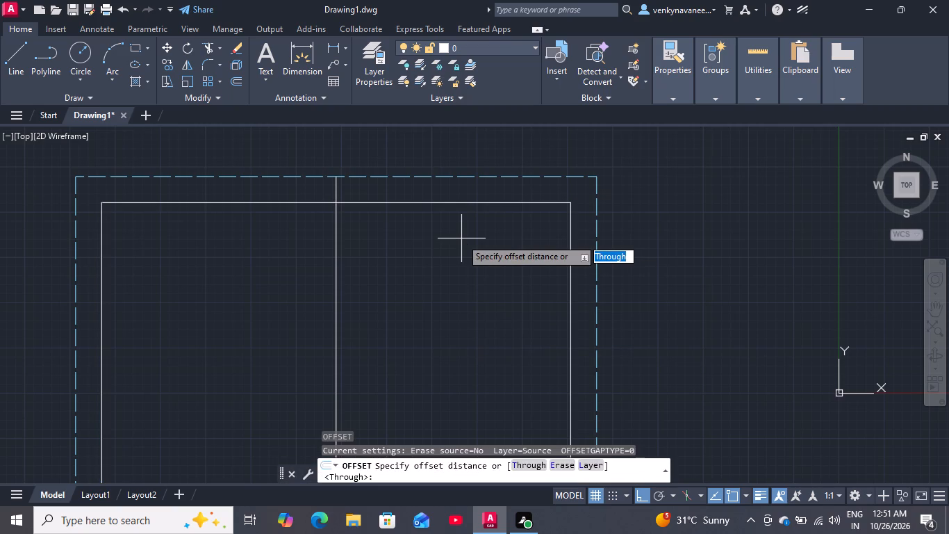
key("space")
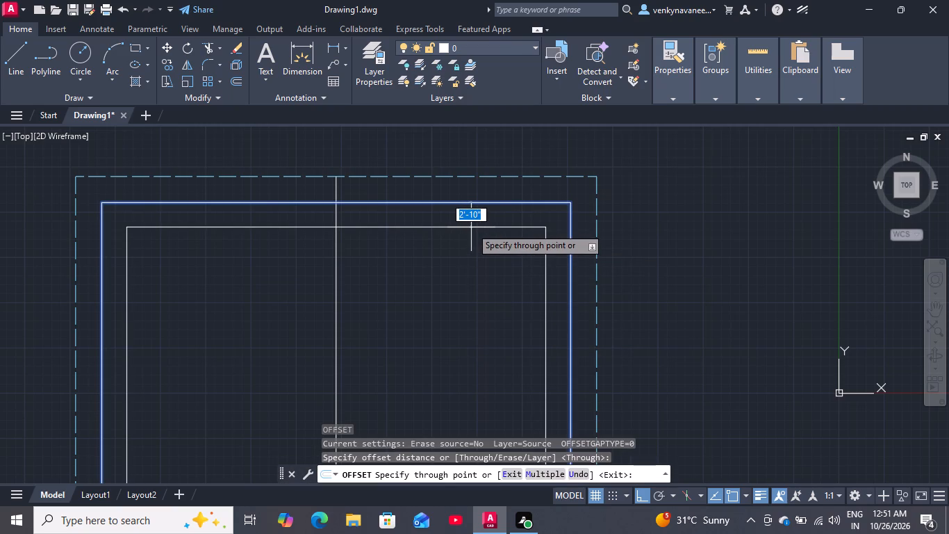
type("6\"")
key("Return")
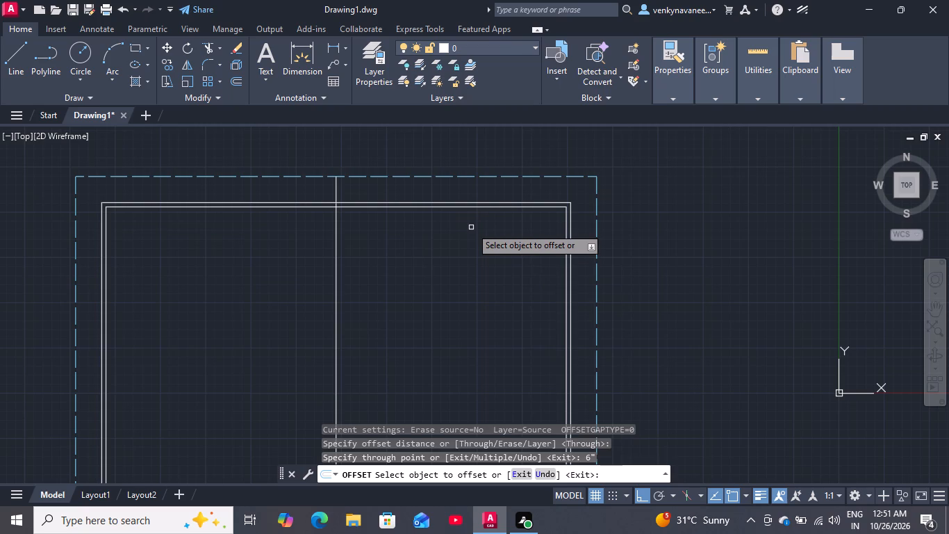
Offset the vertical centerline 3" to the right, and offset that new line 6" to the left, then end the Offset command.
left_click(336, 240)
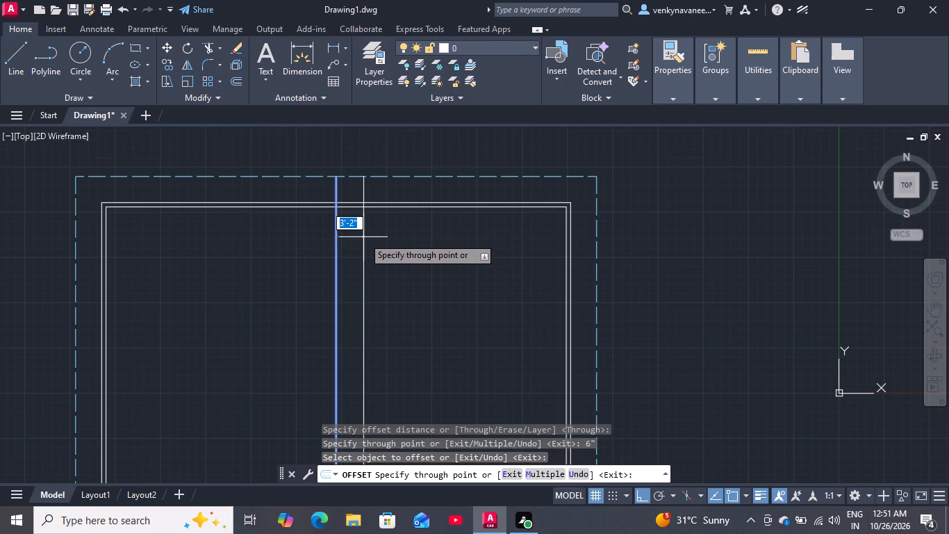
type("3\"")
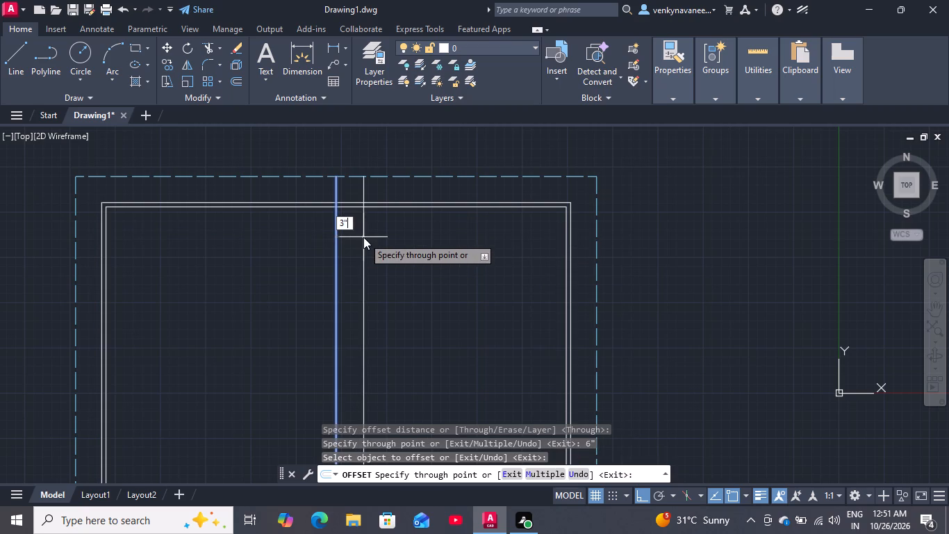
key("Return")
scroll(313, 256, "up", 1)
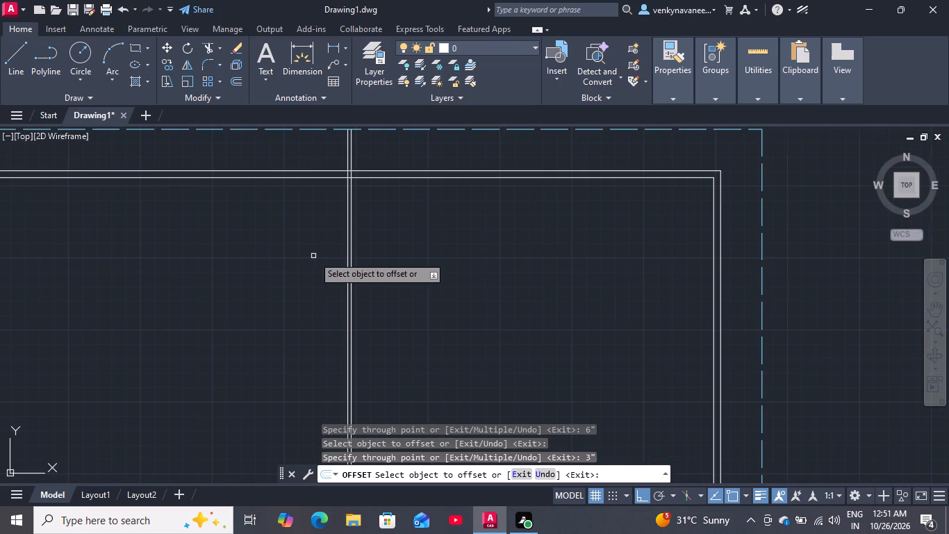
left_click(352, 245)
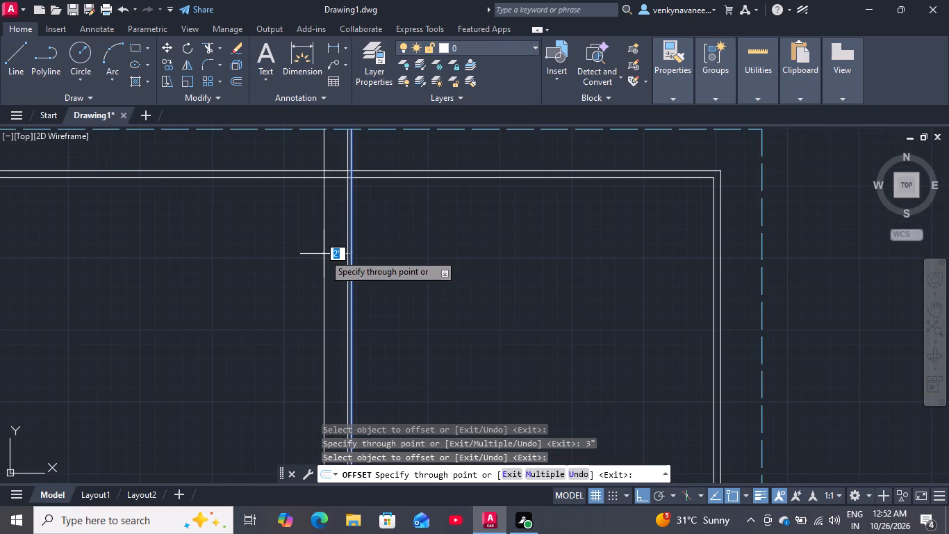
type("6\"")
key("Return")
key("space")
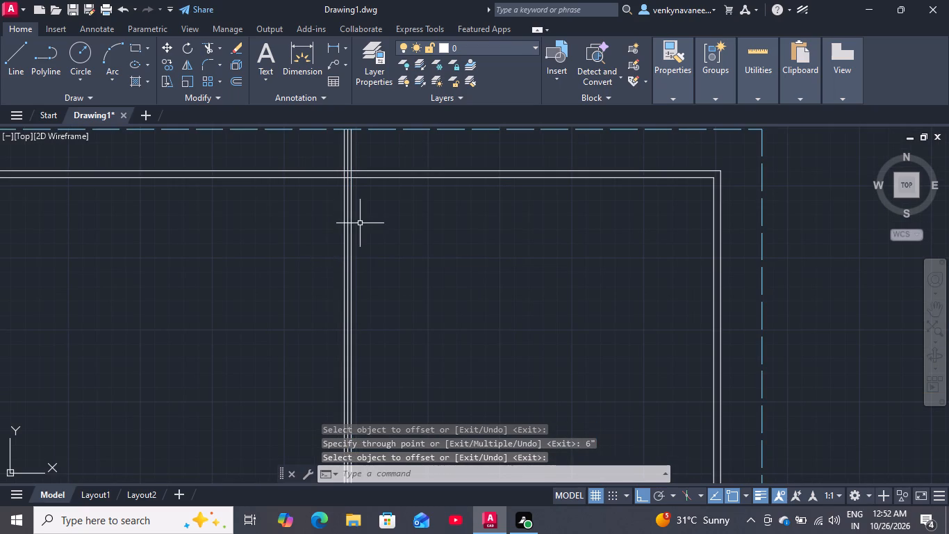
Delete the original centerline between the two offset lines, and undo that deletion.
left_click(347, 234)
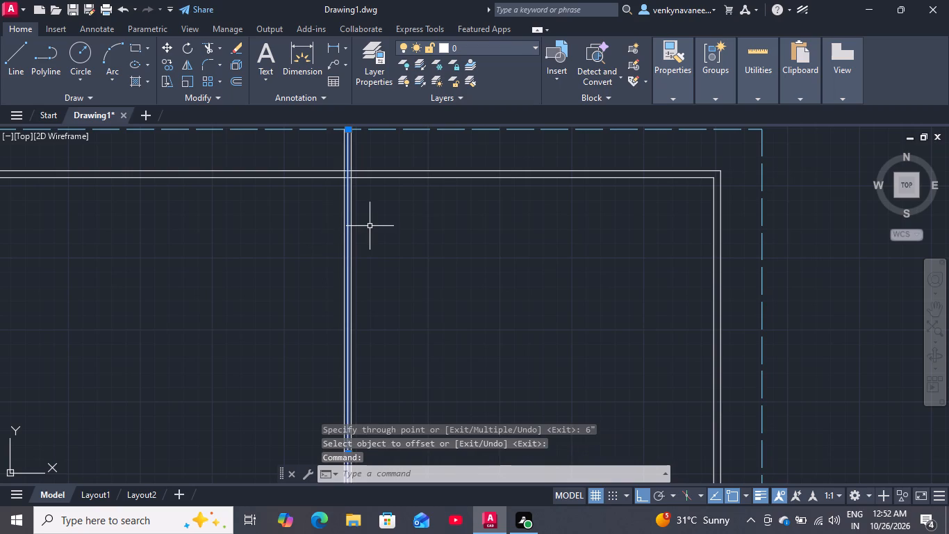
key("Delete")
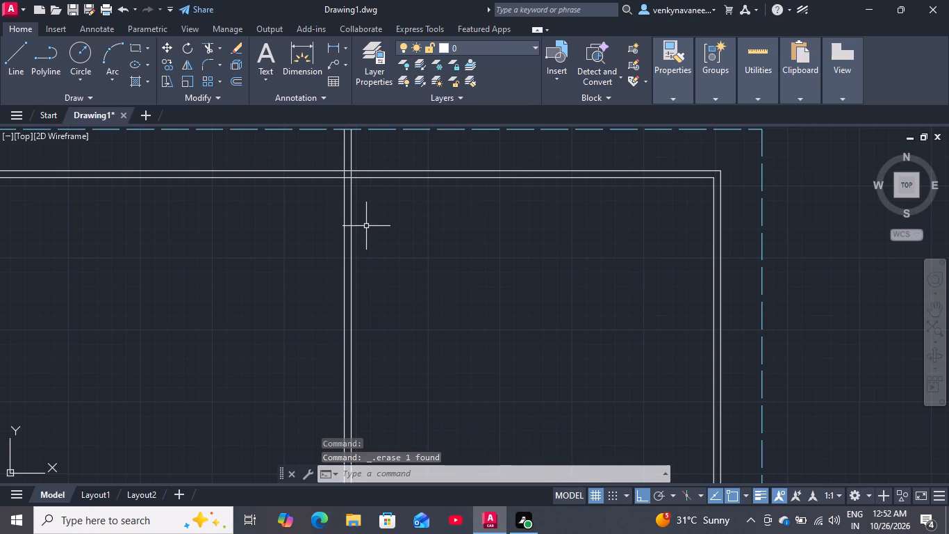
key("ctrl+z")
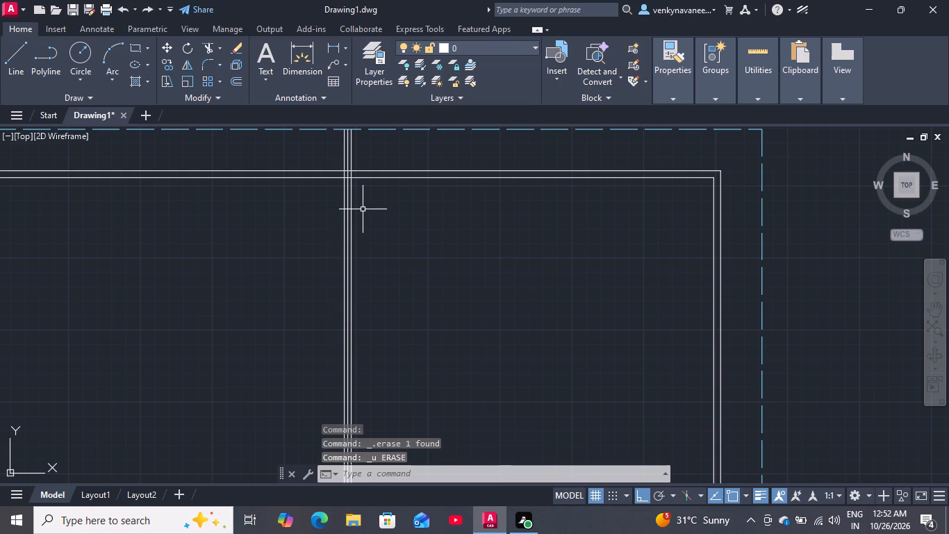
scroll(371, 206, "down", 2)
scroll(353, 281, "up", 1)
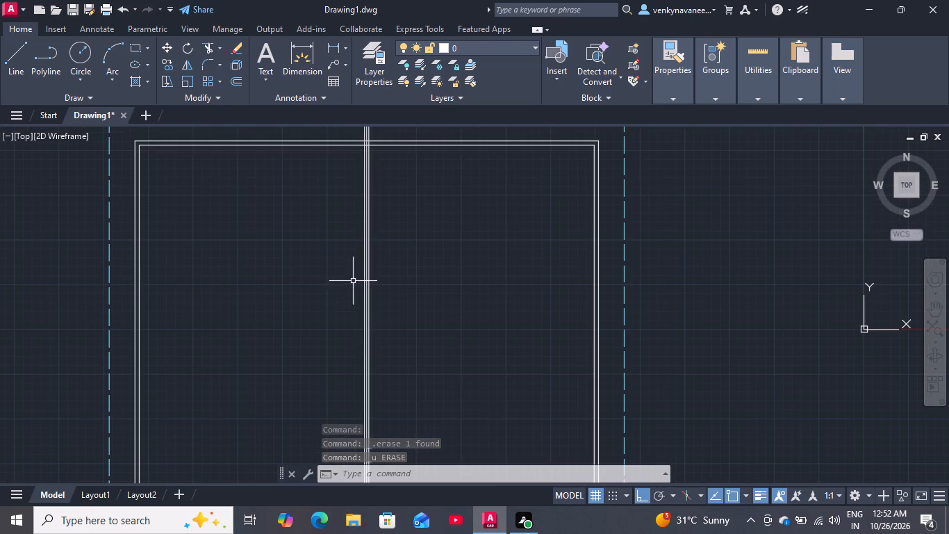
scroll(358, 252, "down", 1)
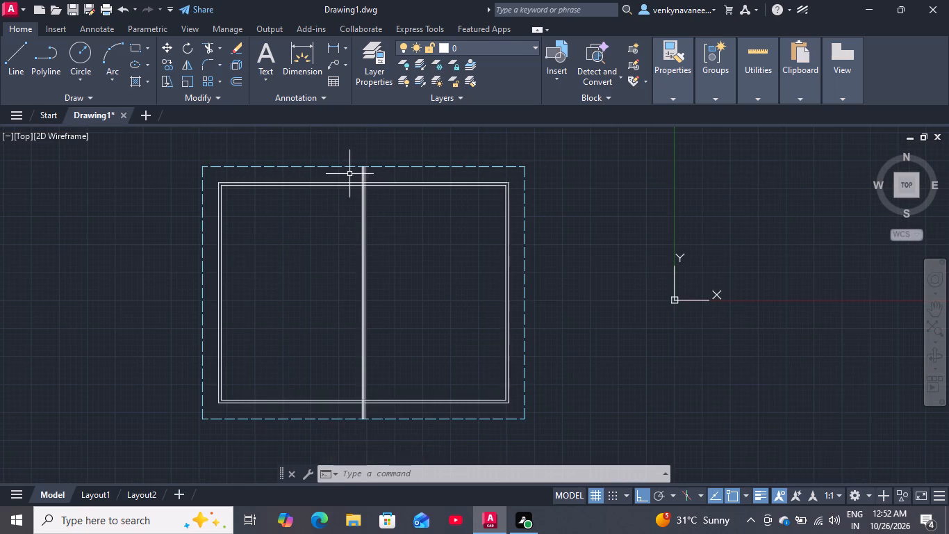
Trim the overlapping line segments where the central wall crosses the top outer wall, opening the junction but keeping the centerline.
scroll(356, 171, "up", 3)
type("tr")
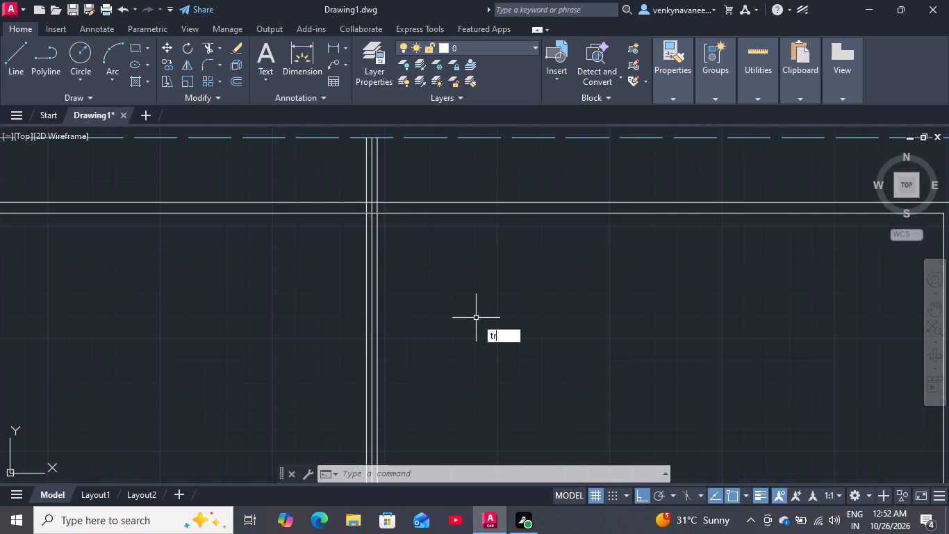
key("Return")
scroll(331, 198, "up", 4)
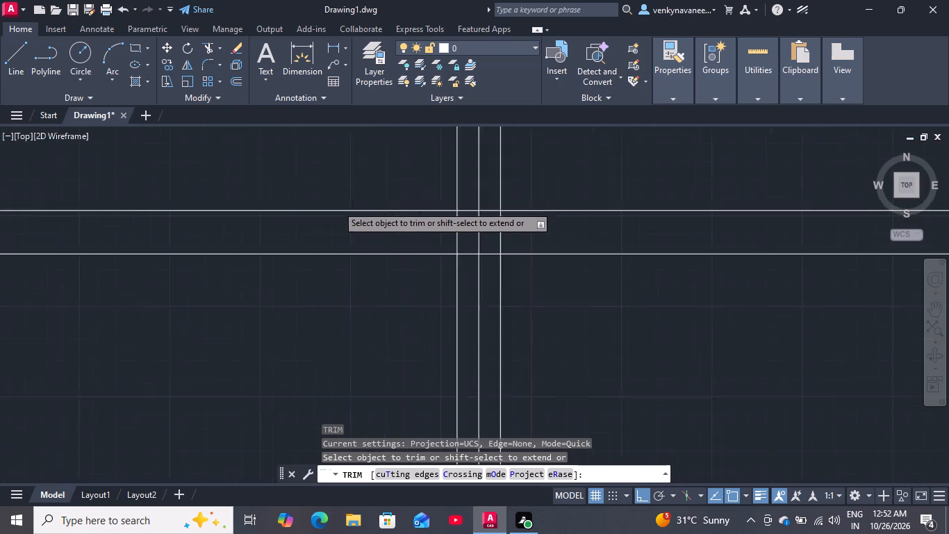
left_click_drag(549, 207, 511, 257)
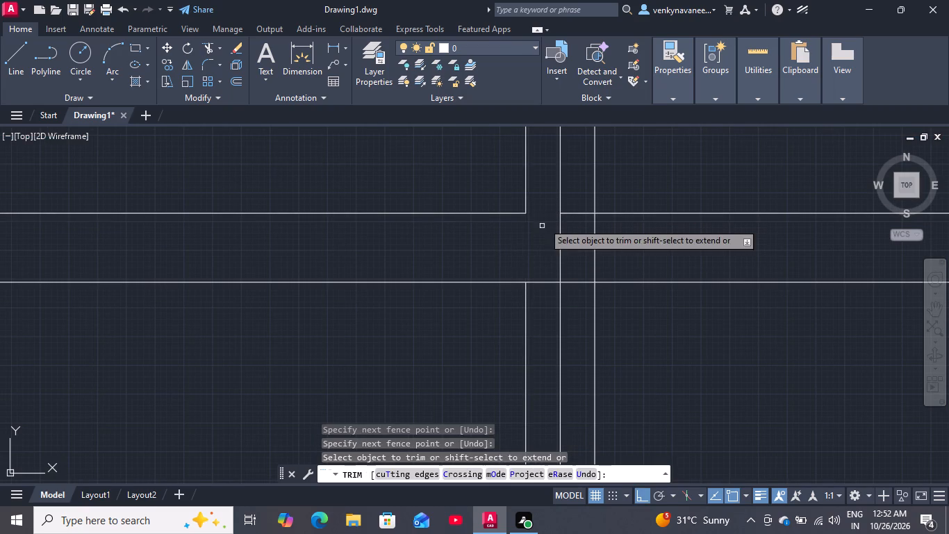
left_click_drag(570, 194, 614, 248)
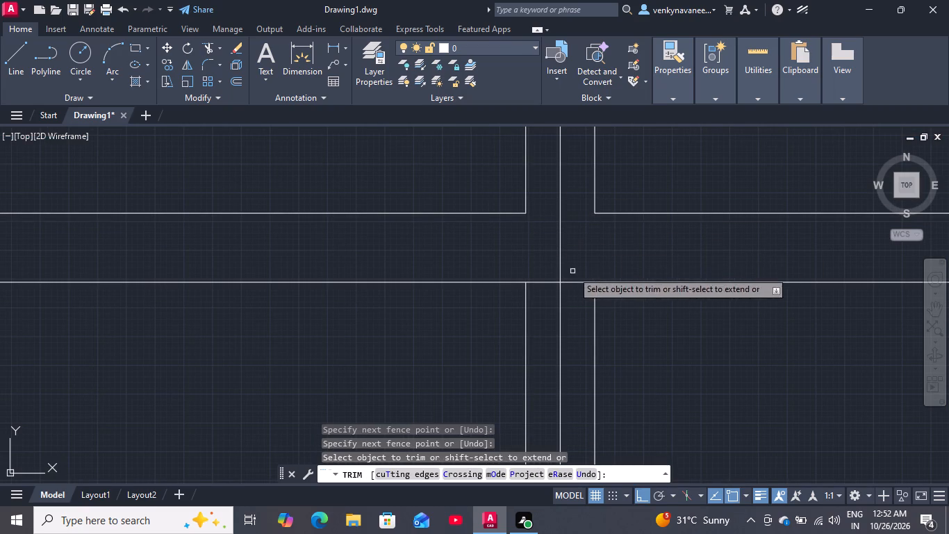
left_click_drag(575, 275, 575, 304)
left_click_drag(544, 272, 551, 303)
Trim the overlapping line segments where the central wall crosses the bottom outer wall, keeping the centerline, and end the Trim command.
scroll(548, 261, "down", 4)
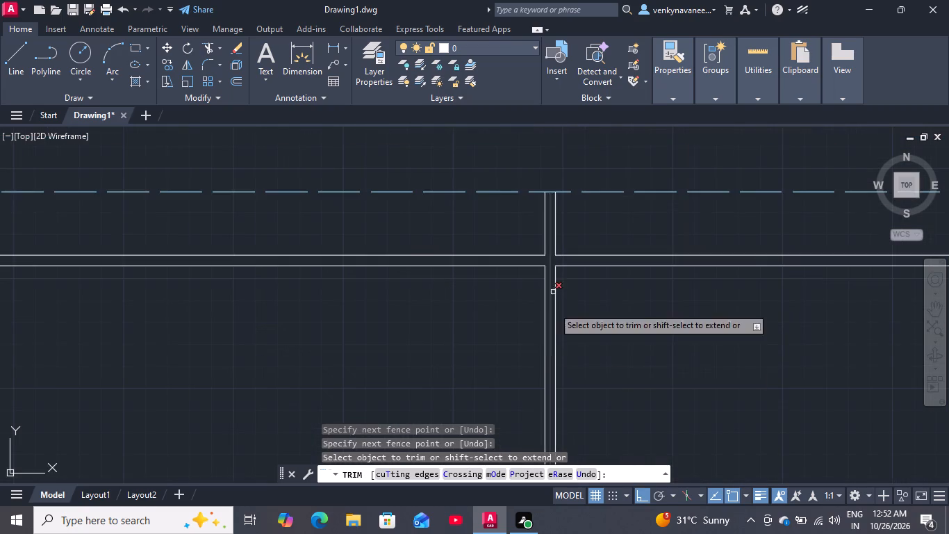
scroll(542, 236, "down", 4)
scroll(522, 390, "up", 2)
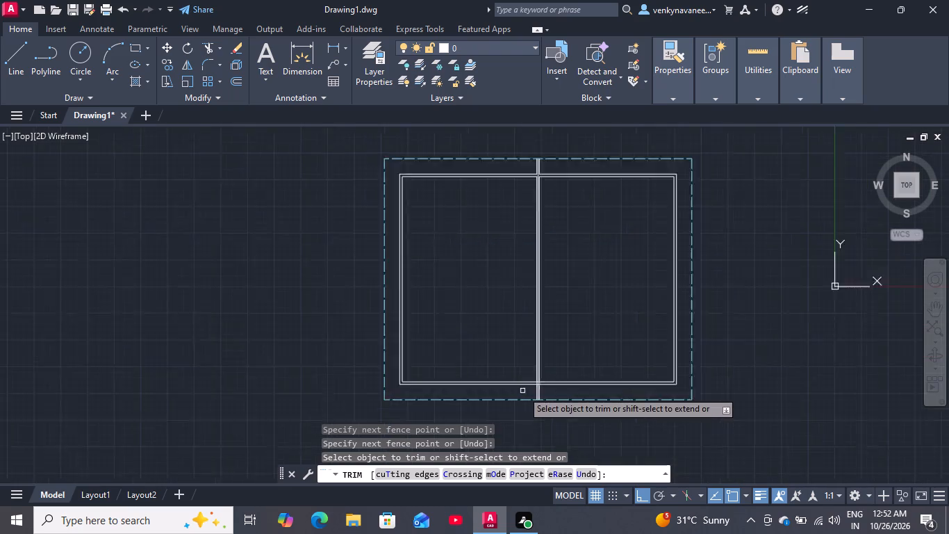
scroll(522, 391, "up", 3)
scroll(604, 338, "up", 2)
left_click_drag(581, 313, 568, 342)
left_click_drag(607, 311, 606, 344)
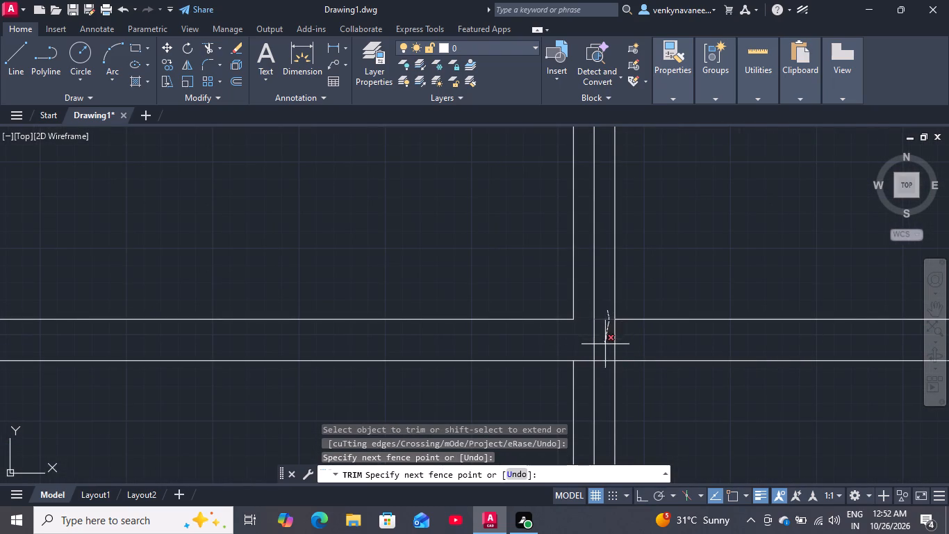
left_click_drag(606, 344, 631, 339)
left_click_drag(606, 355, 604, 373)
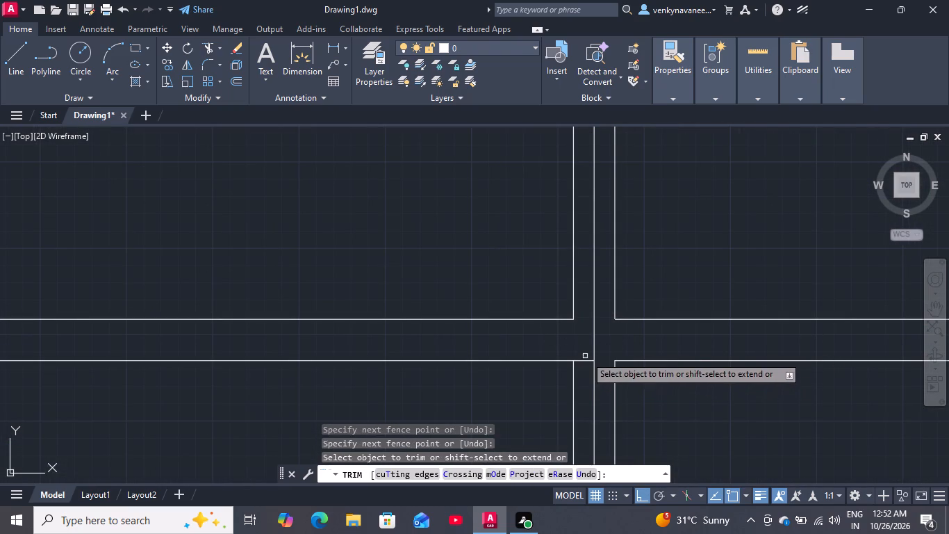
left_click_drag(586, 357, 587, 374)
key("space")
Explode the two outer wall polylines on the right side of the central wall into separate lines.
scroll(558, 369, "down", 6)
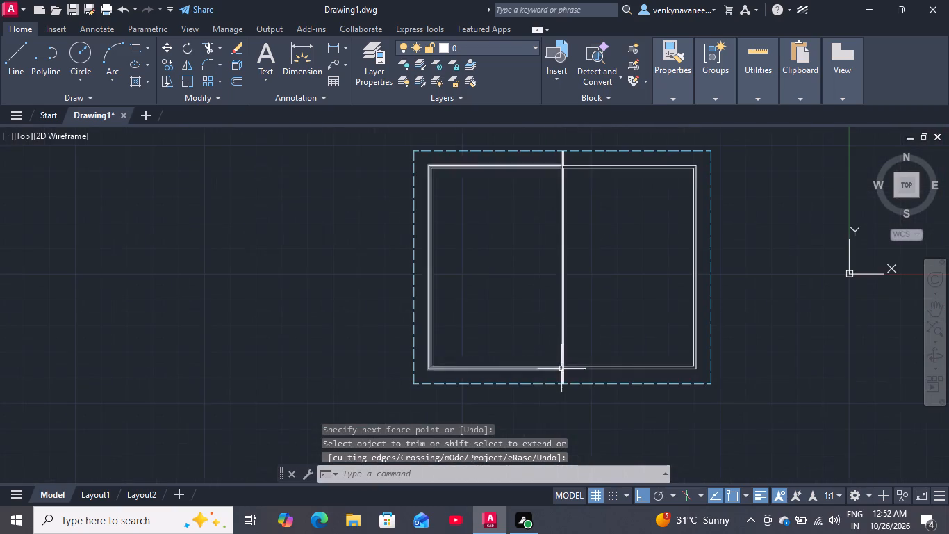
scroll(642, 160, "up", 1)
left_click(651, 185)
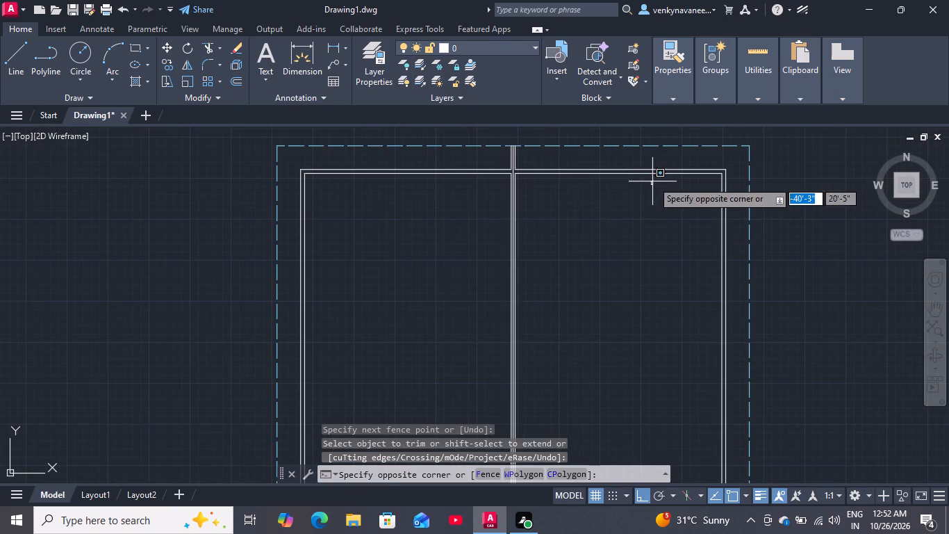
left_click(675, 161)
left_click_drag(679, 162, 663, 184)
left_click(619, 212)
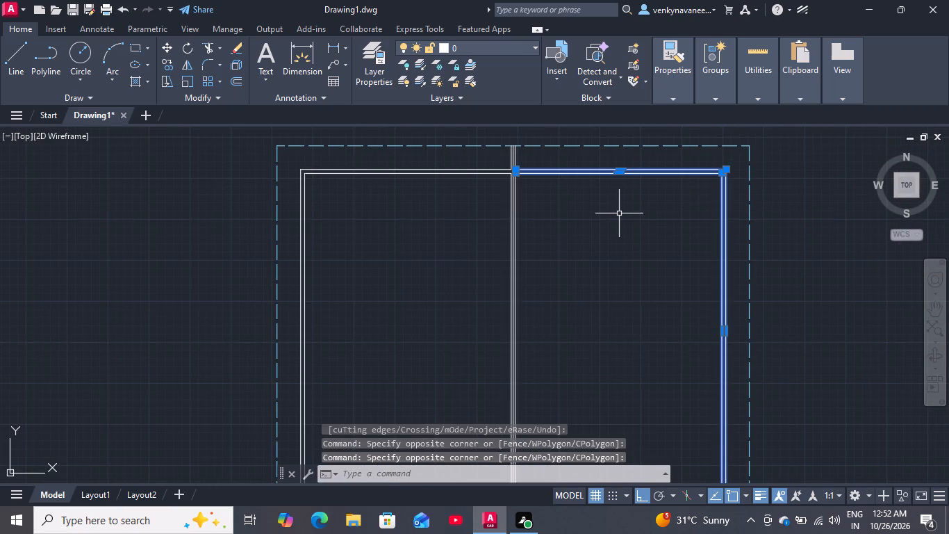
key("x")
key("Return")
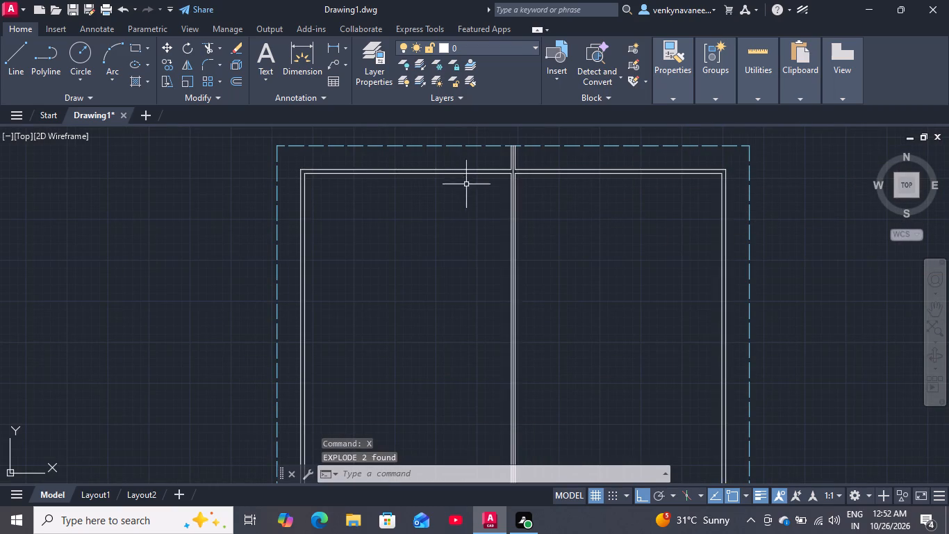
Explode the two outer wall polylines on the left side of the central wall into separate lines.
left_click_drag(430, 147, 422, 163)
key("Escape")
left_click_drag(418, 163, 413, 174)
left_click(385, 196)
key("x")
key("Return")
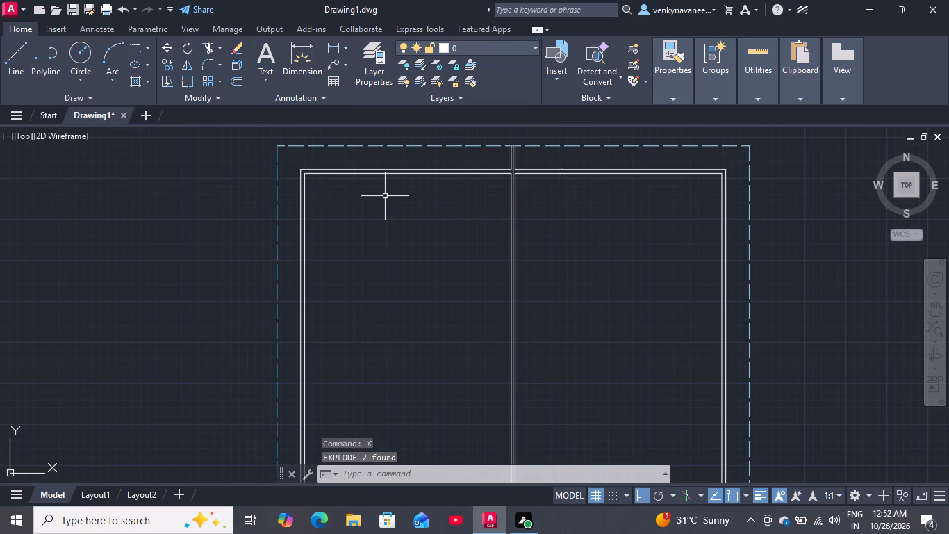
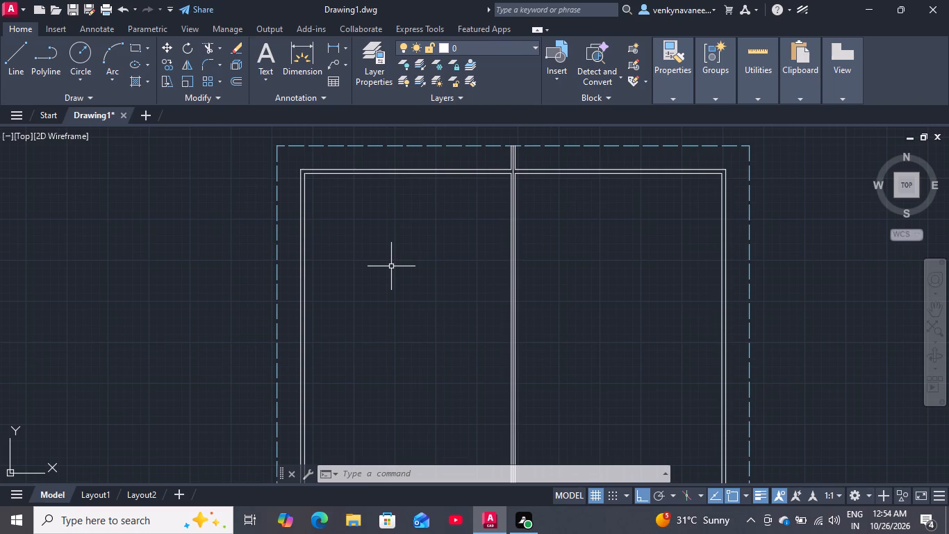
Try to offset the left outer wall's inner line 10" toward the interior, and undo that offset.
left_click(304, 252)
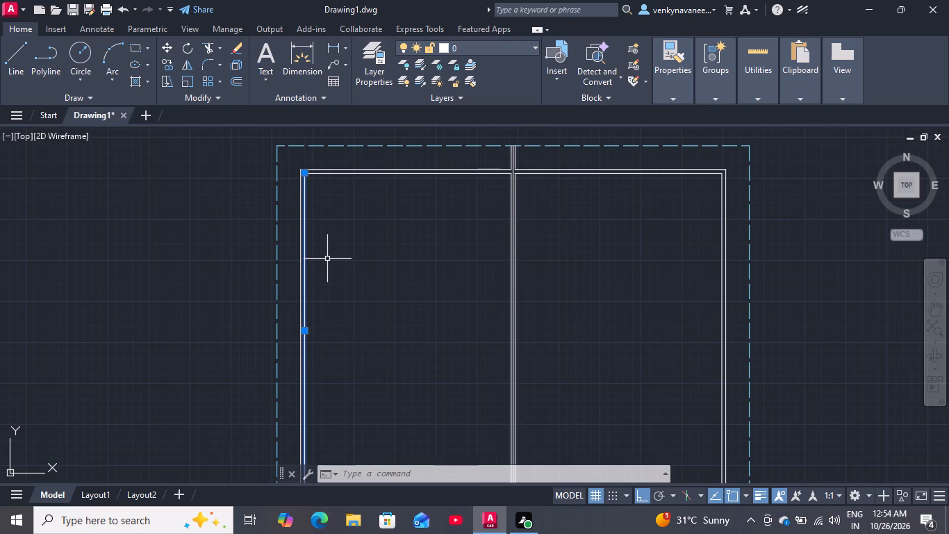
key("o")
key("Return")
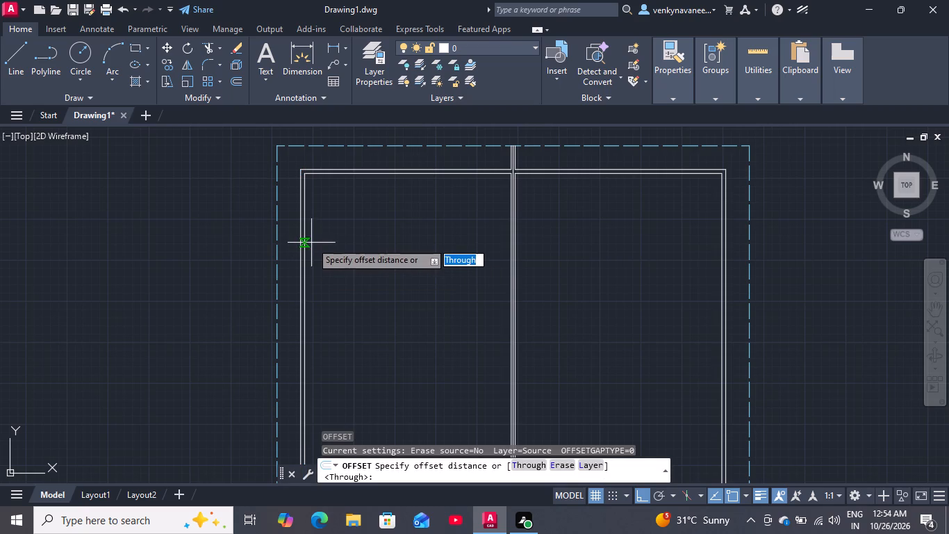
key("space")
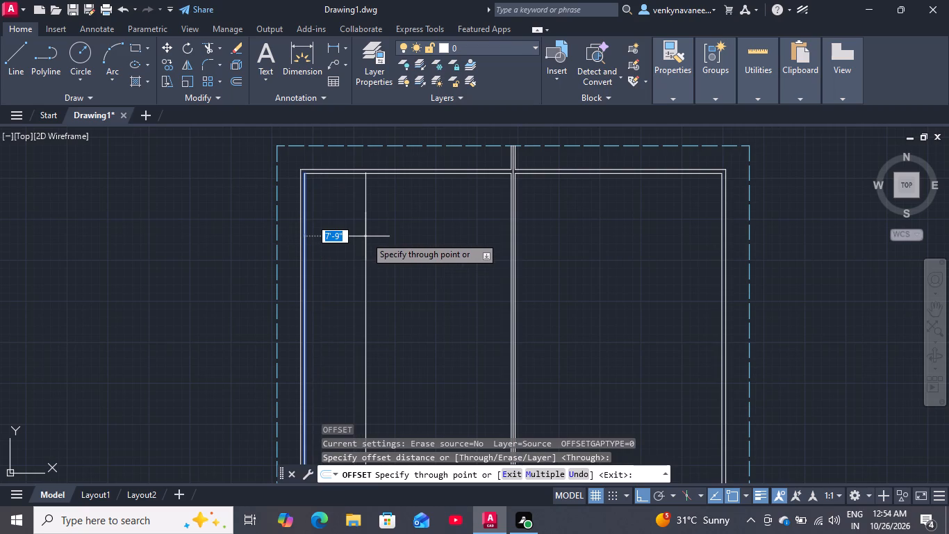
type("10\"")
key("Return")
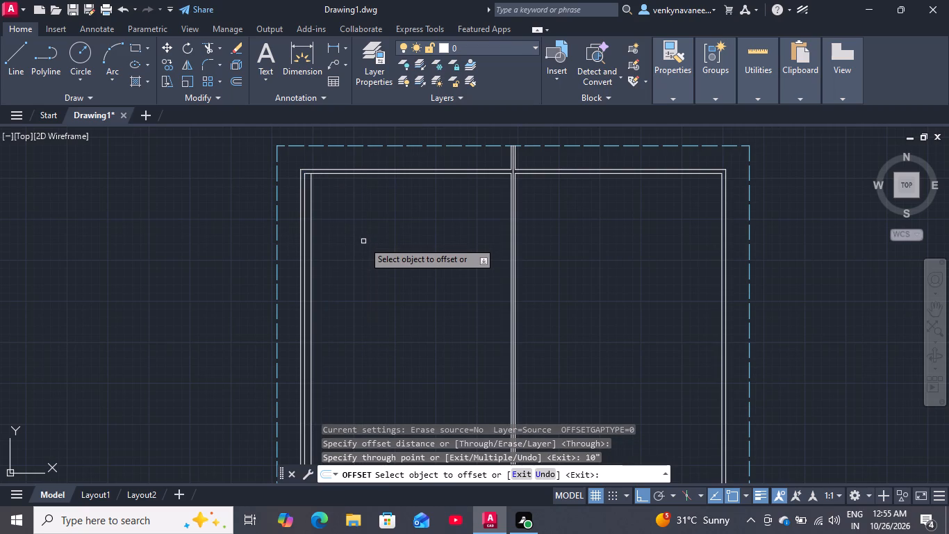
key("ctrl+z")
Create a vertical partition by offsetting the left outer wall's inner line 10' into the plan and the resulting line 6" further inward.
left_click(305, 253)
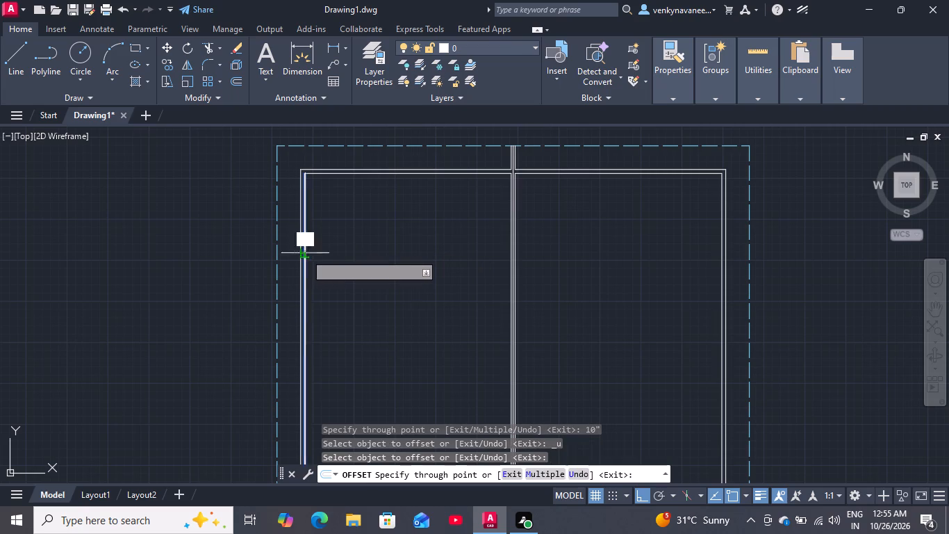
type("10")
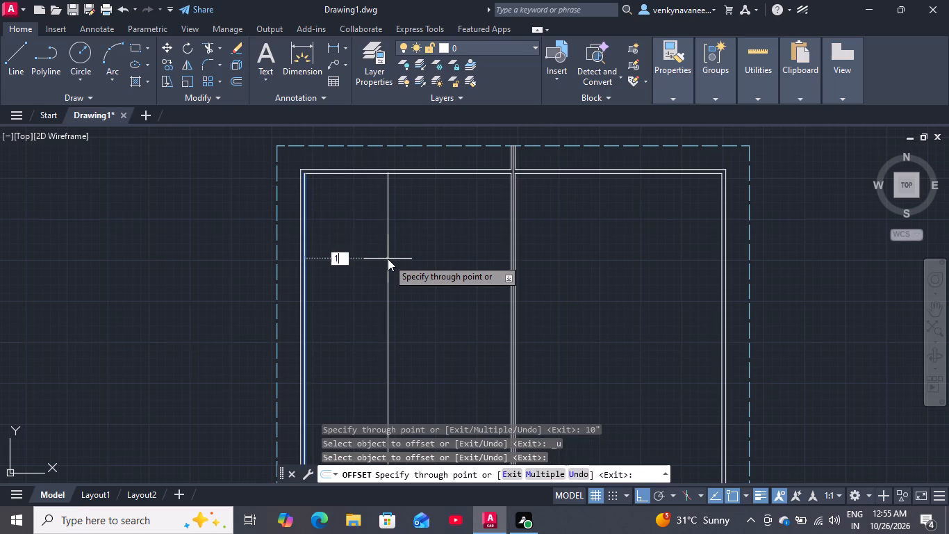
key("apostrophe")
key("Return")
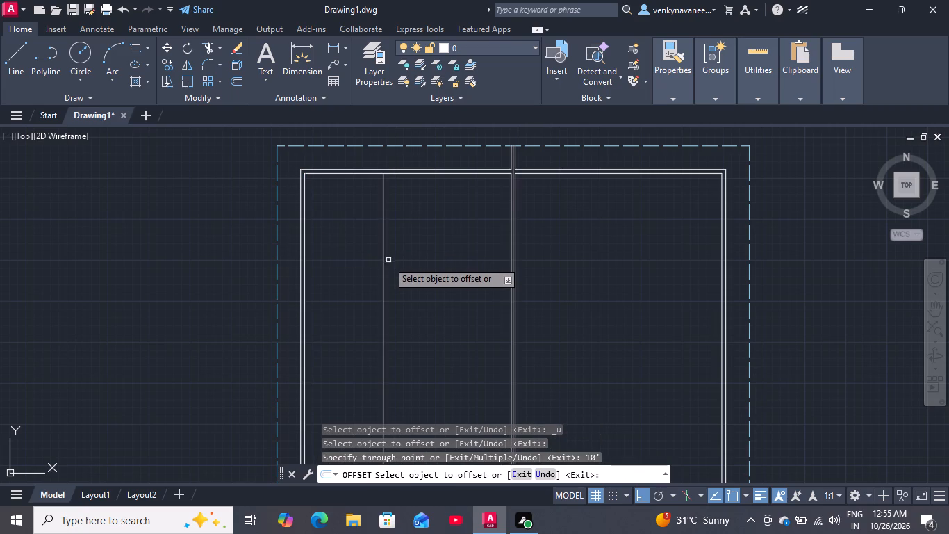
left_click(383, 264)
type("6\"")
key("Return")
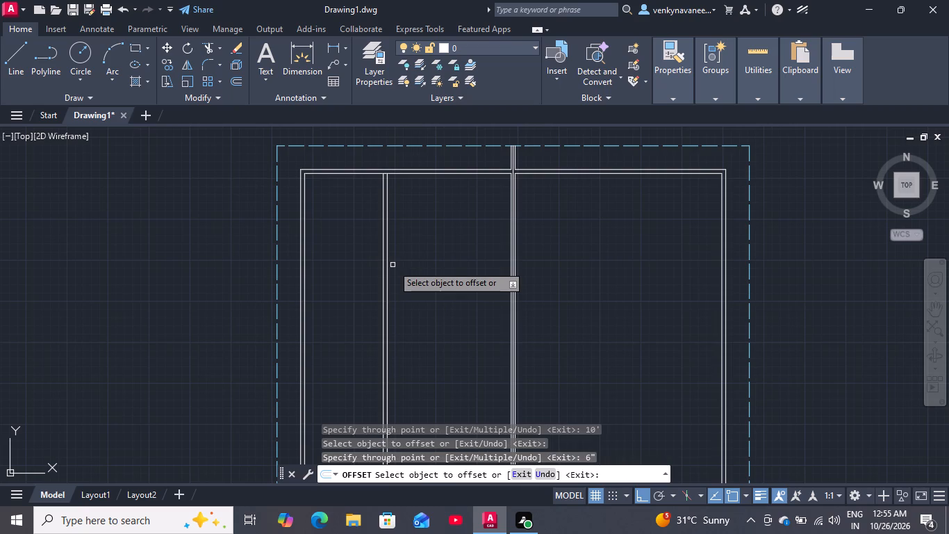
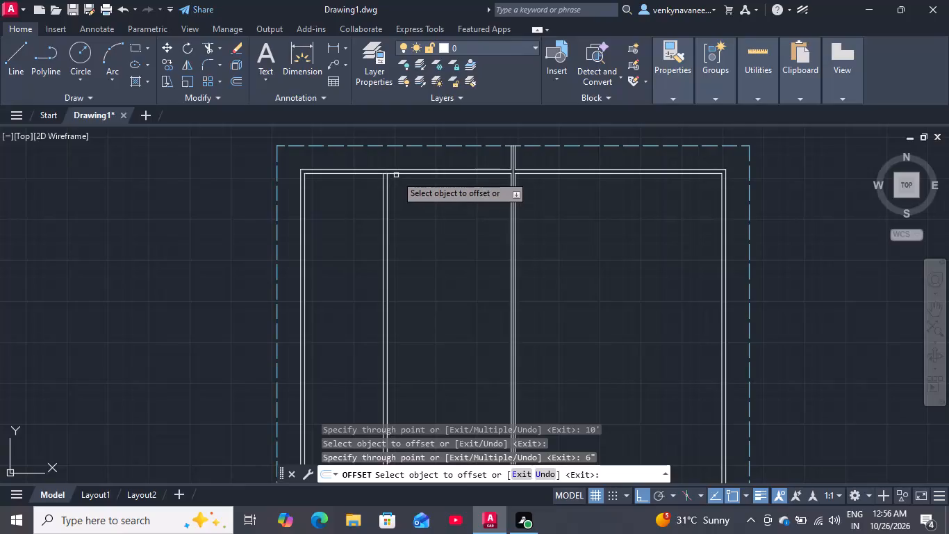
Trim the outer wall's inner lines between the two lines of the vertical partition, at its upper and lower ends.
left_click(397, 175)
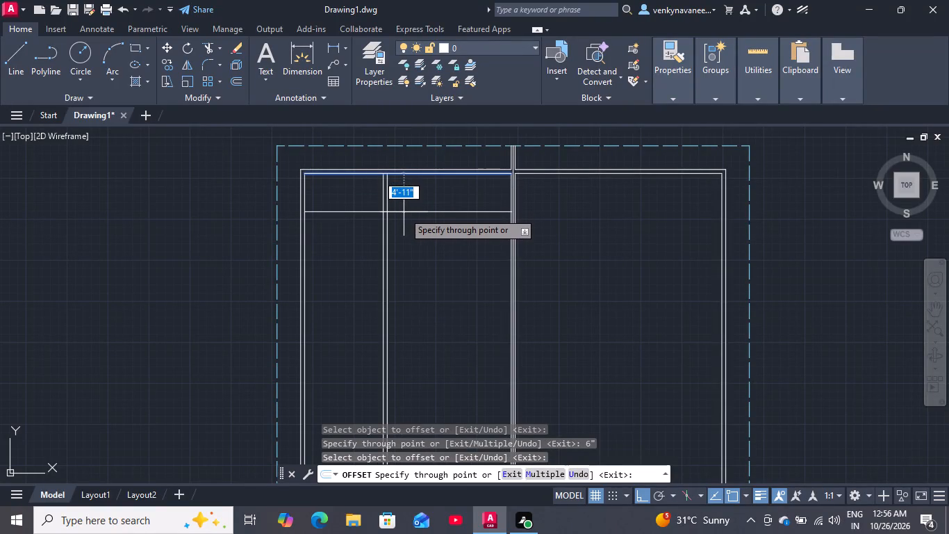
key("space")
type("tr")
key("Return")
scroll(375, 191, "up", 2)
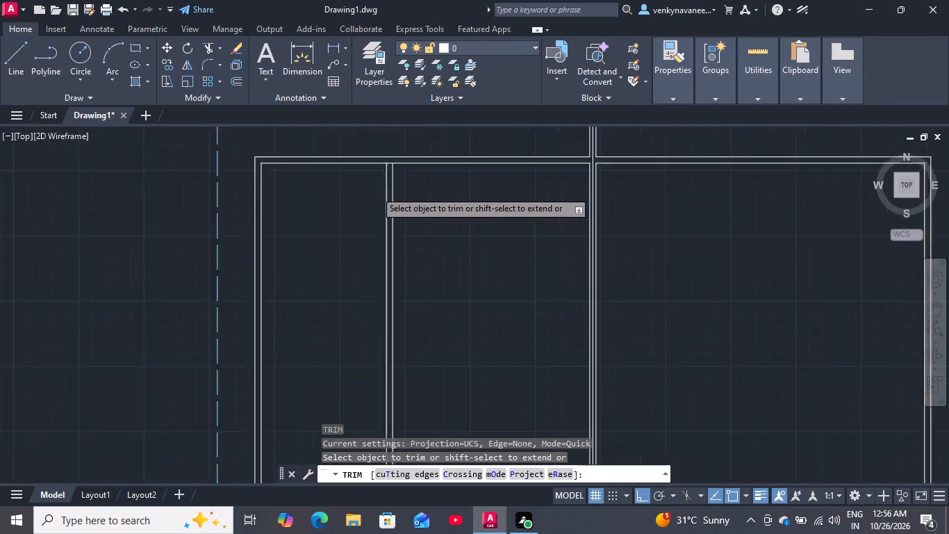
left_click(394, 146)
scroll(432, 145, "down", 3)
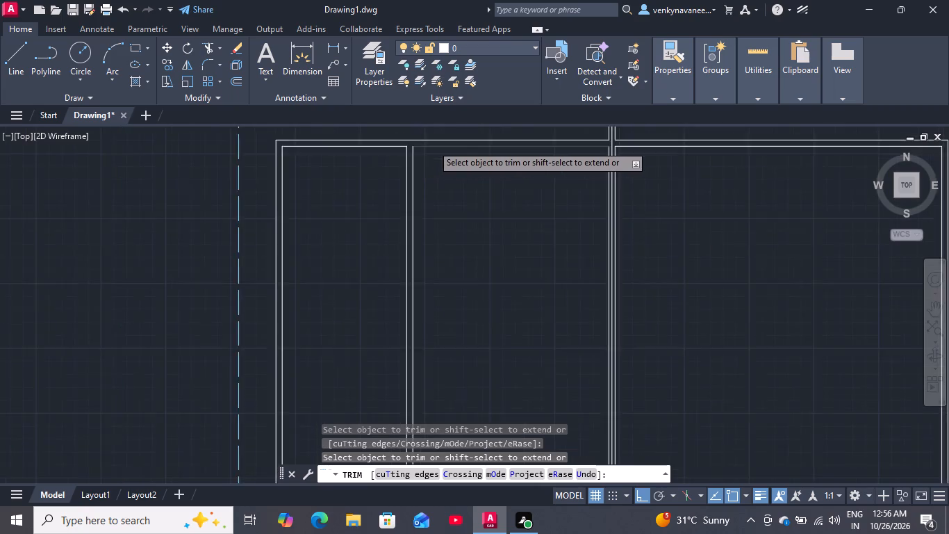
scroll(408, 352, "up", 4)
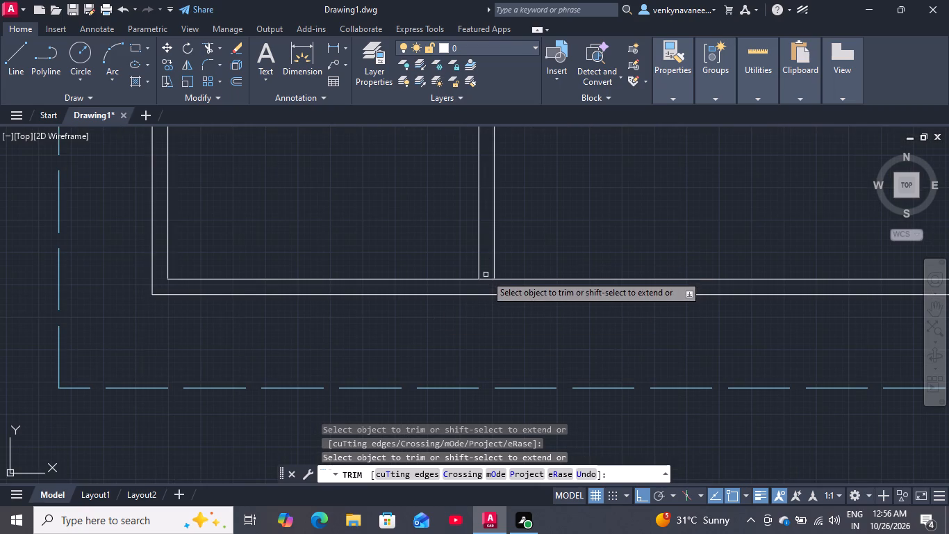
left_click(486, 277)
key("space")
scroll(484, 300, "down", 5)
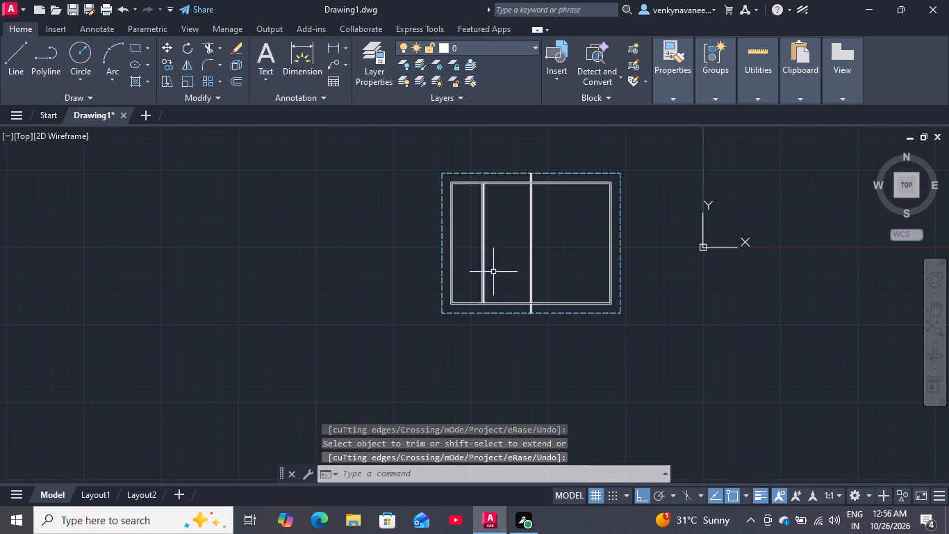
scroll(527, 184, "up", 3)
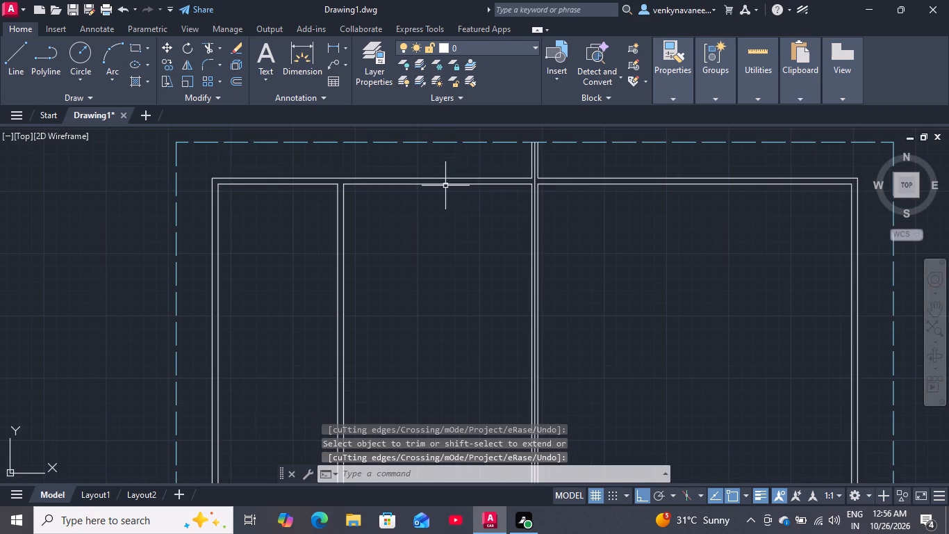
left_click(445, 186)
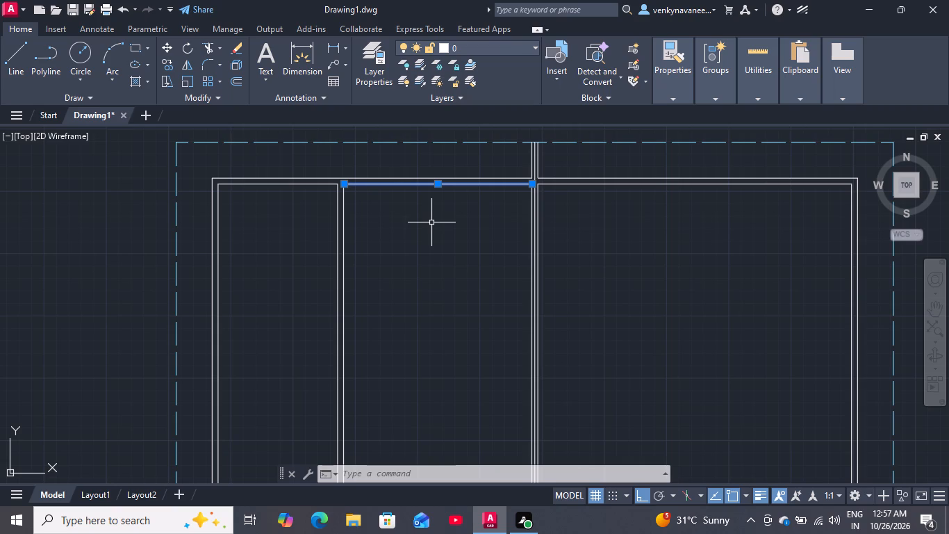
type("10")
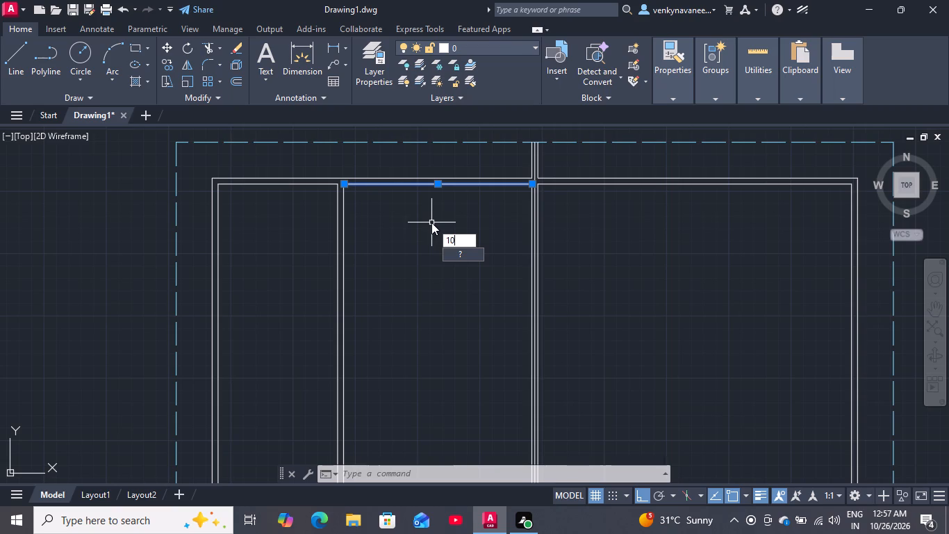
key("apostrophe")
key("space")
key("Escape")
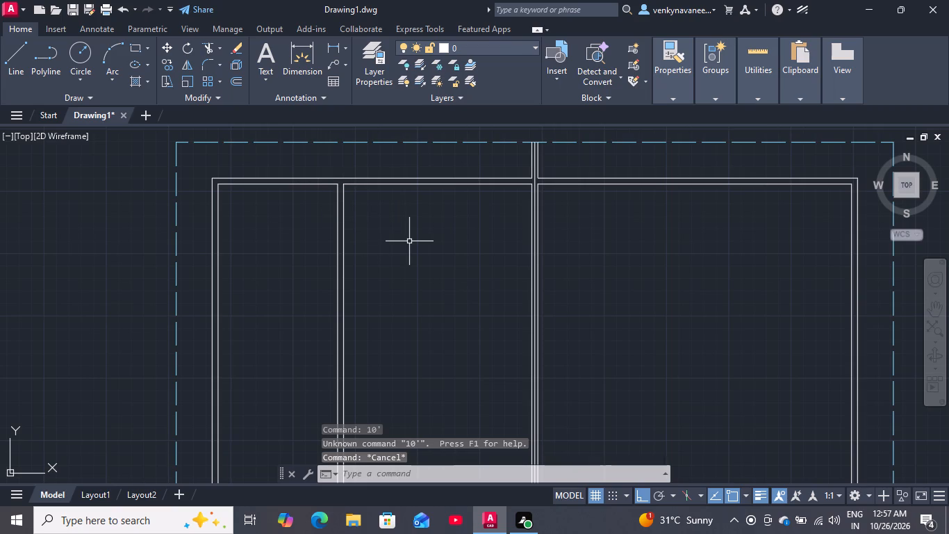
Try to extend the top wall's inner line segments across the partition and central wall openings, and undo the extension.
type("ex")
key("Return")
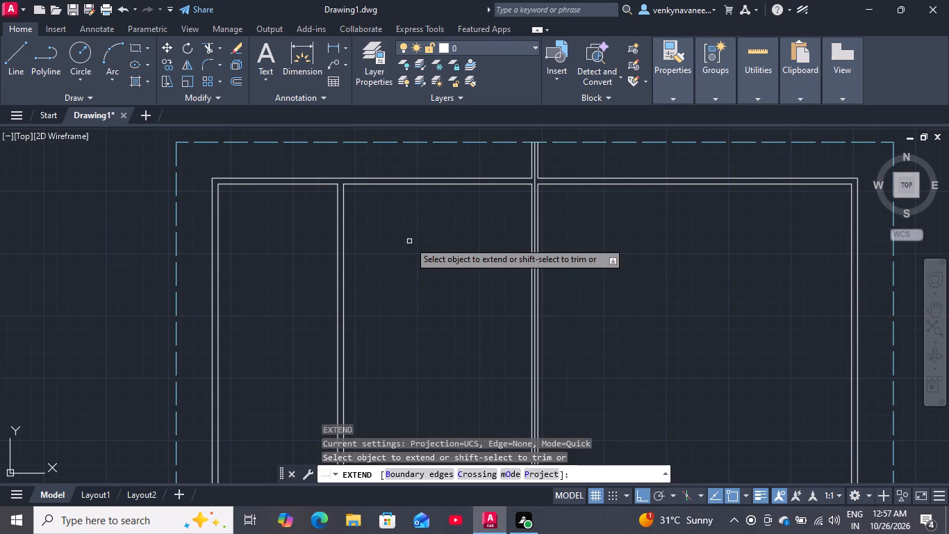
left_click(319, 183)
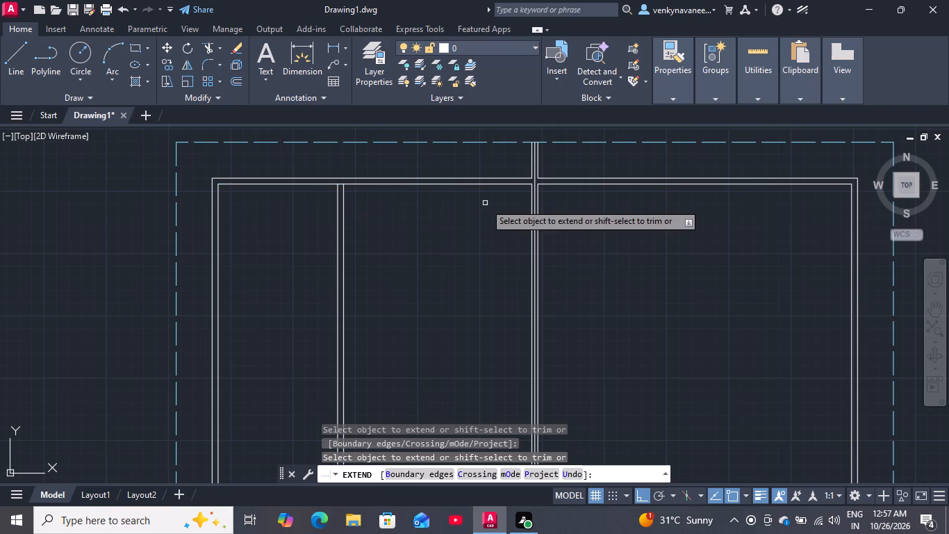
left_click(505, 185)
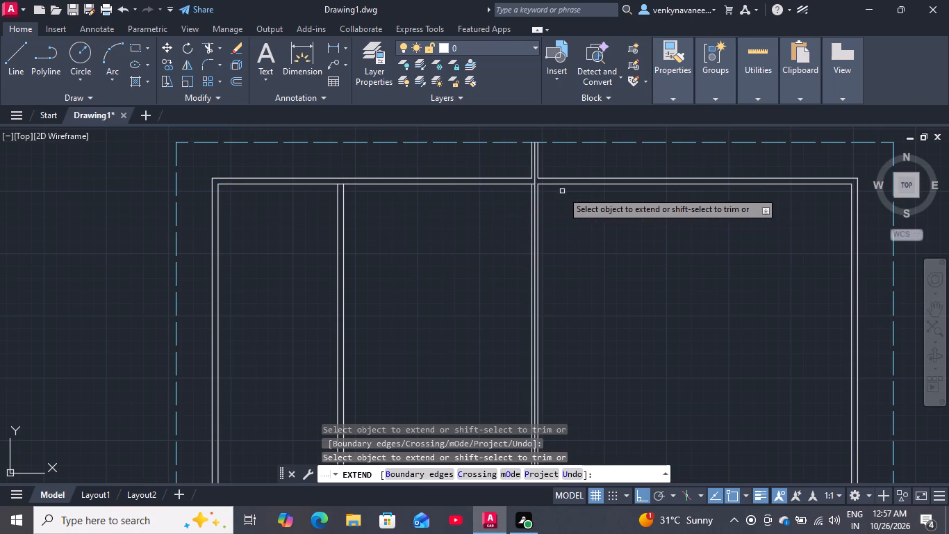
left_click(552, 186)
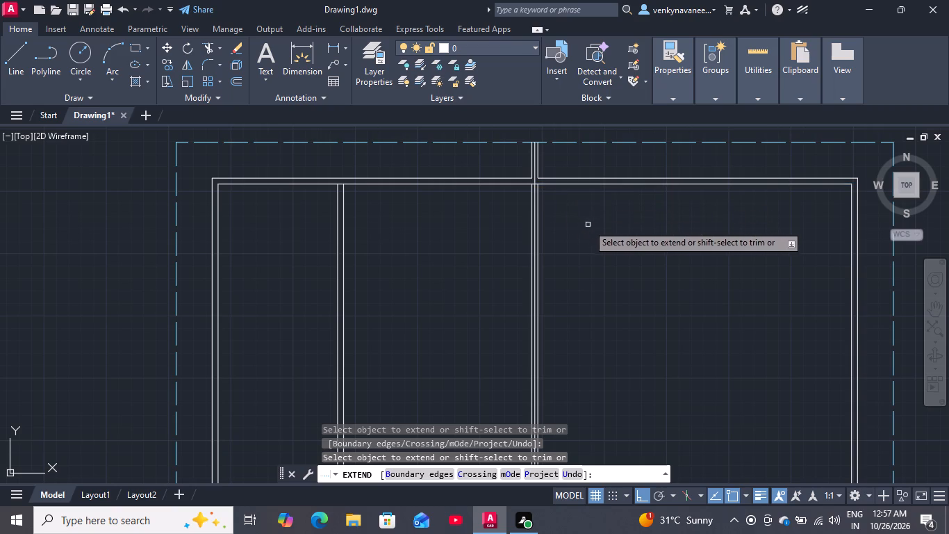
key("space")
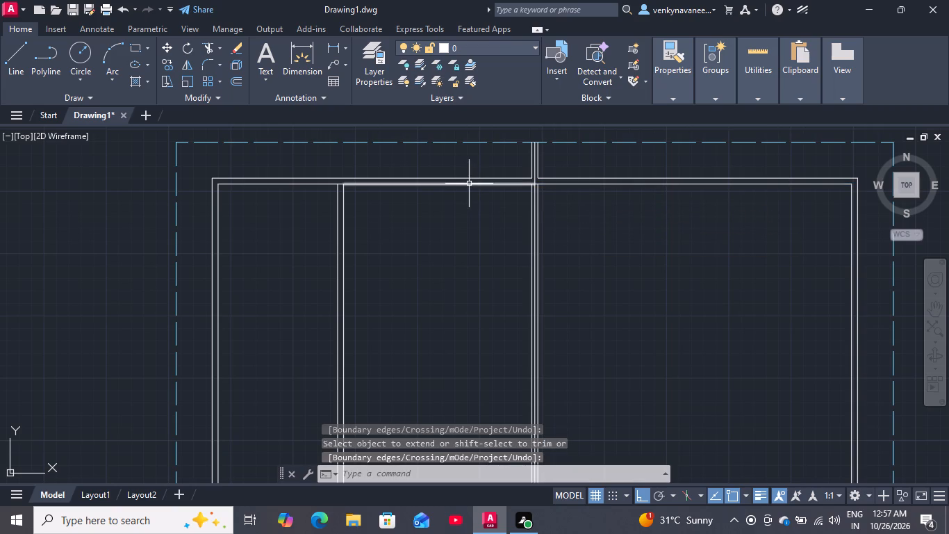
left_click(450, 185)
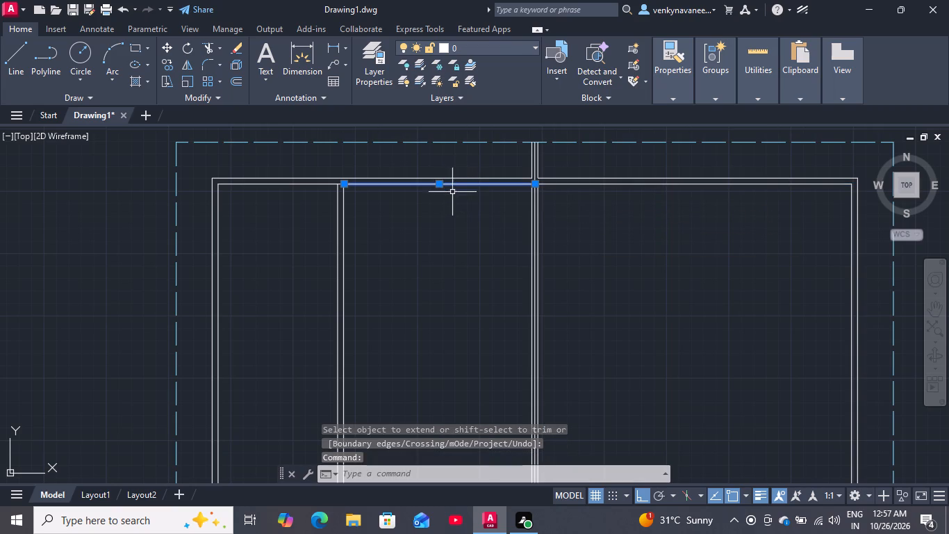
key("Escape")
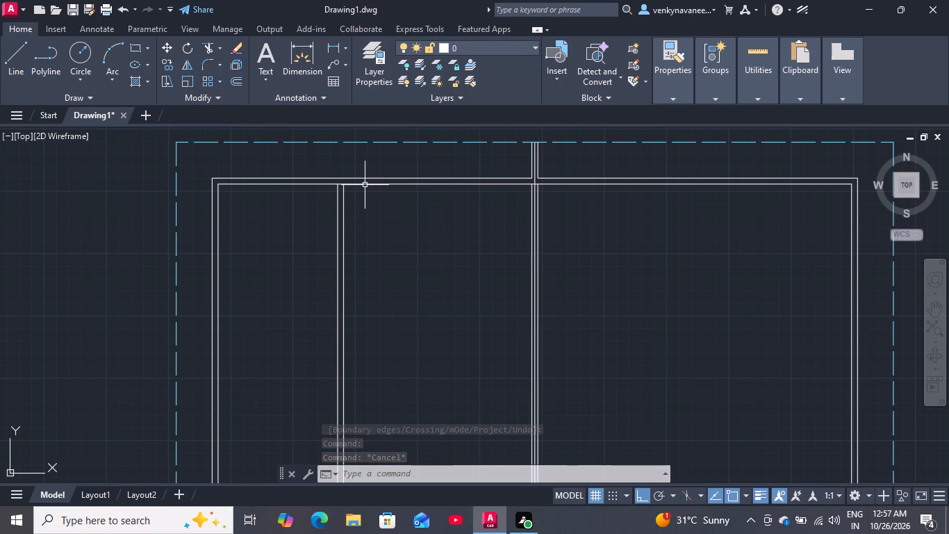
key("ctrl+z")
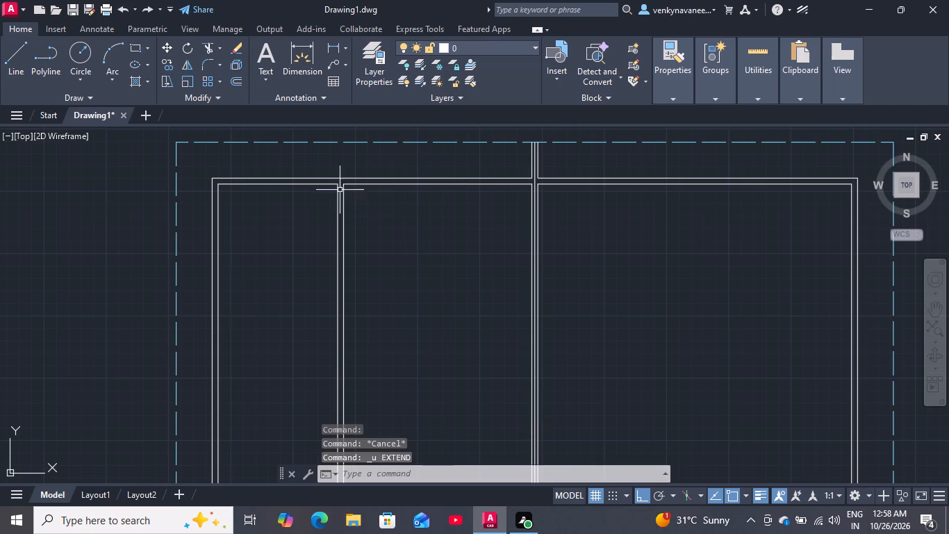
Stretch the top wall's left inner segment across the partition opening and on to the right outer wall's inner corner.
left_click(327, 183)
scroll(331, 185, "up", 4)
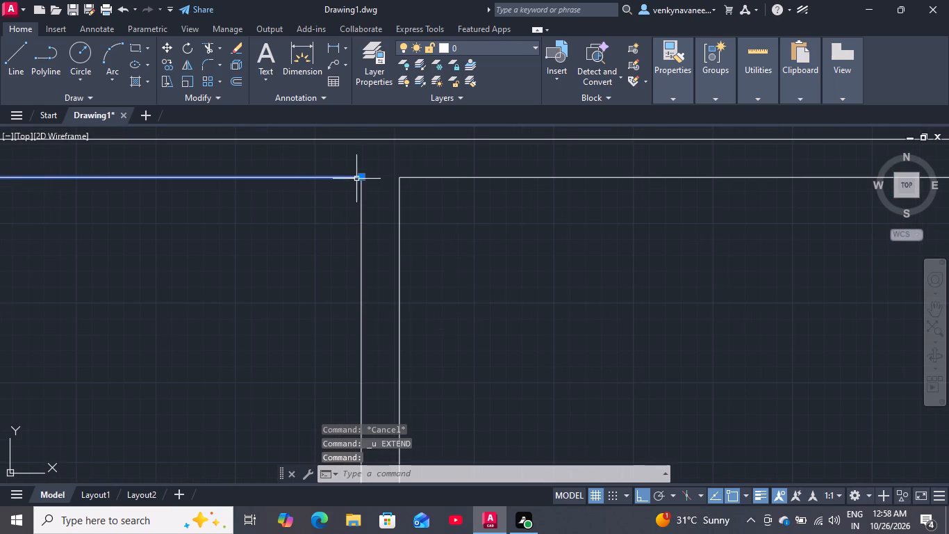
left_click(362, 177)
left_click(398, 177)
scroll(361, 198, "down", 3)
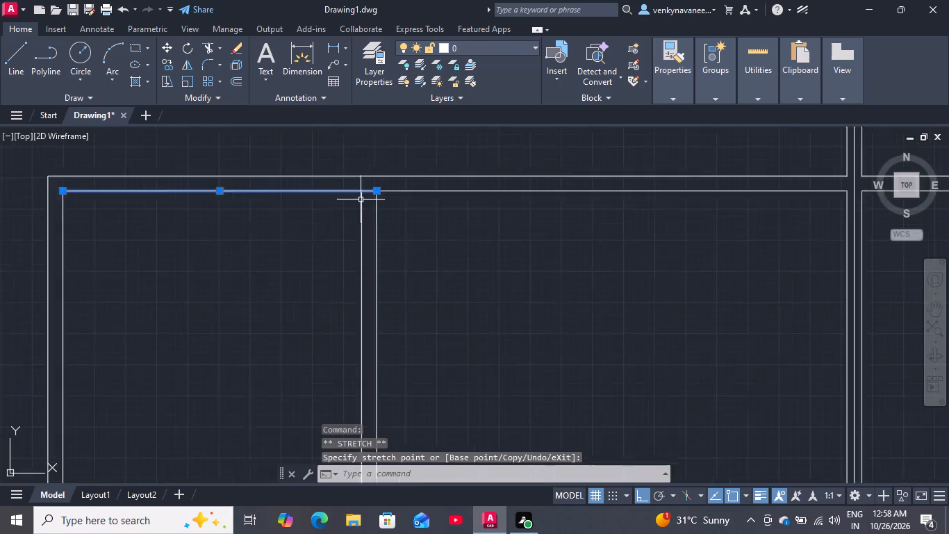
scroll(402, 191, "up", 2)
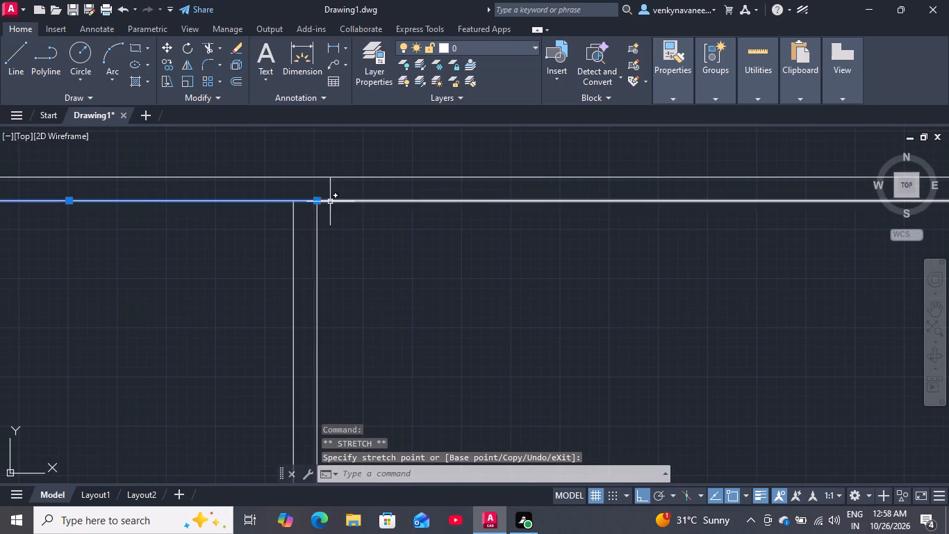
left_click(317, 203)
scroll(424, 222, "down", 3)
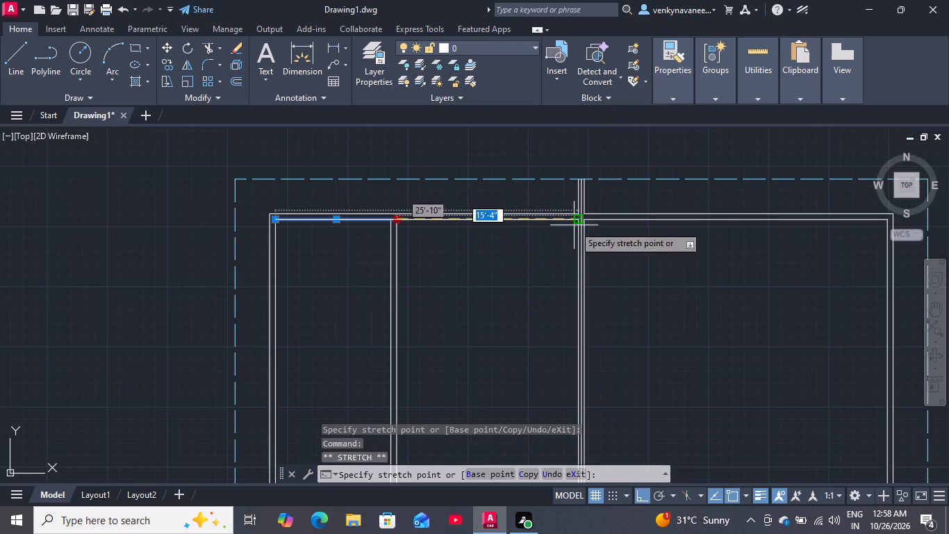
scroll(575, 225, "up", 4)
scroll(502, 225, "down", 3)
scroll(618, 231, "down", 3)
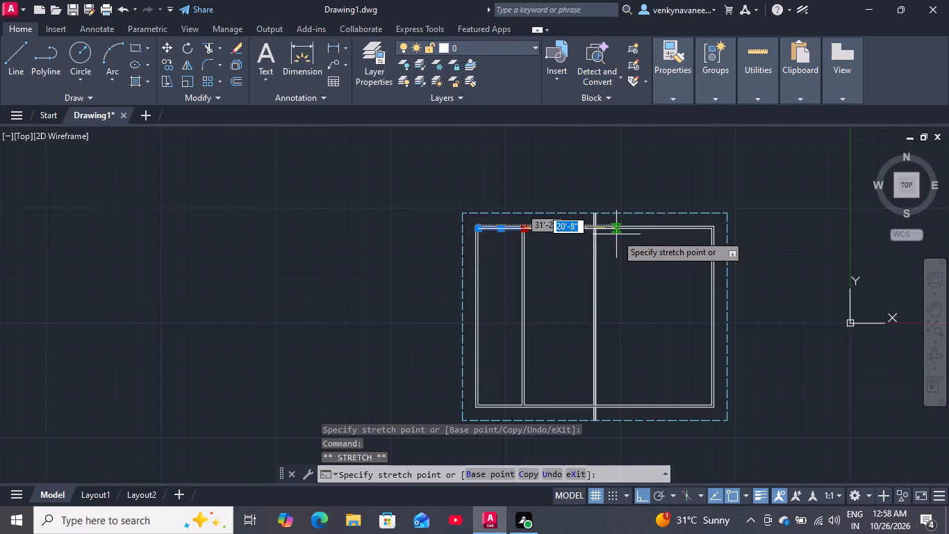
scroll(728, 232, "up", 4)
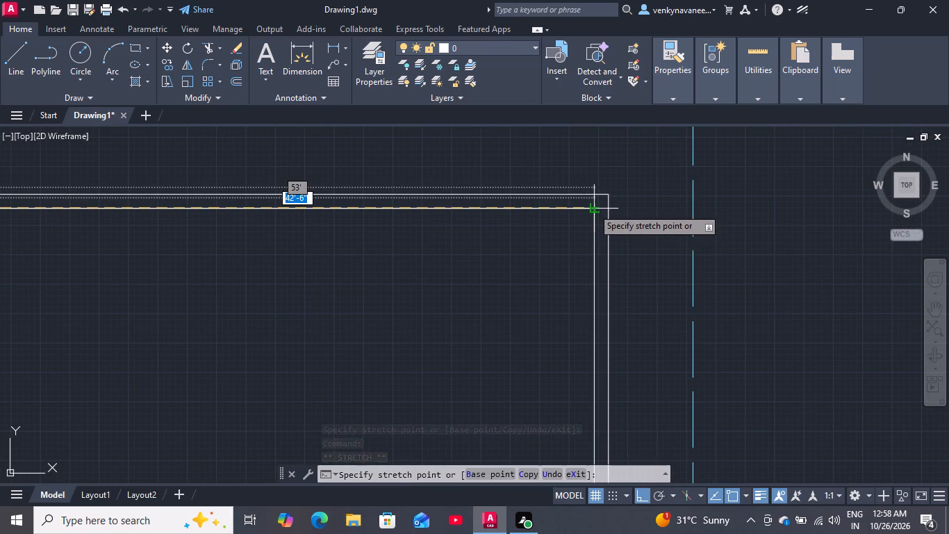
left_click(590, 210)
scroll(516, 254, "down", 4)
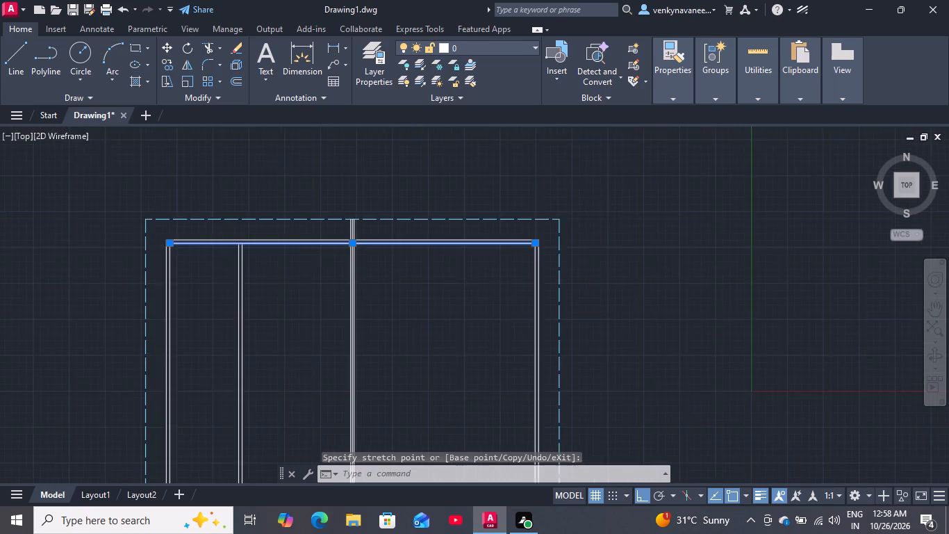
key("Escape")
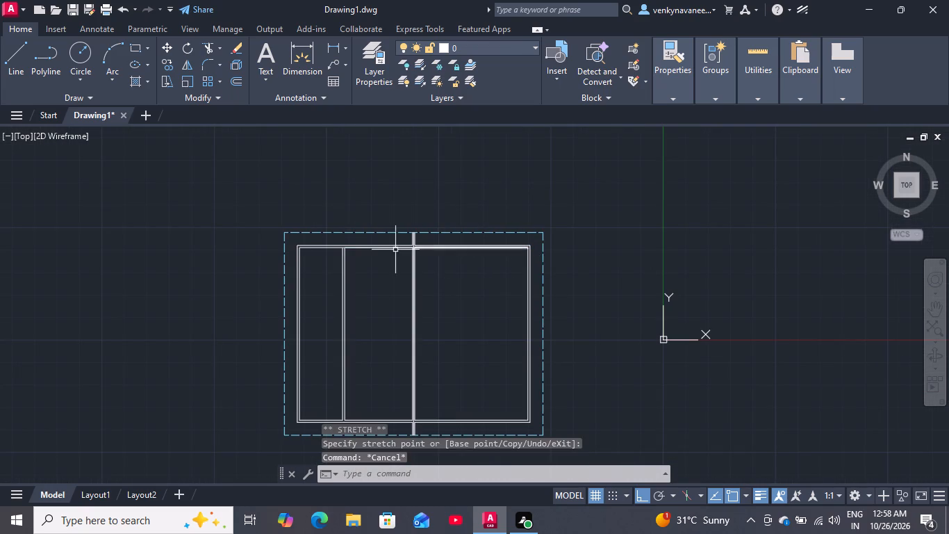
Create a horizontal partition by offsetting the top wall's inner line 8' into the plan and the resulting line 3" further inward.
scroll(390, 250, "up", 3)
left_click(392, 236)
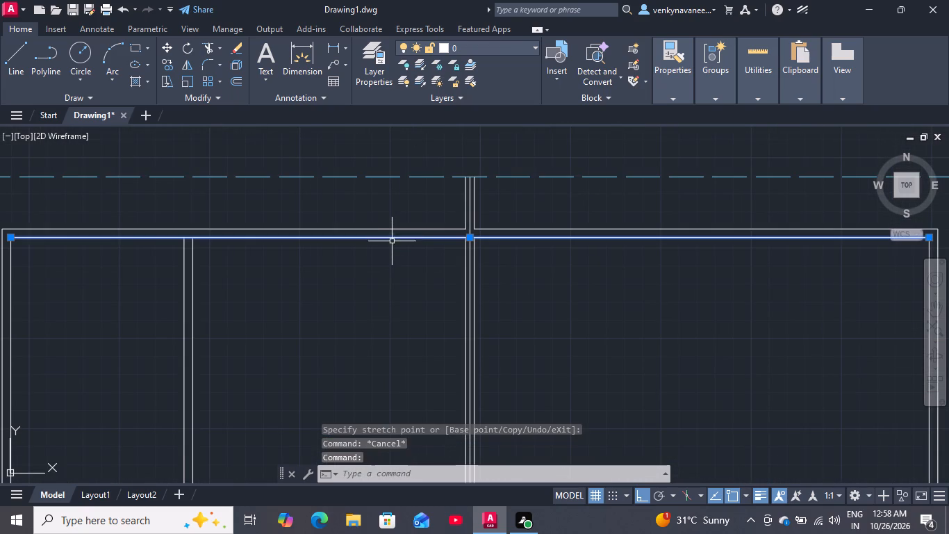
key("o")
key("Return")
key("space")
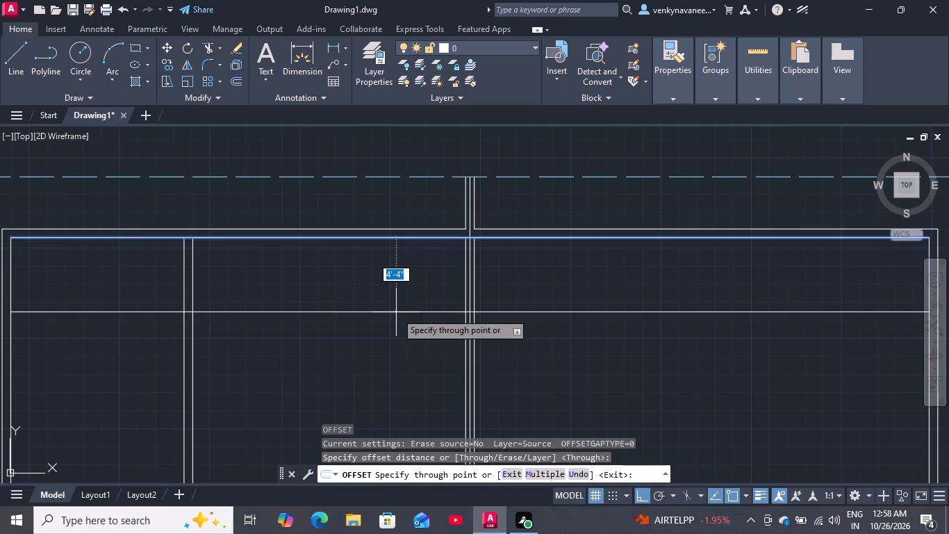
key("8")
key("apostrophe")
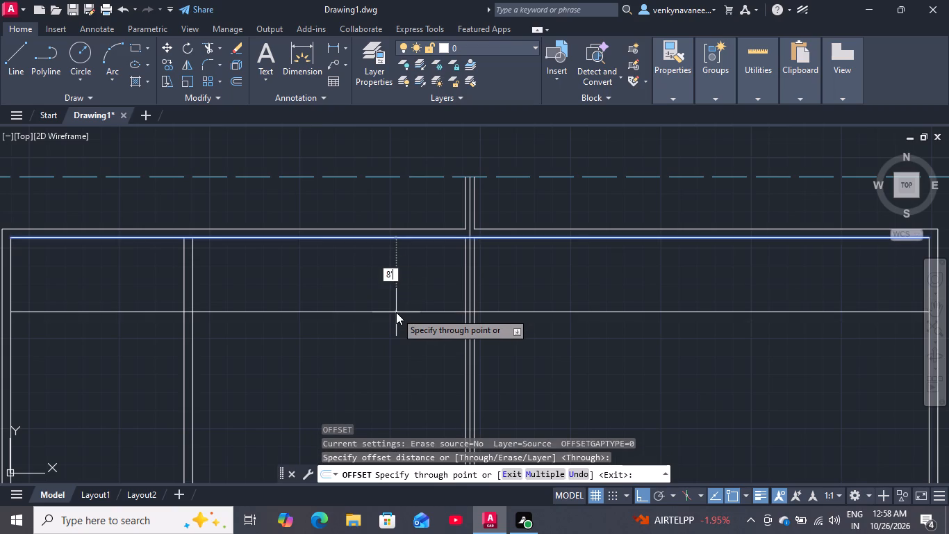
key("Return")
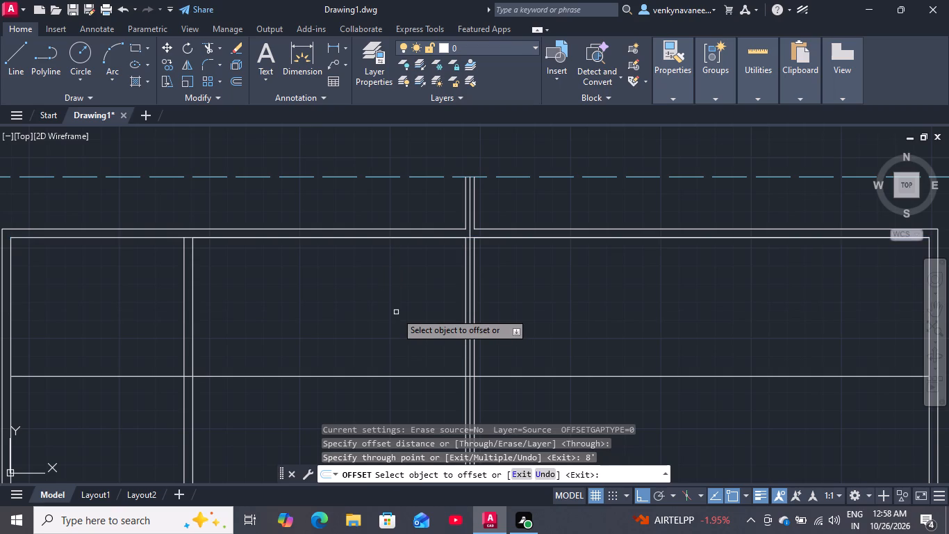
left_click(354, 375)
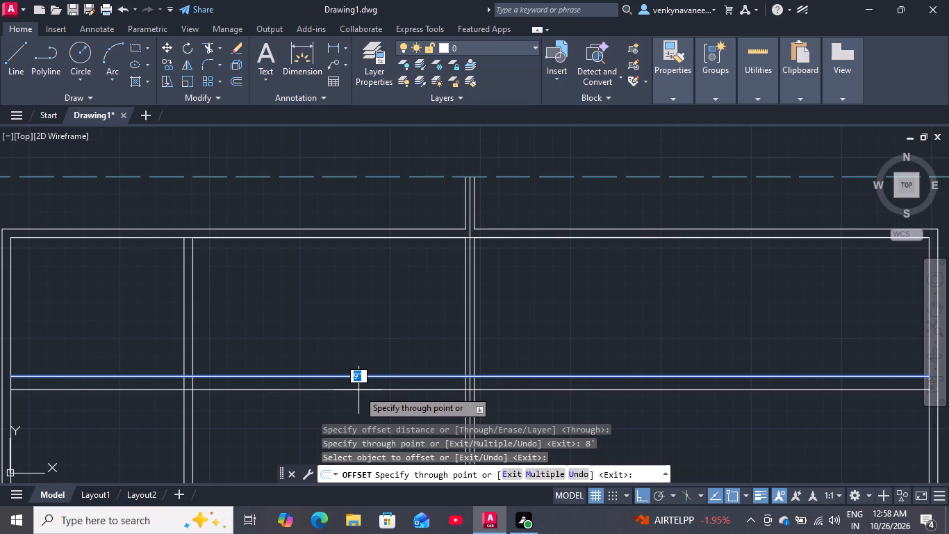
key("3")
key("shift+quotedbl")
key("Return")
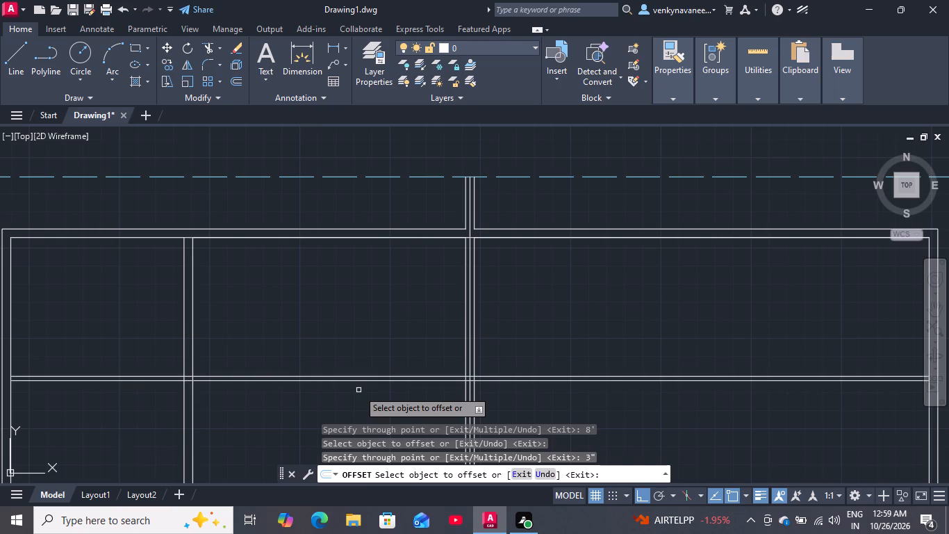
scroll(340, 289, "down", 3)
scroll(340, 330, "up", 1)
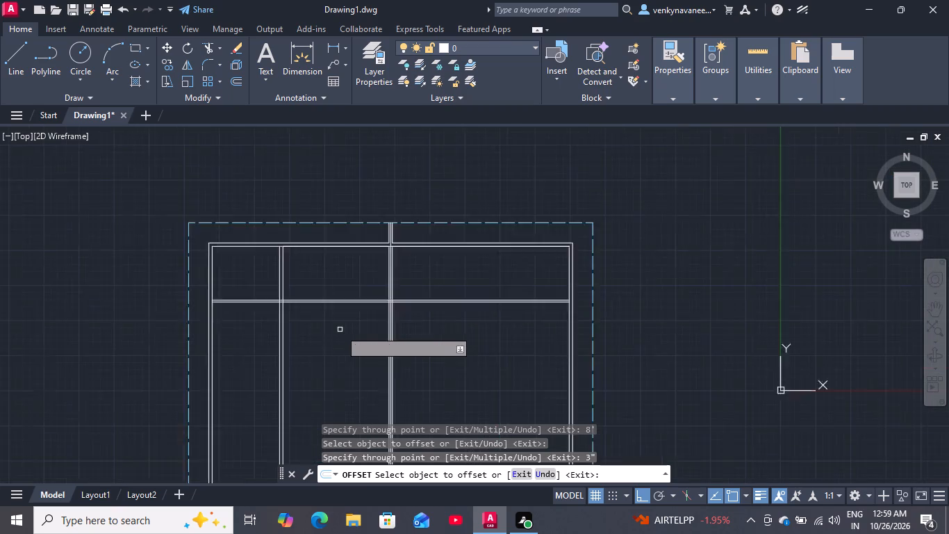
Create a second horizontal partition by offsetting the first one's lower line 10' downward and the resulting line 3" further down.
scroll(340, 330, "up", 3)
left_click(309, 277)
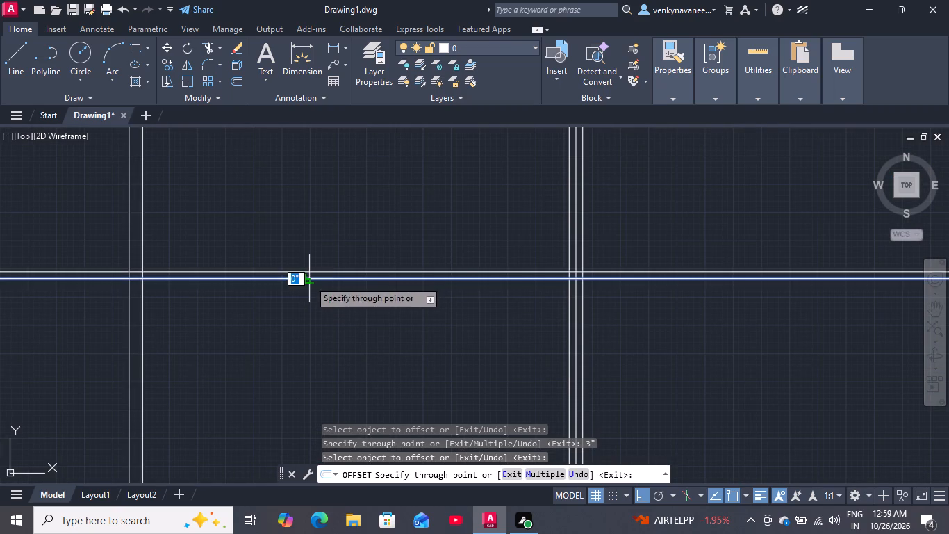
type("10")
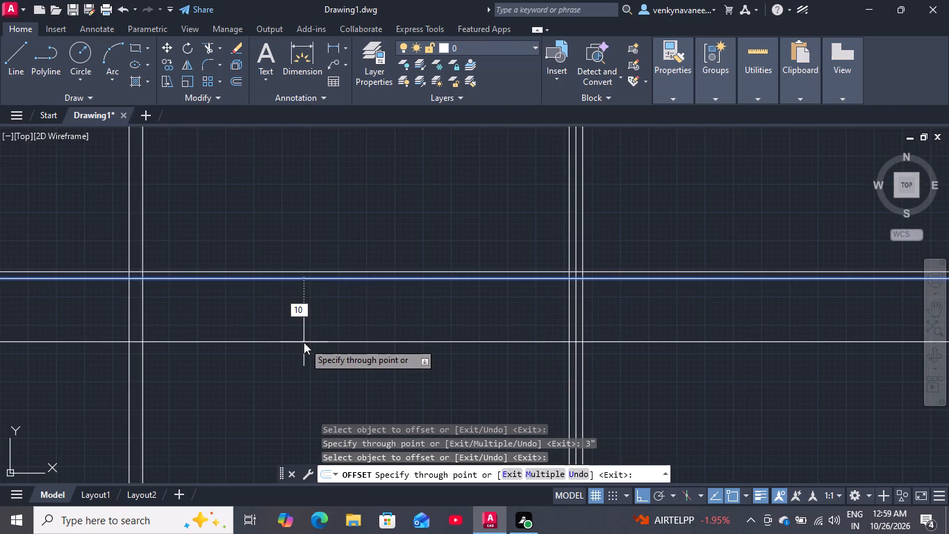
key("shift+quotedbl")
key("BackSpace")
key("apostrophe")
key("Return")
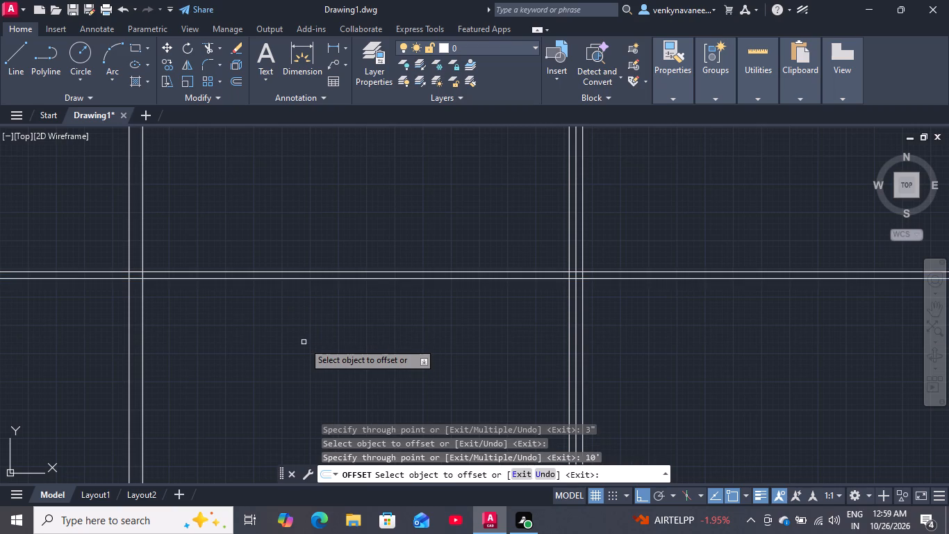
scroll(325, 300, "down", 2)
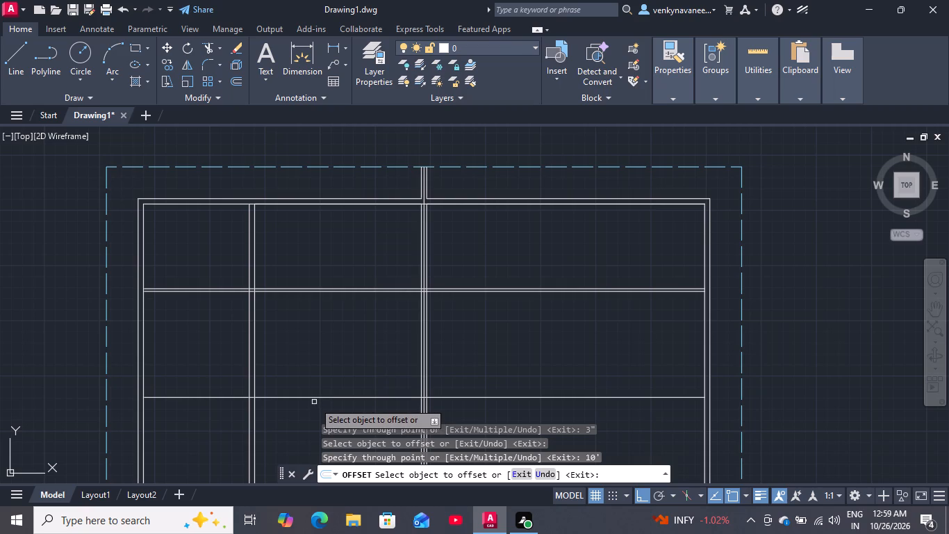
left_click(317, 398)
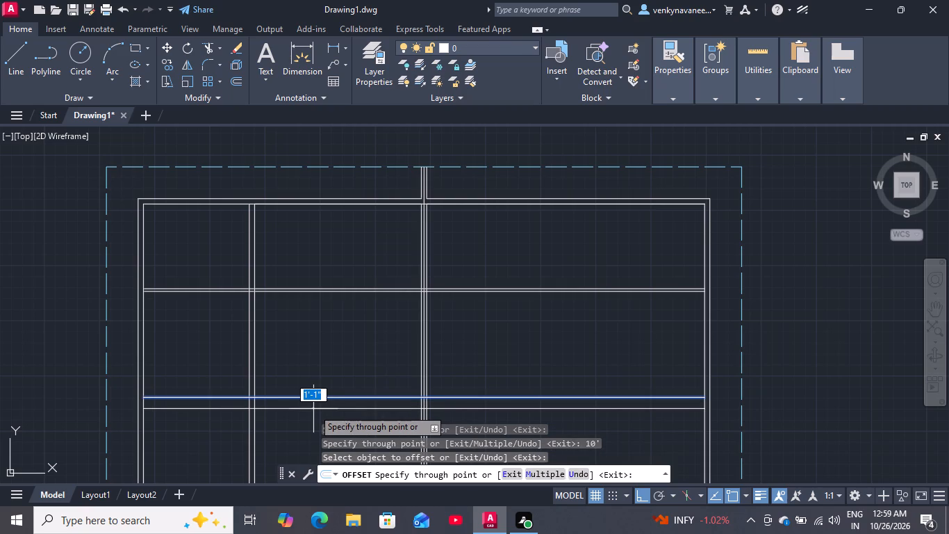
type("3\"")
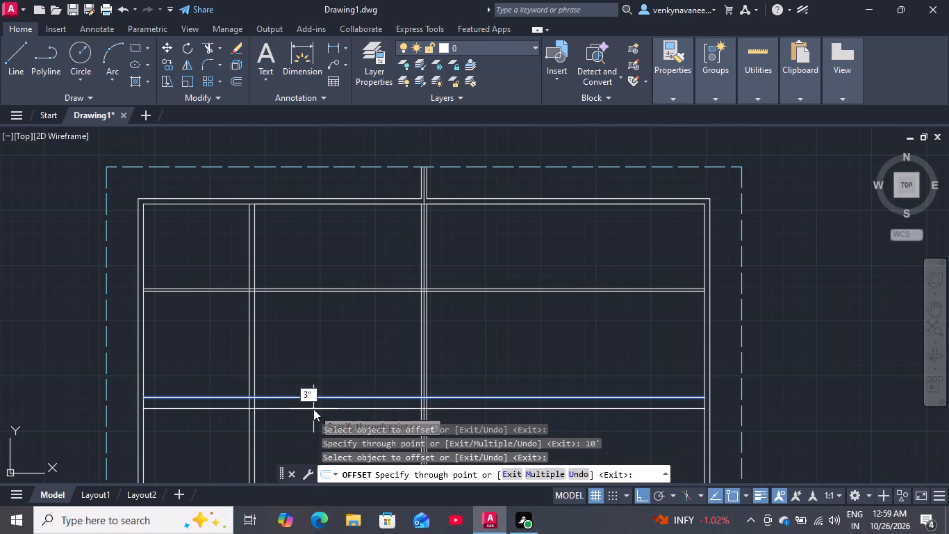
key("Return")
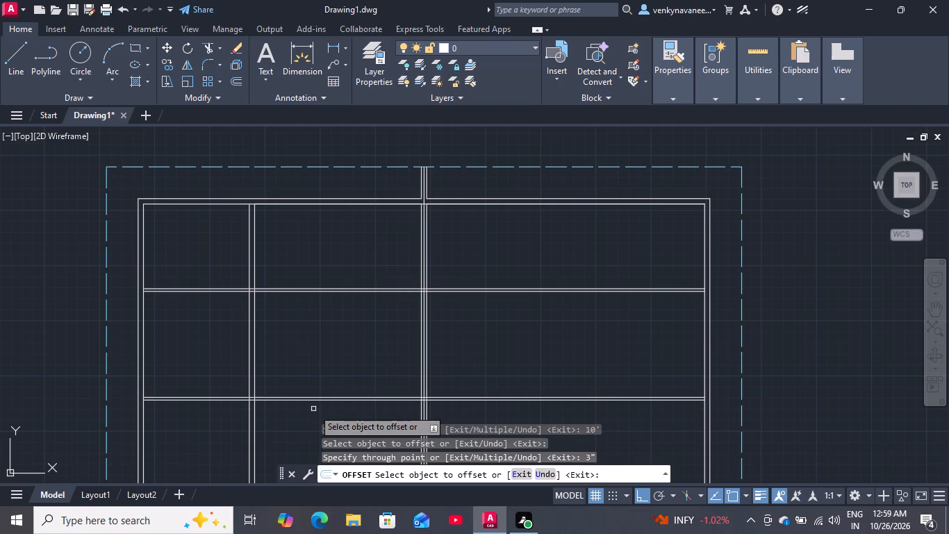
Create a third horizontal partition by offsetting the second one's lower line 10' downward and the resulting line 3" further down.
scroll(335, 328, "down", 3)
scroll(338, 367, "up", 2)
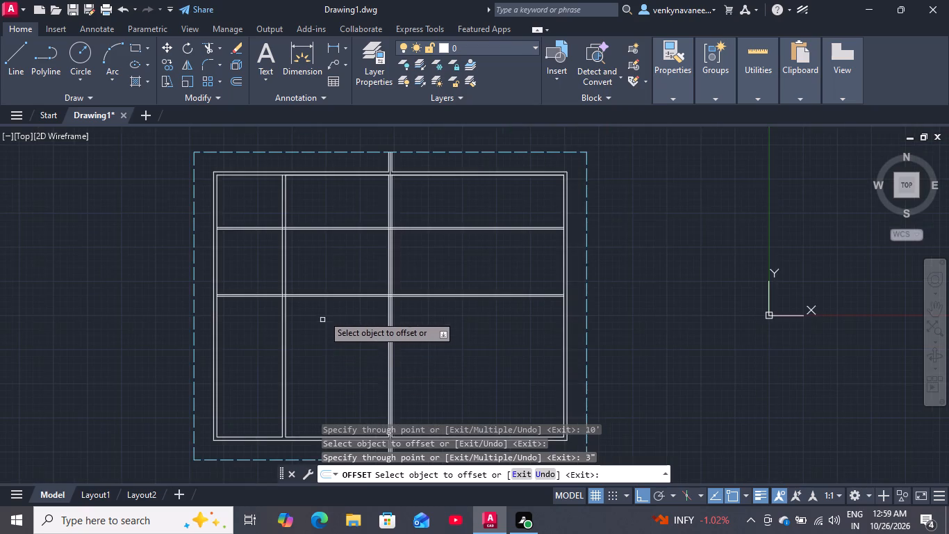
scroll(323, 306, "up", 4)
left_click(331, 248)
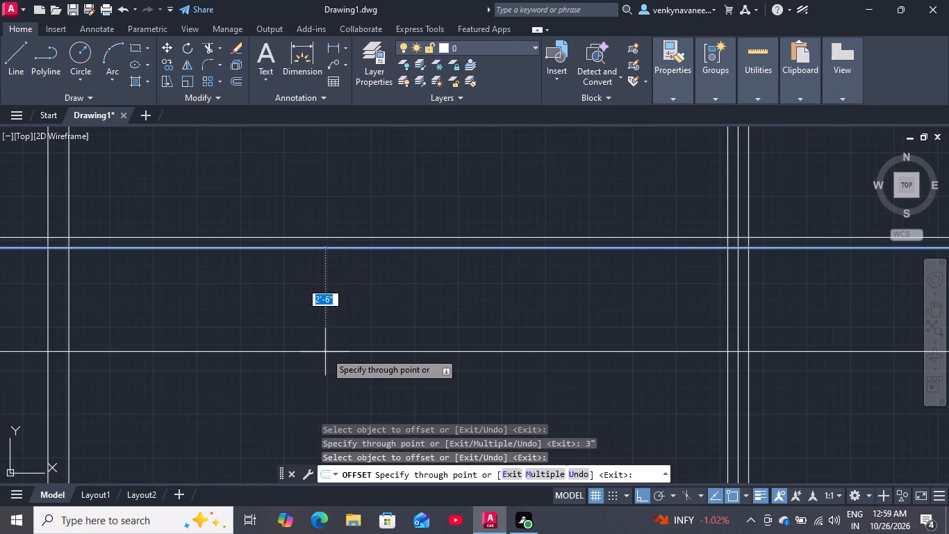
type("10")
key("apostrophe")
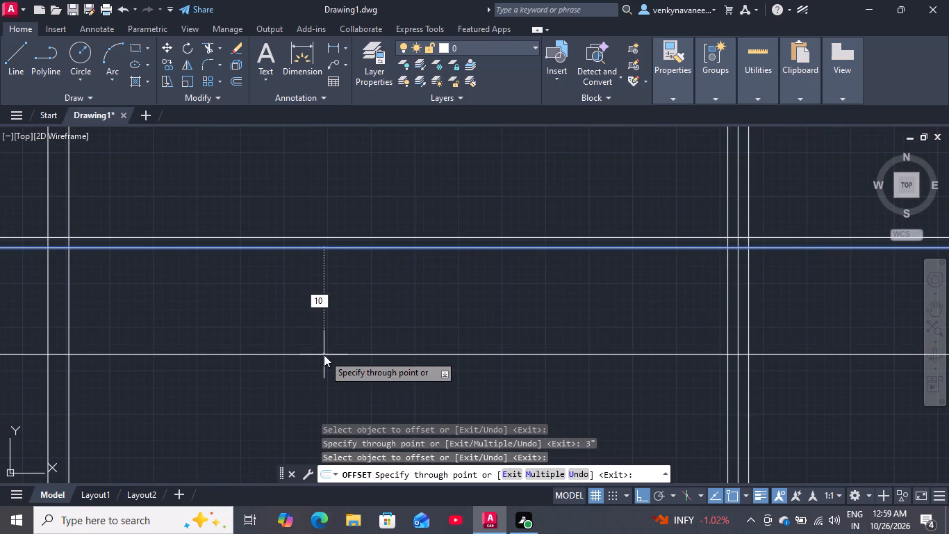
key("Return")
scroll(337, 280, "down", 5)
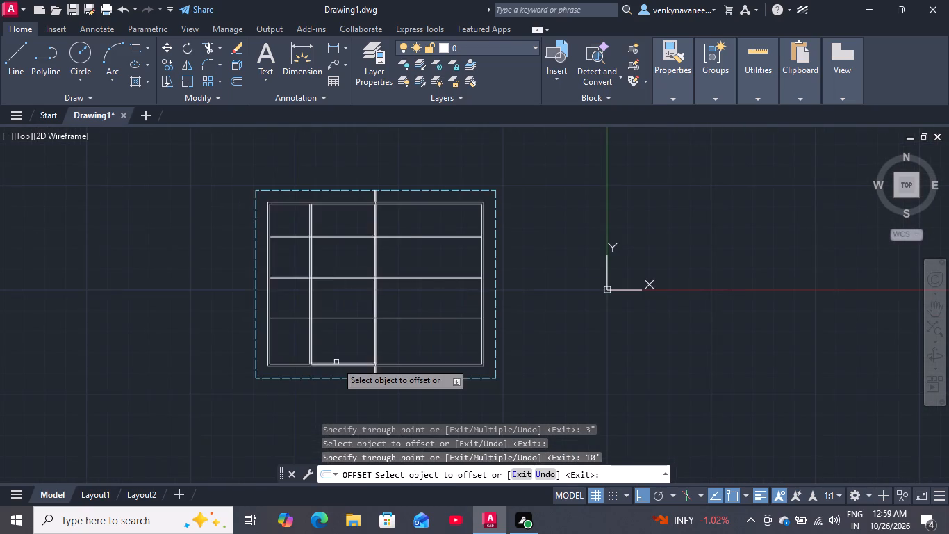
scroll(336, 352, "up", 2)
left_click(341, 268)
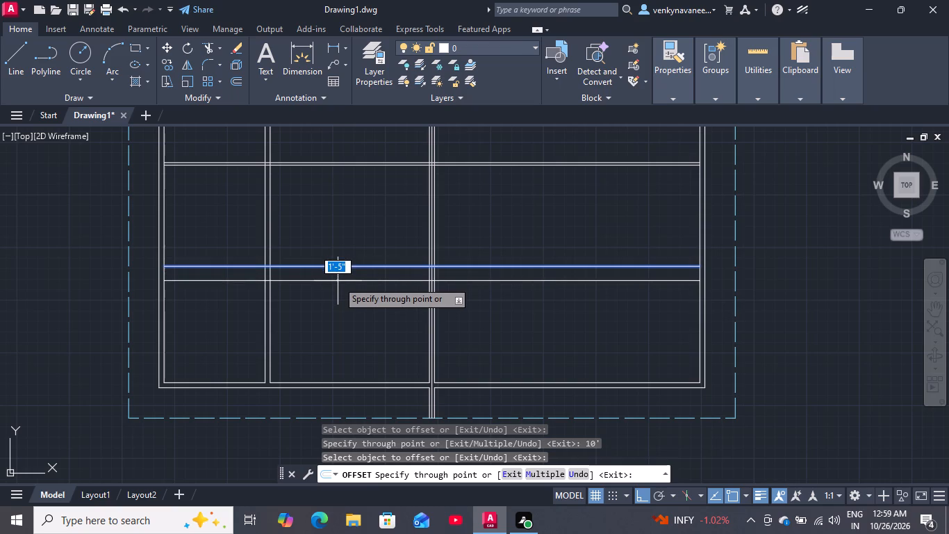
key("3")
key("apostrophe")
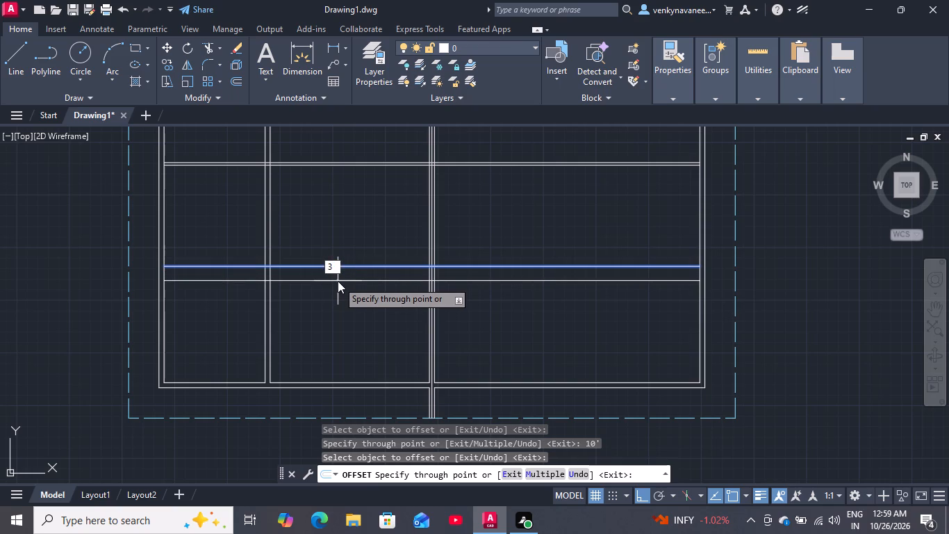
key("BackSpace")
key("shift+quotedbl")
key("Return")
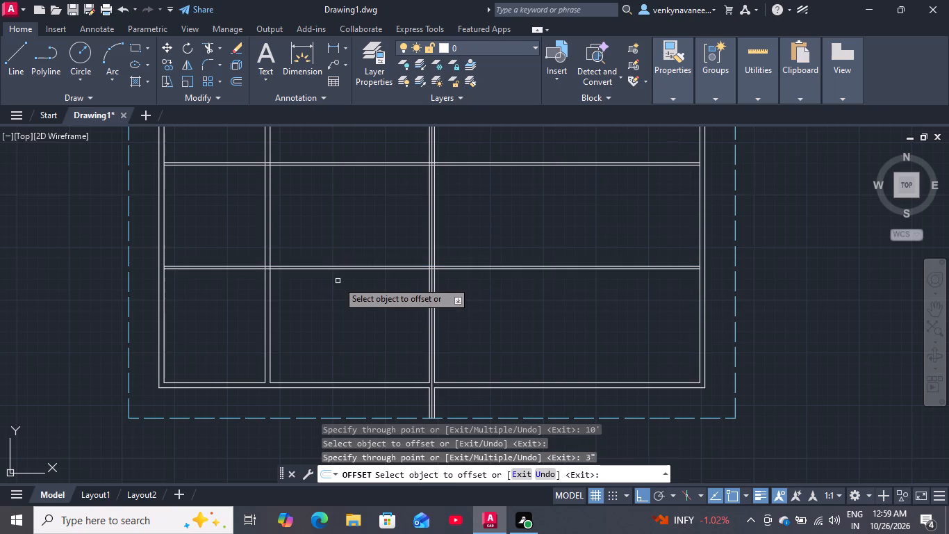
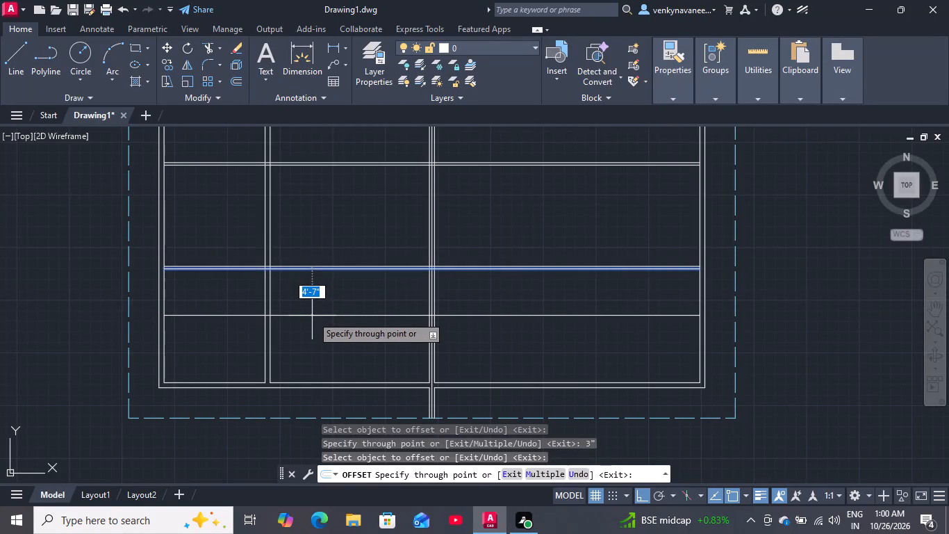
Create a fourth horizontal wall by offsetting the third partition's lower line 37.5" downward and the resulting line 6" further down.
type("35")
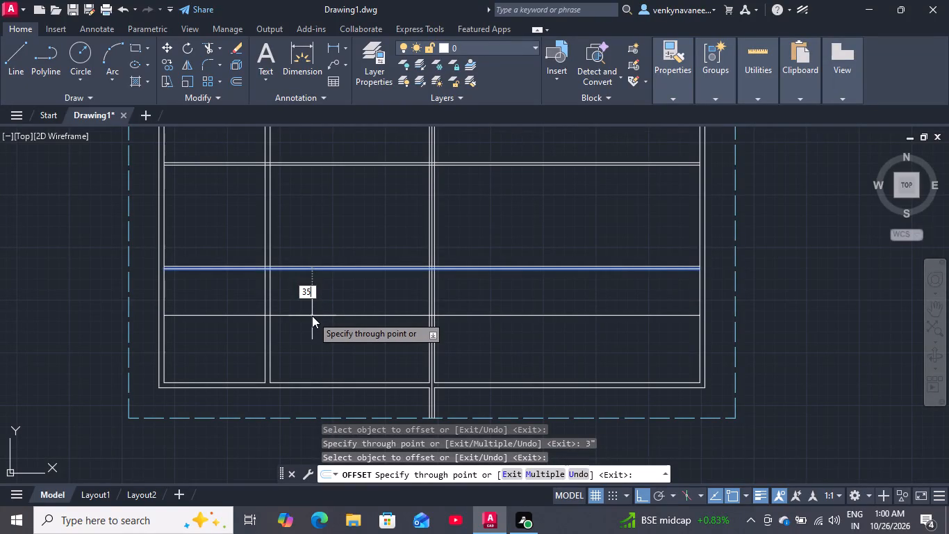
key("BackSpace")
type("7.5\"")
key("Return")
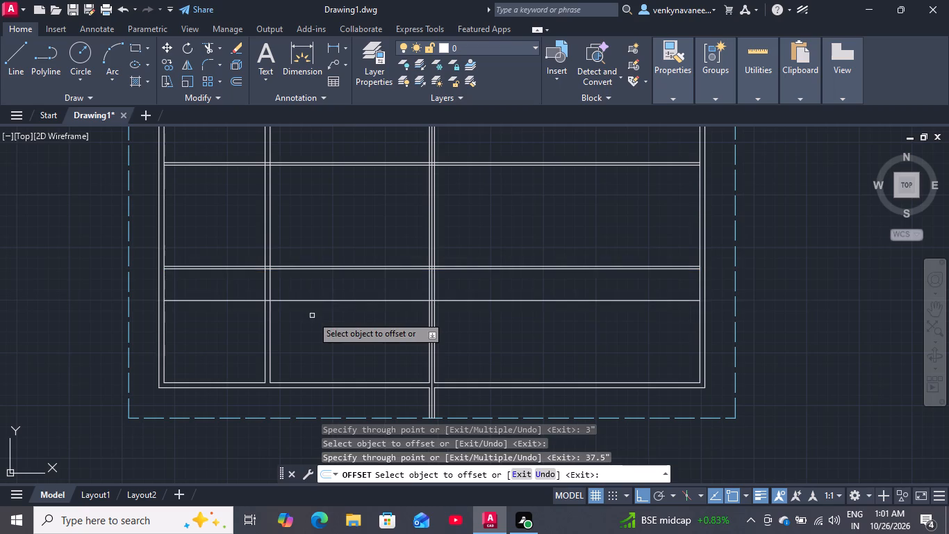
left_click(306, 300)
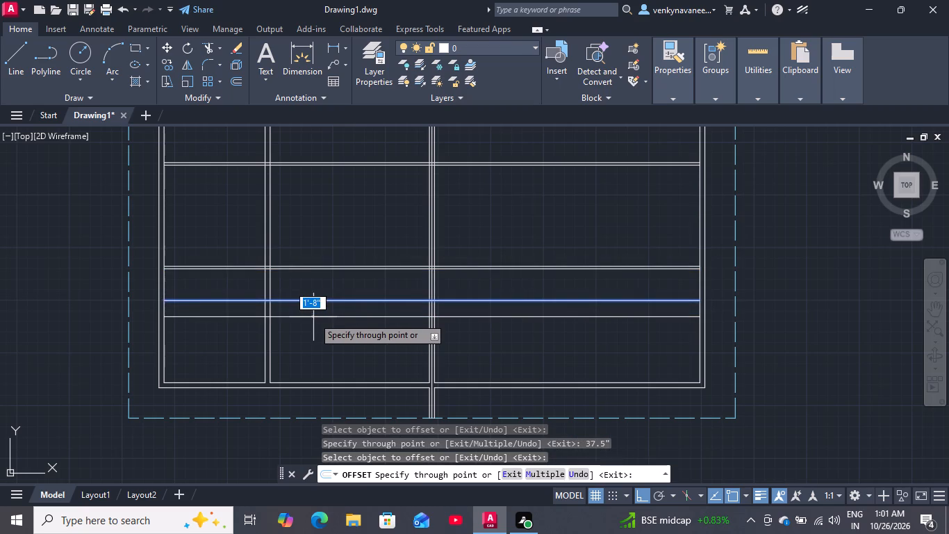
key("6")
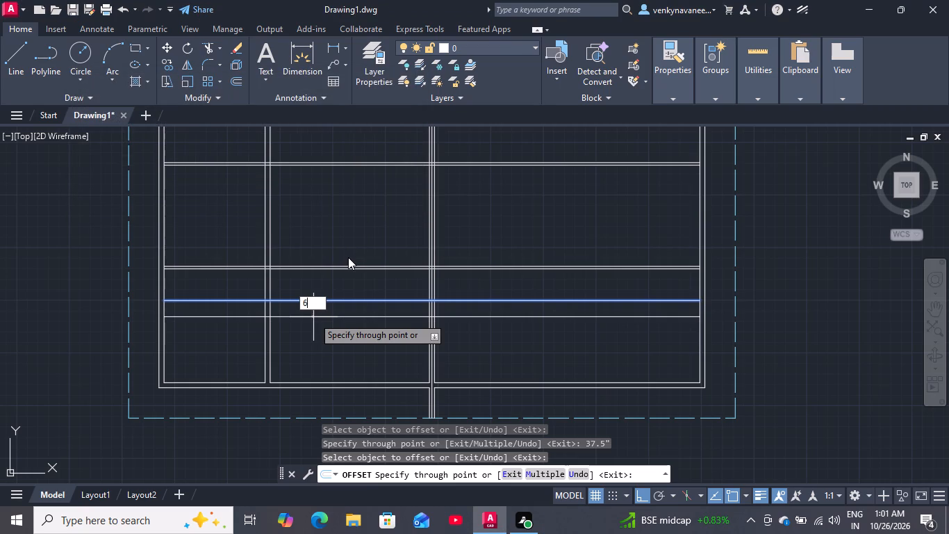
key("shift+quotedbl")
key("Return")
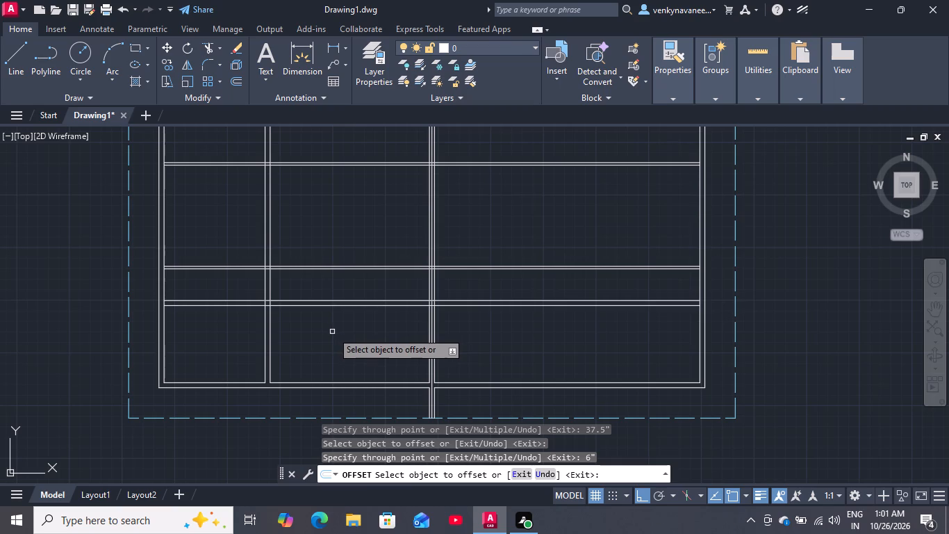
key("v")
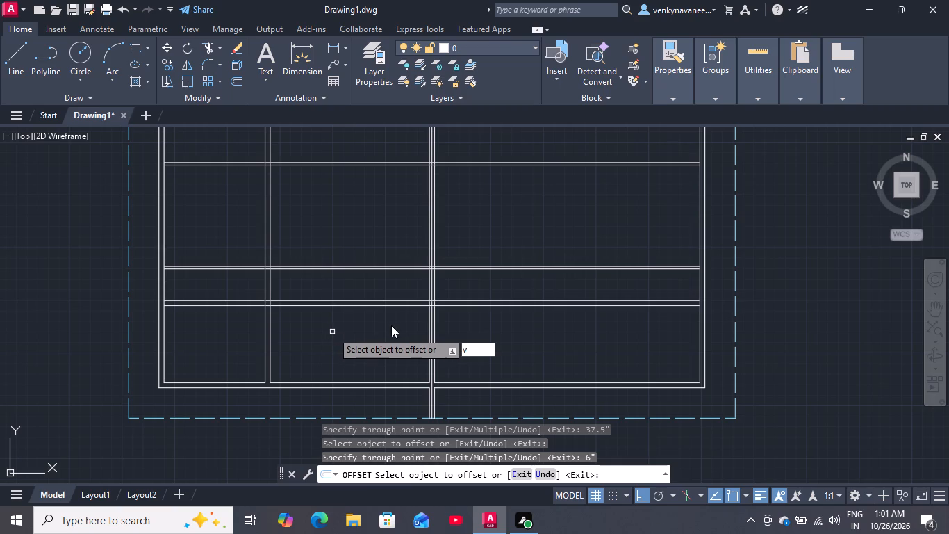
key("Escape")
Erase the centre line running between the two faces of the central vertical wall.
scroll(429, 351, "up", 4)
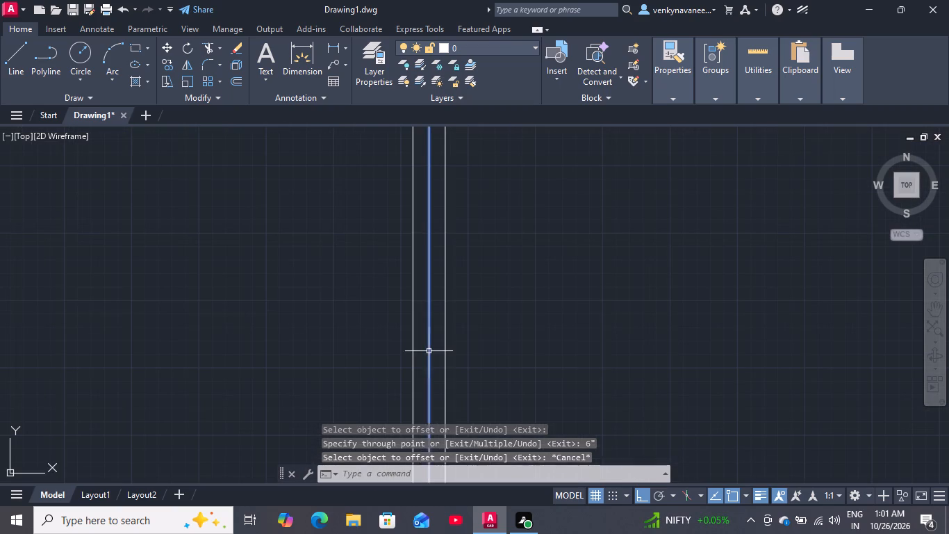
left_click(429, 351)
key("Delete")
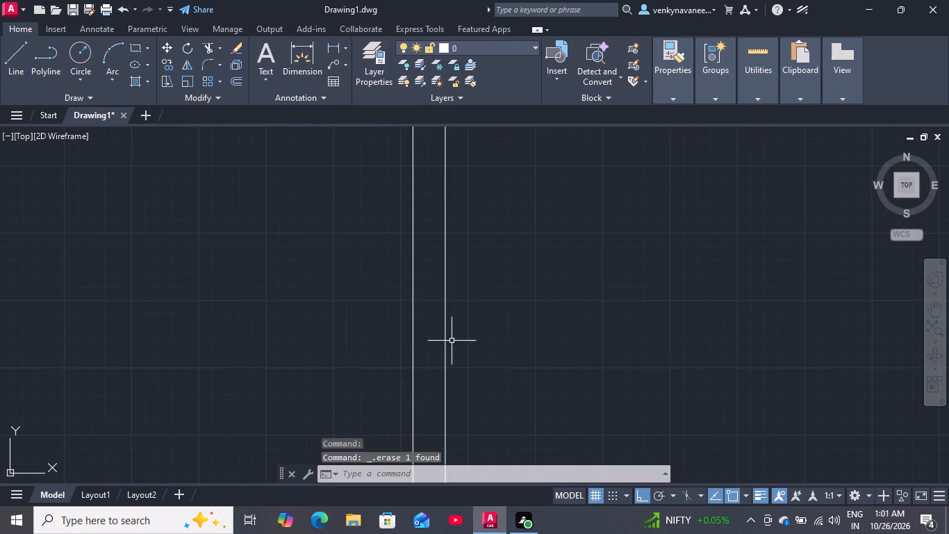
Erase the long inner line of the top wall that starts at the left outer wall's inner corner.
scroll(454, 371, "down", 6)
scroll(409, 232, "up", 4)
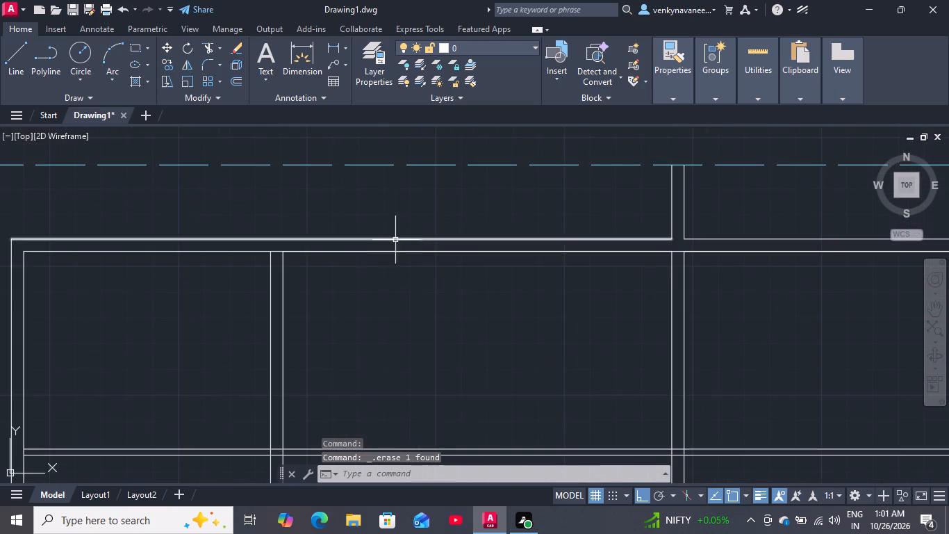
left_click(339, 252)
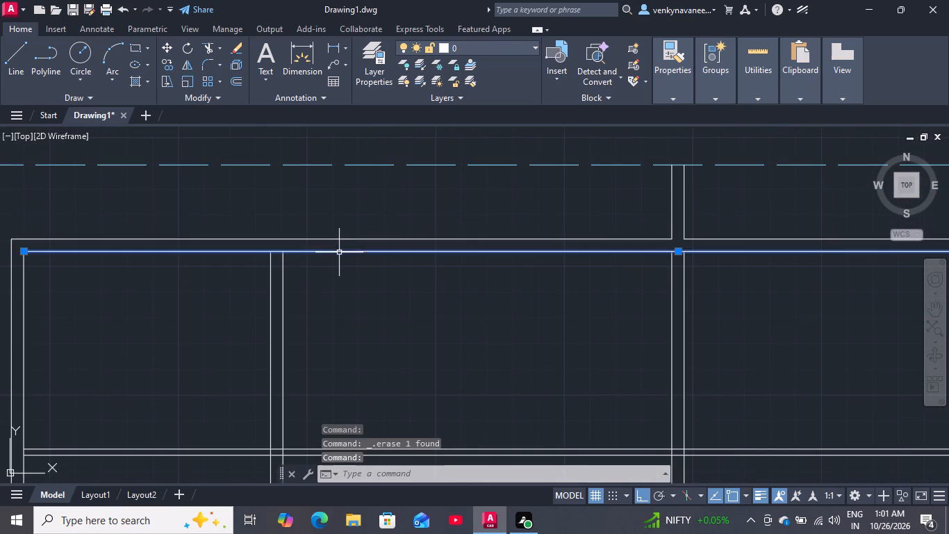
key("Delete")
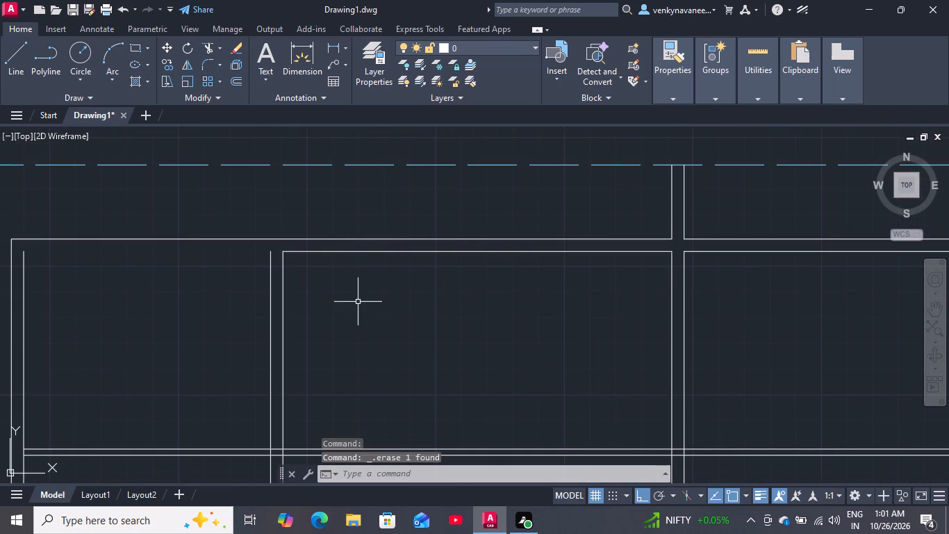
Draw the top wall's inner line from the left outer wall's inner corner to the left face of the left vertical partition.
key("l")
key("Return")
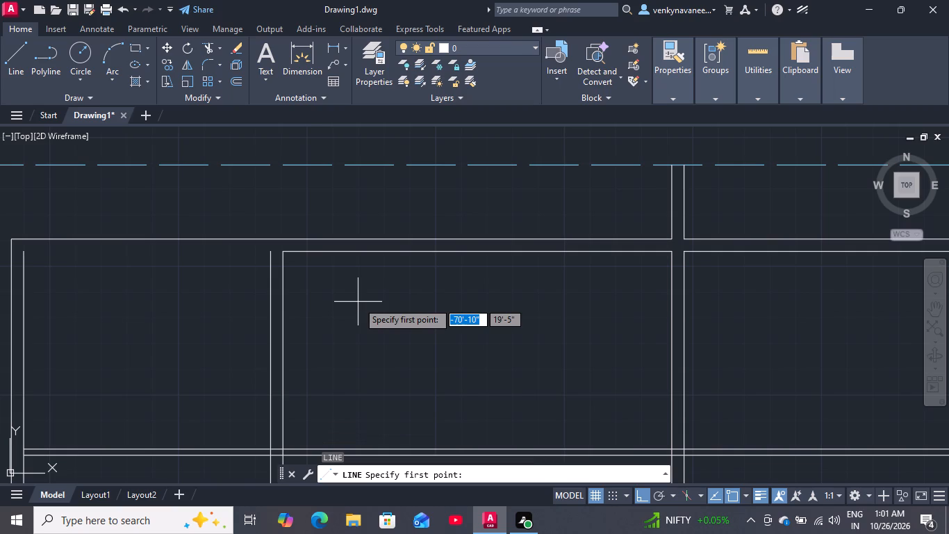
left_click(23, 252)
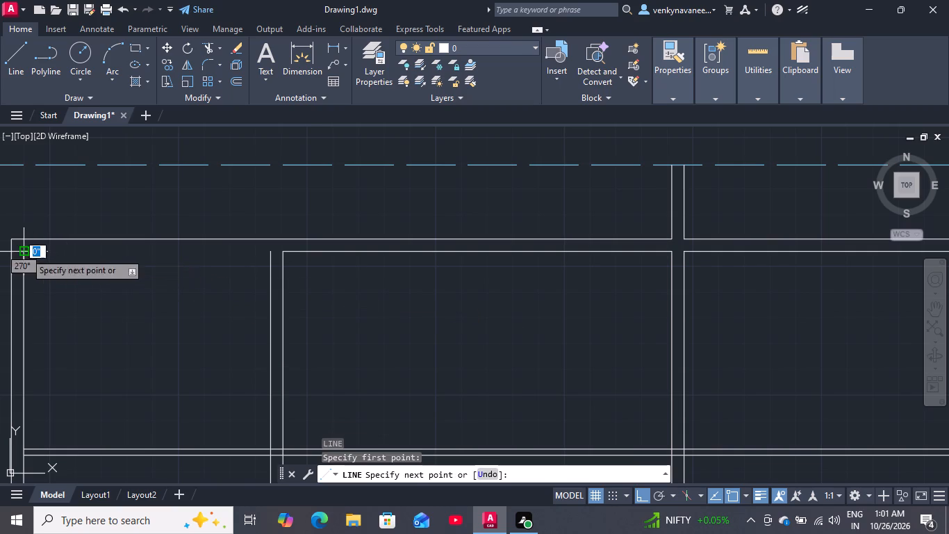
left_click(268, 251)
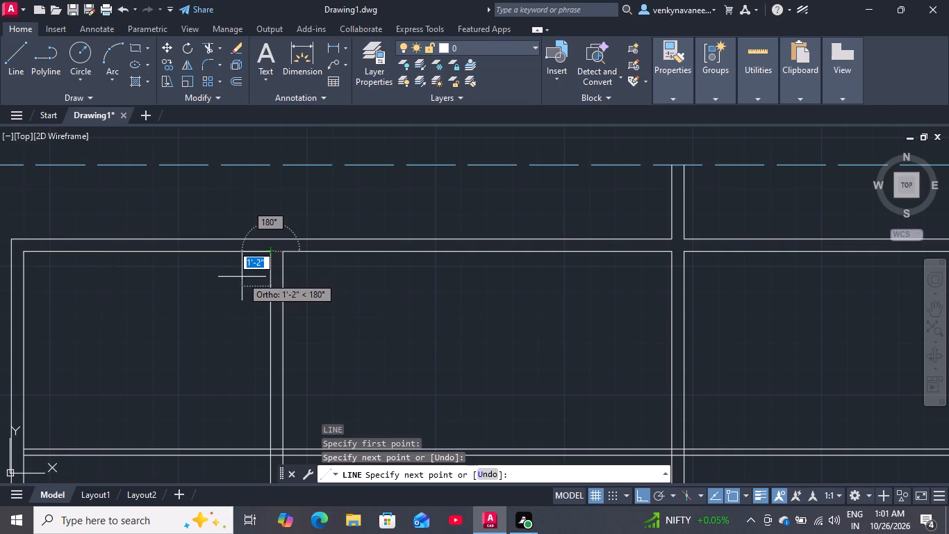
key("space")
Trim the crossing lines where the left vertical partition meets the first horizontal partition, leaving an open junction.
scroll(270, 245, "down", 3)
scroll(258, 309, "up", 3)
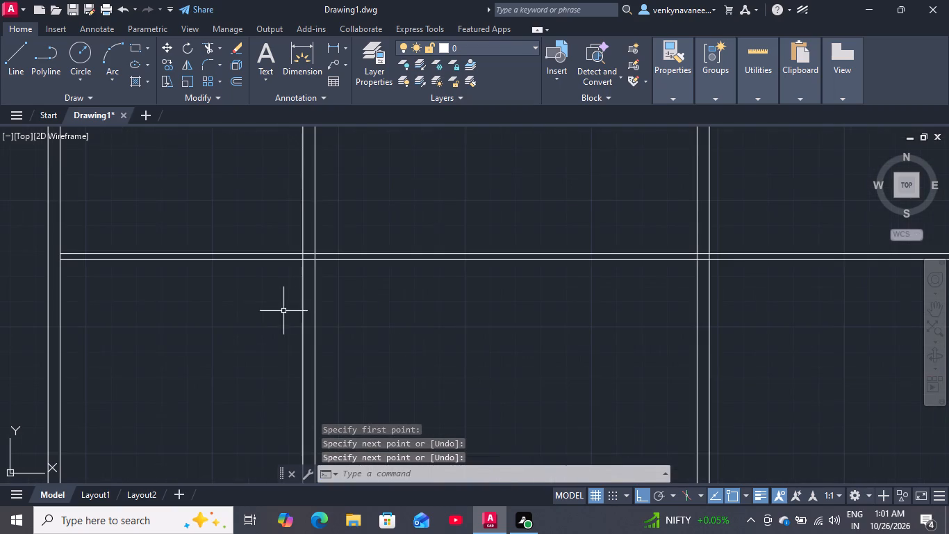
type("tr")
key("Return")
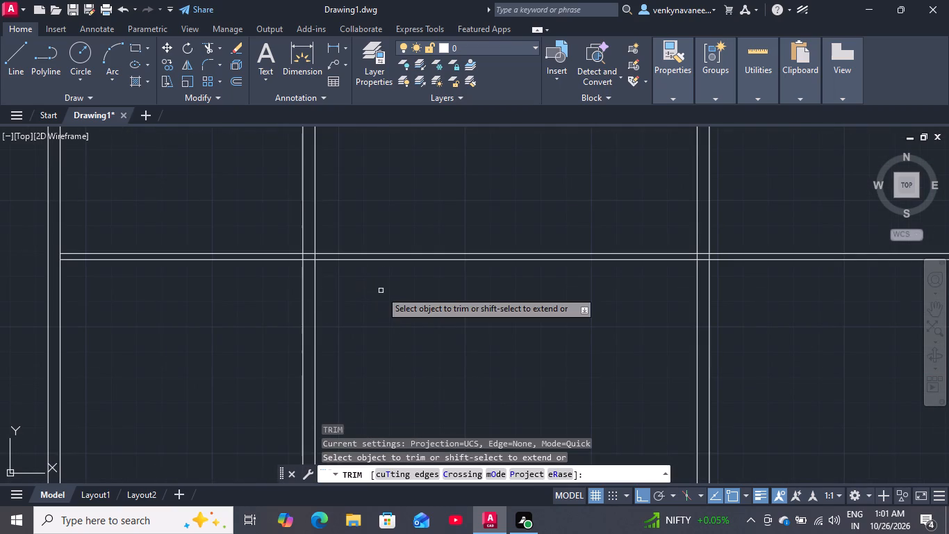
scroll(306, 243, "up", 4)
left_click_drag(314, 276, 289, 381)
left_click_drag(360, 323, 233, 325)
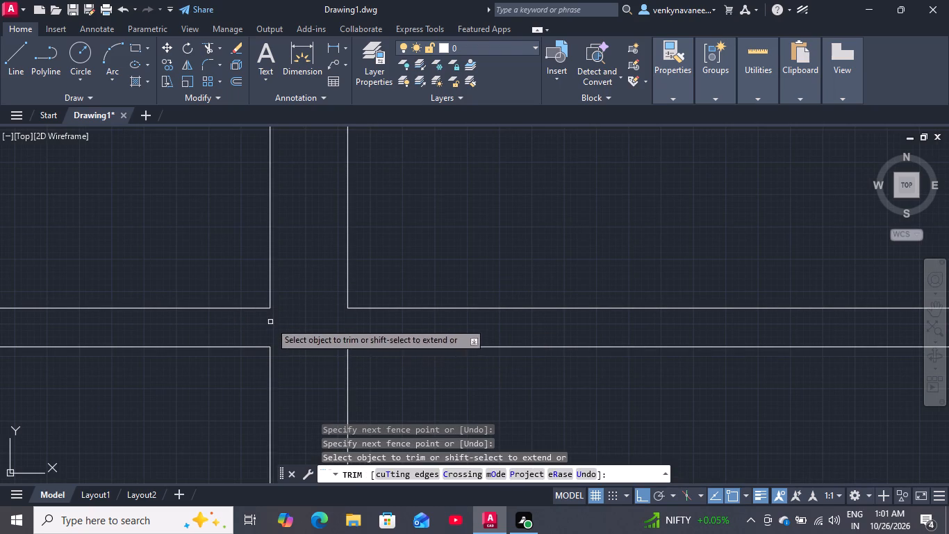
key("space")
Measure the top-left room's area and check the side dimensions of the other rooms in the left half.
scroll(304, 343, "down", 5)
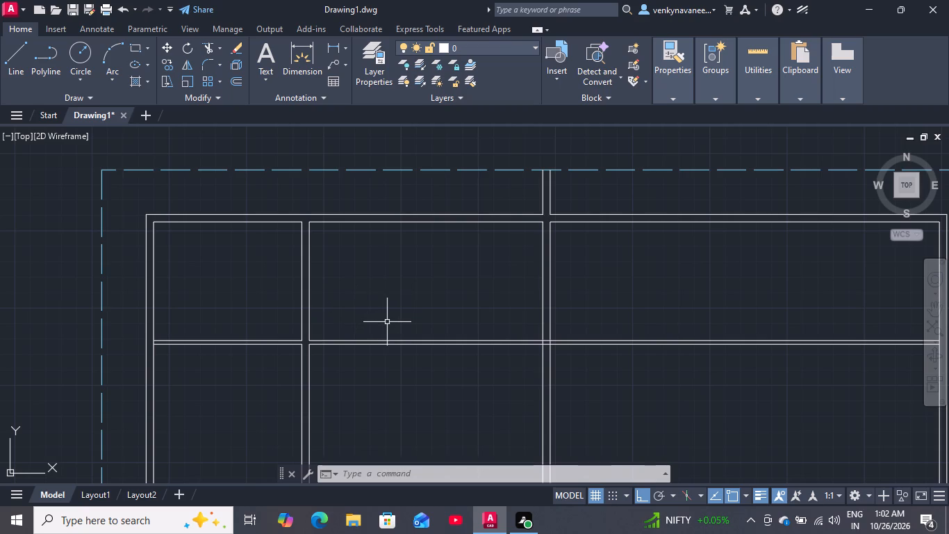
key("m")
type("ea")
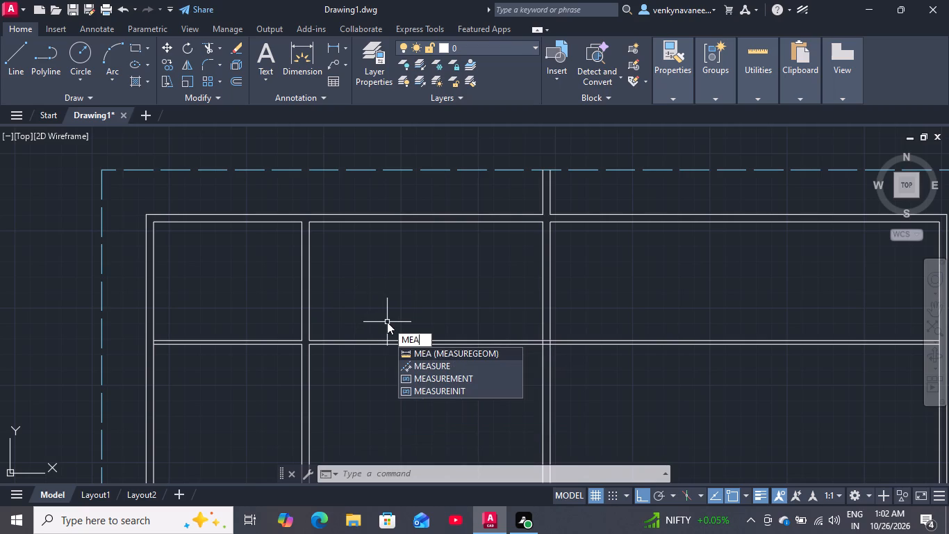
key("Return")
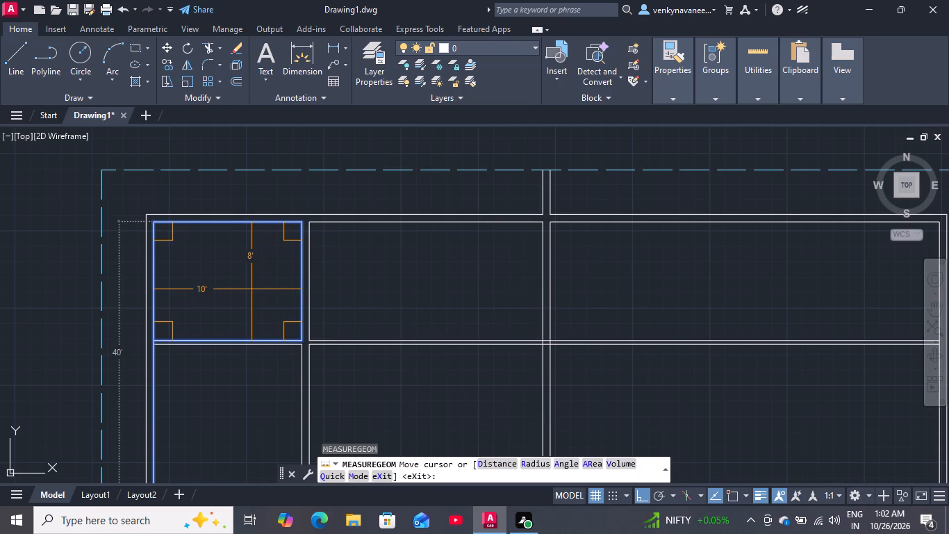
left_click(242, 274)
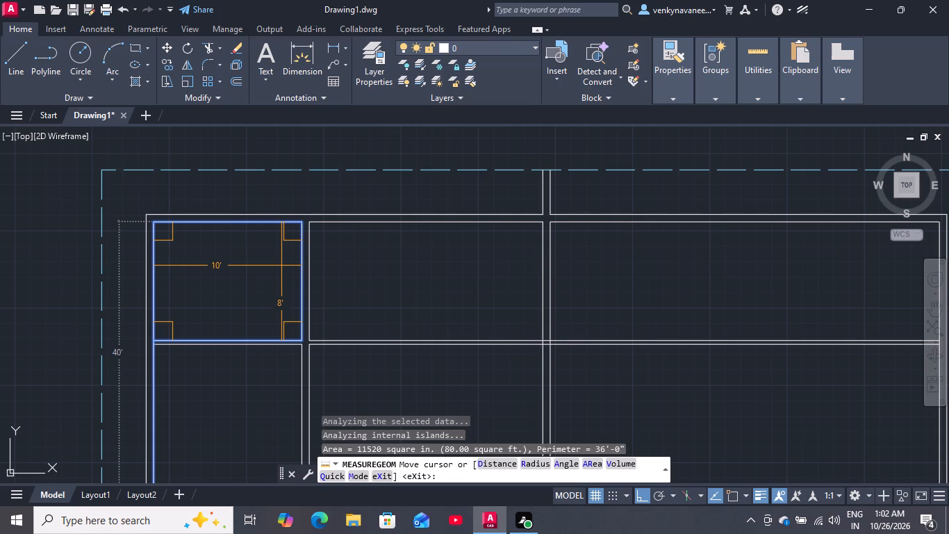
scroll(285, 254, "down", 2)
scroll(280, 316, "up", 3)
scroll(281, 311, "down", 3)
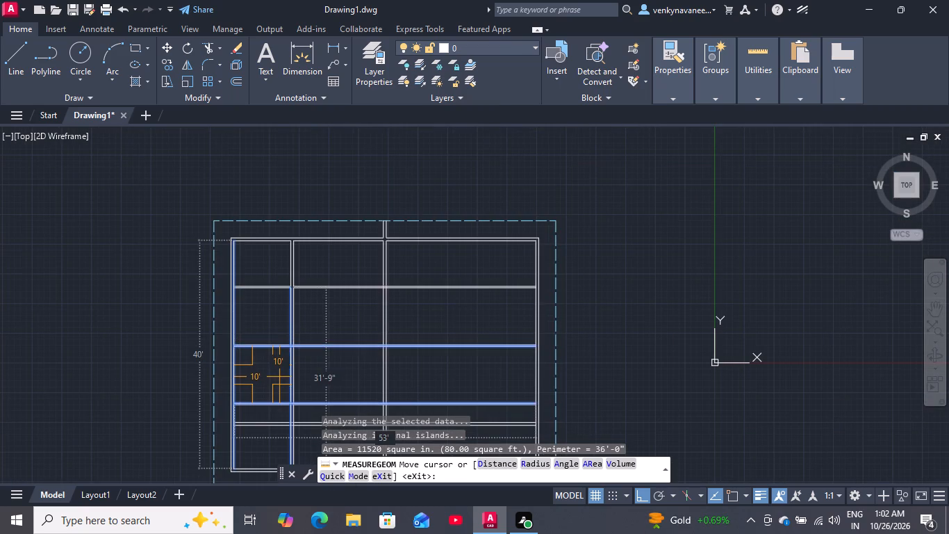
scroll(278, 427, "up", 2)
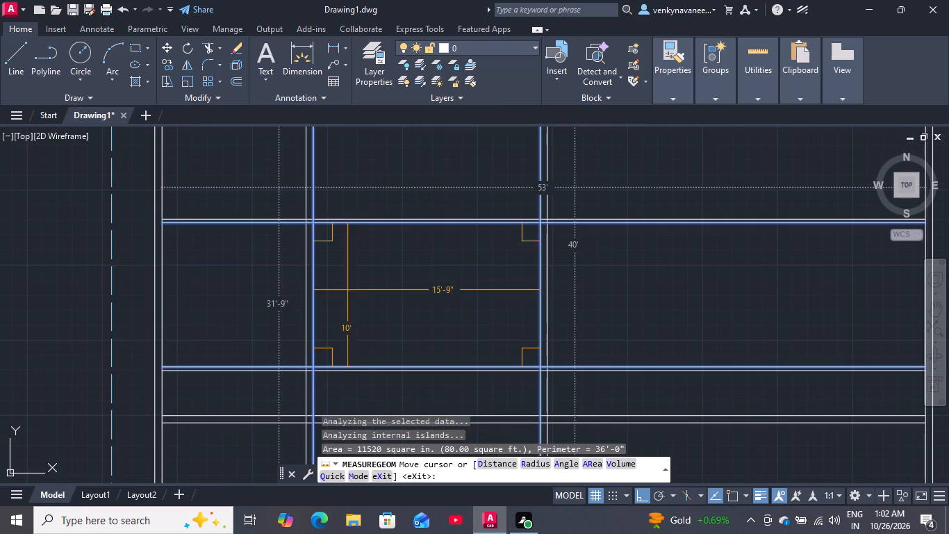
key("space")
Trim the crossing lines where the left vertical partition meets the second horizontal partition, leaving an open junction.
scroll(335, 316, "down", 2)
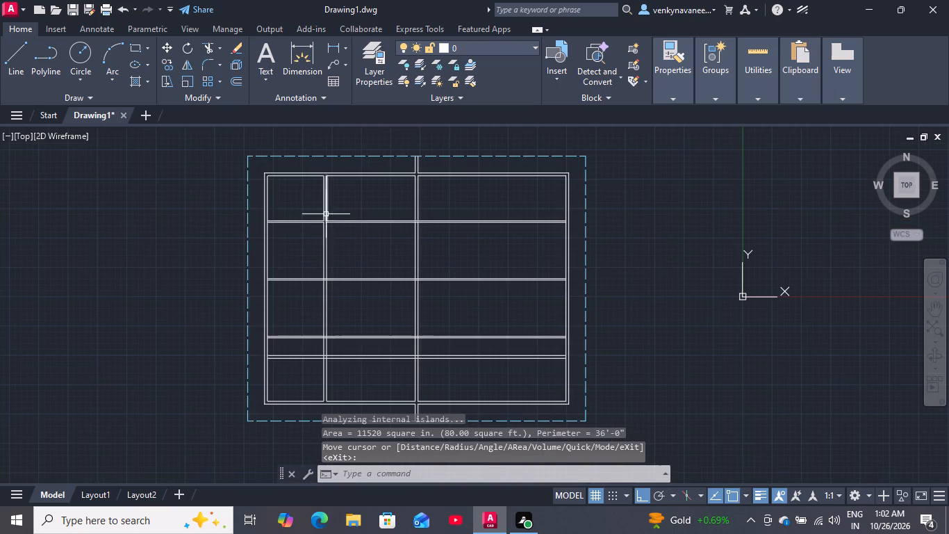
scroll(326, 214, "up", 2)
scroll(343, 230, "down", 1)
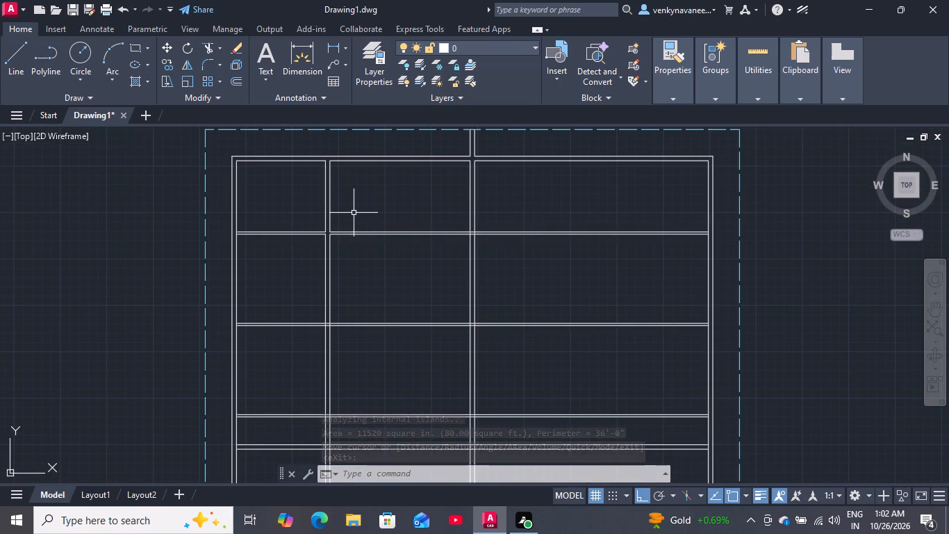
scroll(351, 217, "up", 1)
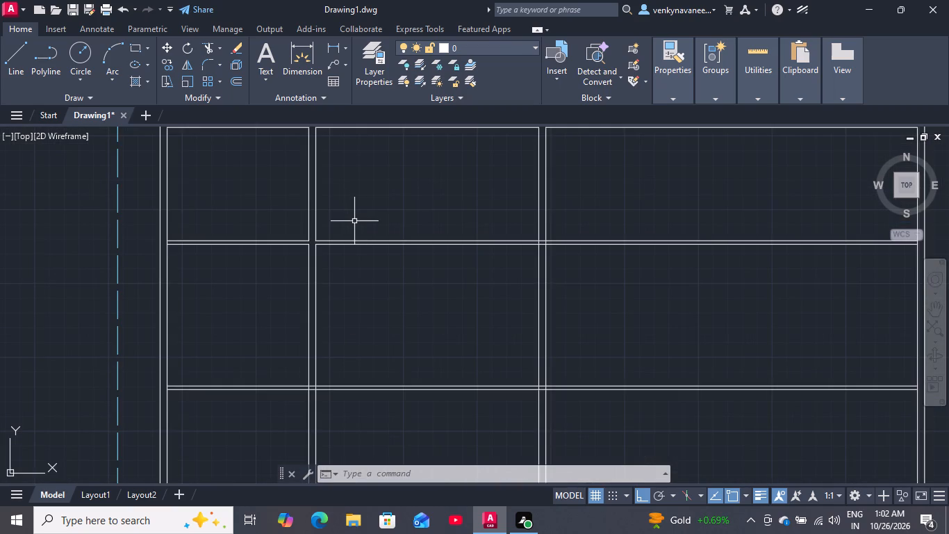
scroll(370, 231, "down", 1)
scroll(359, 335, "up", 1)
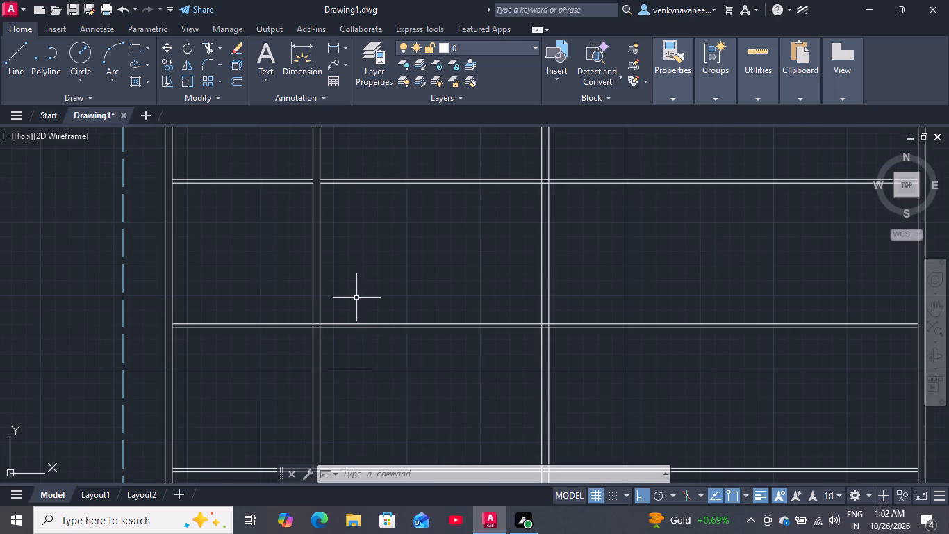
type("tr")
key("Return")
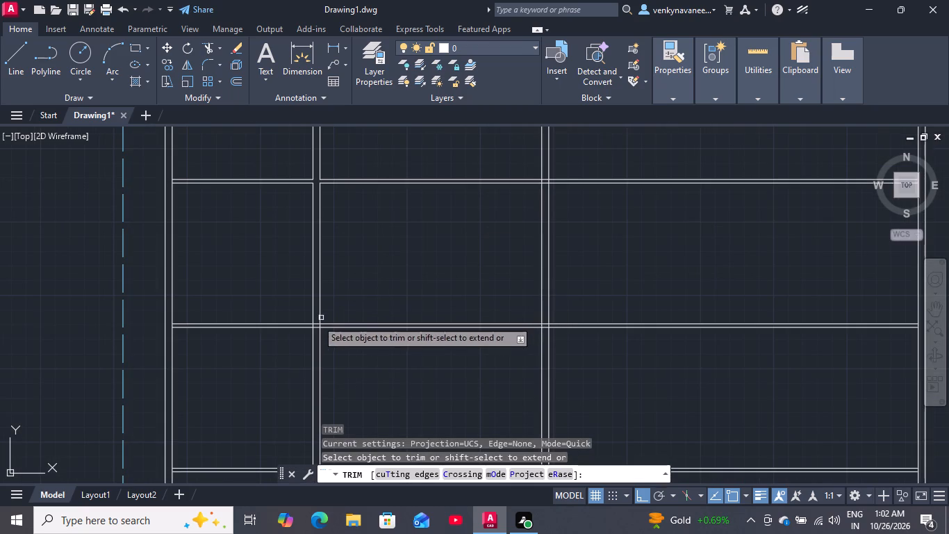
scroll(316, 328, "up", 5)
left_click_drag(289, 222, 286, 300)
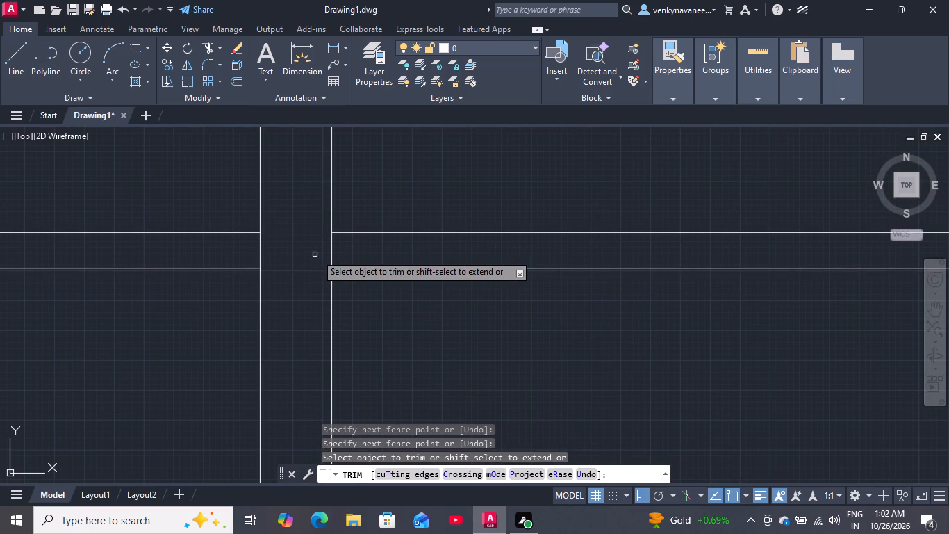
left_click_drag(343, 248, 229, 250)
Trim the crossing lines where the left vertical partition meets the third horizontal partition and the lowest 6" horizontal wall.
scroll(287, 223, "down", 4)
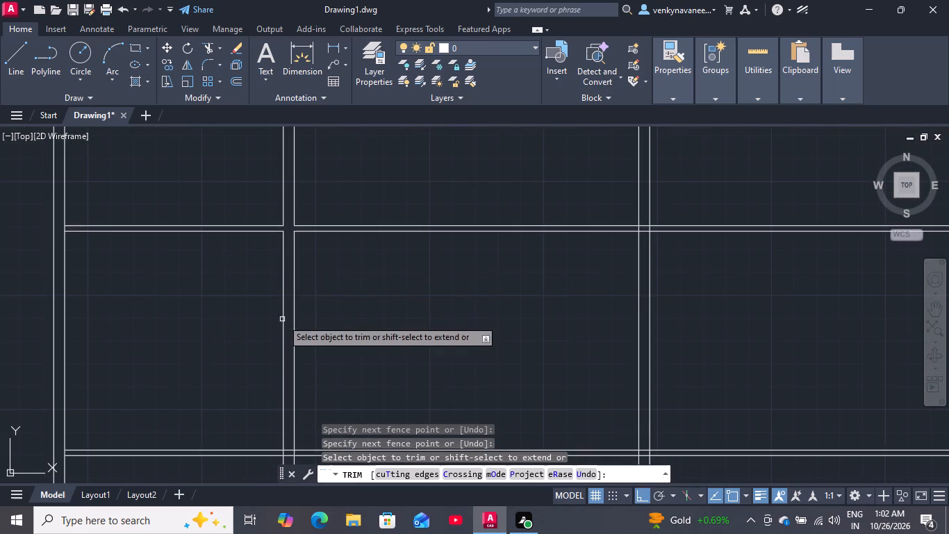
scroll(288, 261, "down", 1)
scroll(288, 396, "up", 3)
left_click_drag(286, 319, 286, 323)
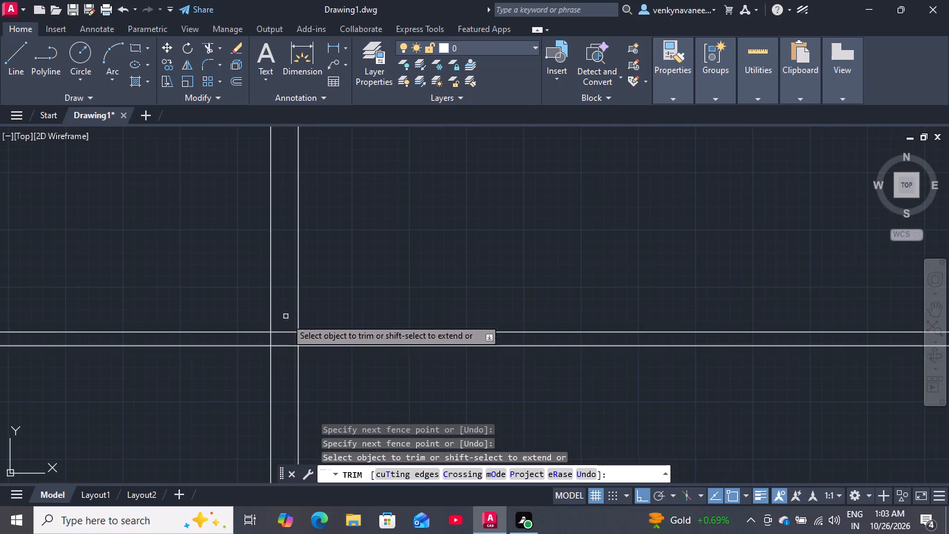
left_click_drag(286, 323, 288, 371)
left_click_drag(308, 337, 254, 341)
scroll(295, 273, "down", 4)
scroll(290, 332, "up", 4)
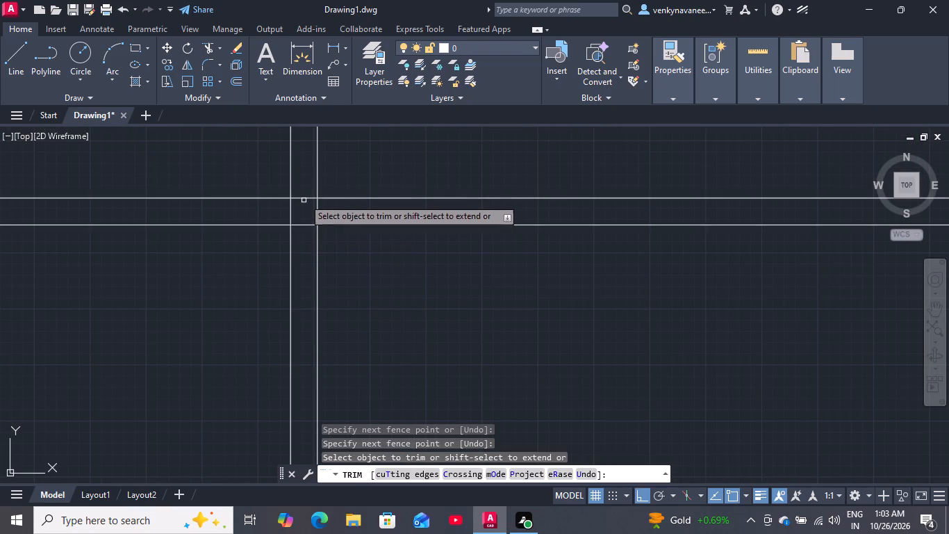
left_click_drag(304, 193, 303, 239)
left_click_drag(271, 207, 336, 207)
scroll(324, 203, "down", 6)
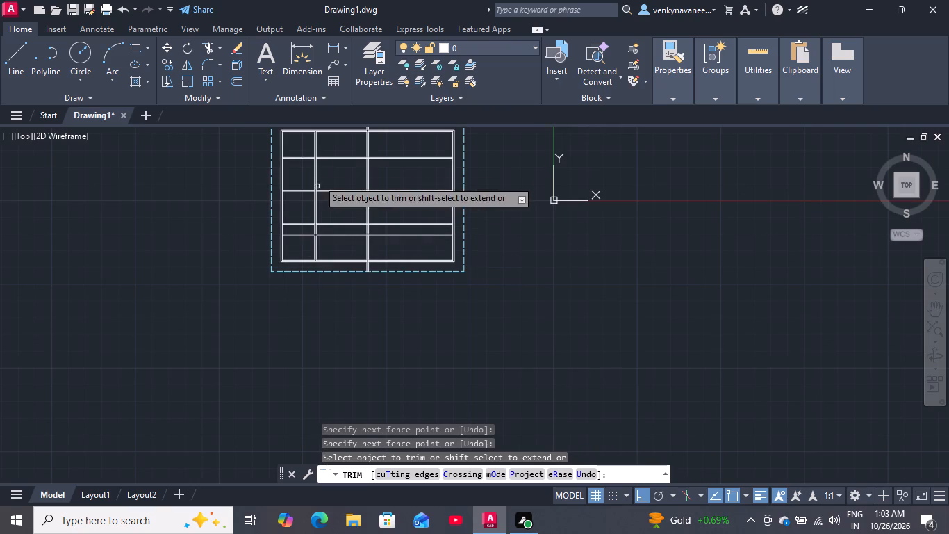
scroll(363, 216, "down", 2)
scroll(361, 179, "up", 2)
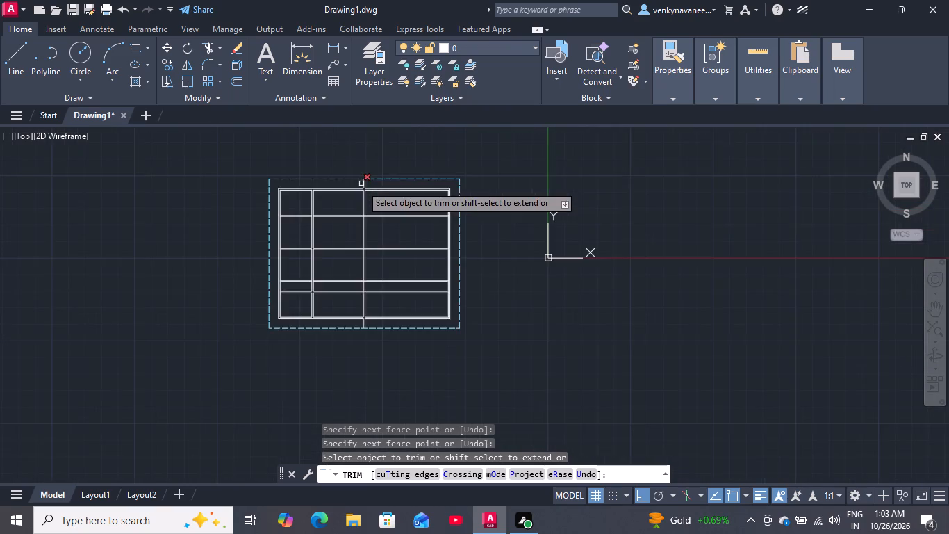
Trim the crossing lines where the middle vertical partition meets the first horizontal partition, leaving an open junction.
scroll(366, 223, "up", 7)
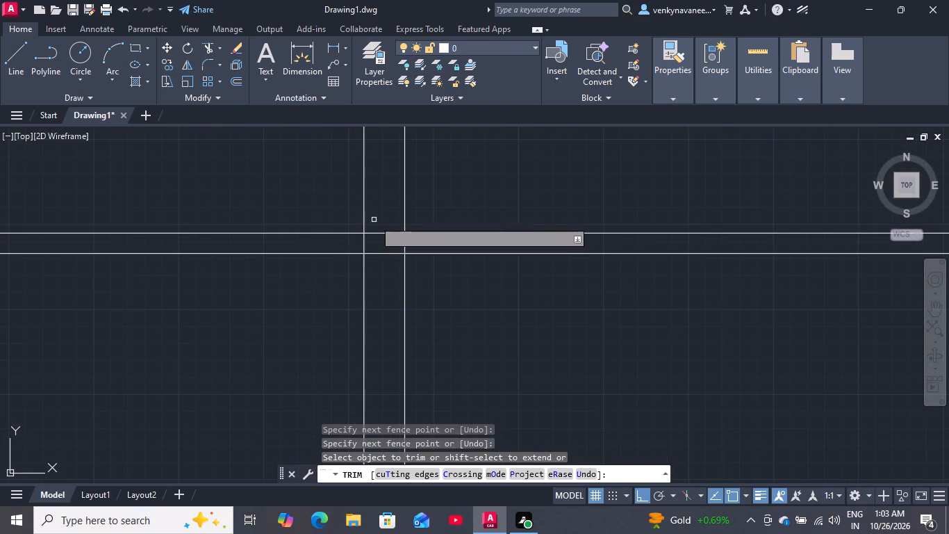
left_click_drag(381, 222, 382, 275)
left_click_drag(347, 243, 383, 245)
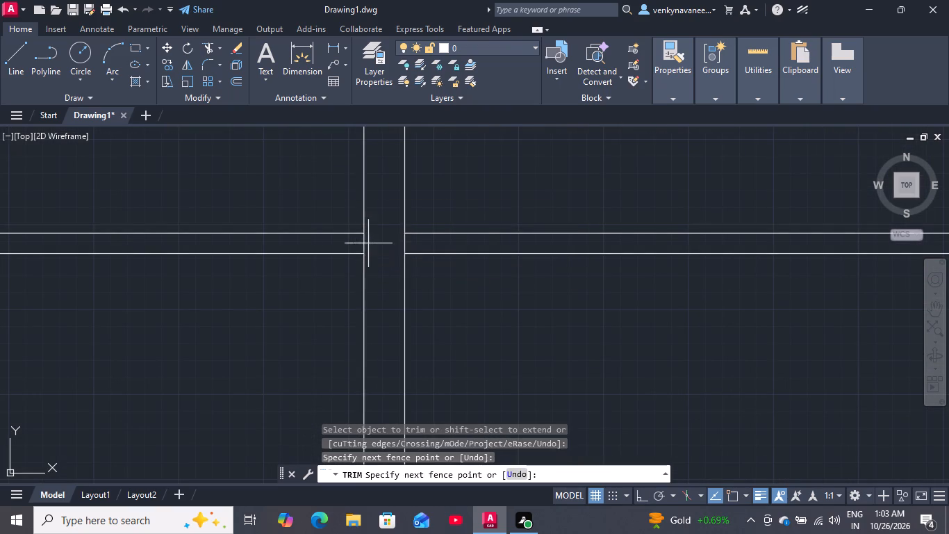
left_click_drag(383, 245, 418, 243)
Trim the crossing lines where the middle vertical partition meets the second horizontal partition, leaving an open junction.
scroll(375, 207, "down", 3)
scroll(354, 263, "down", 2)
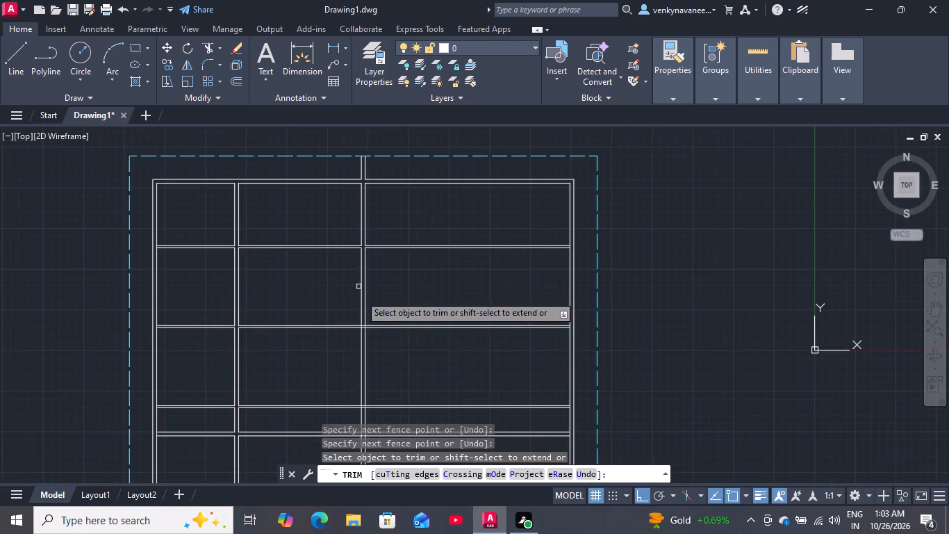
scroll(365, 343, "up", 5)
left_click_drag(322, 159, 329, 231)
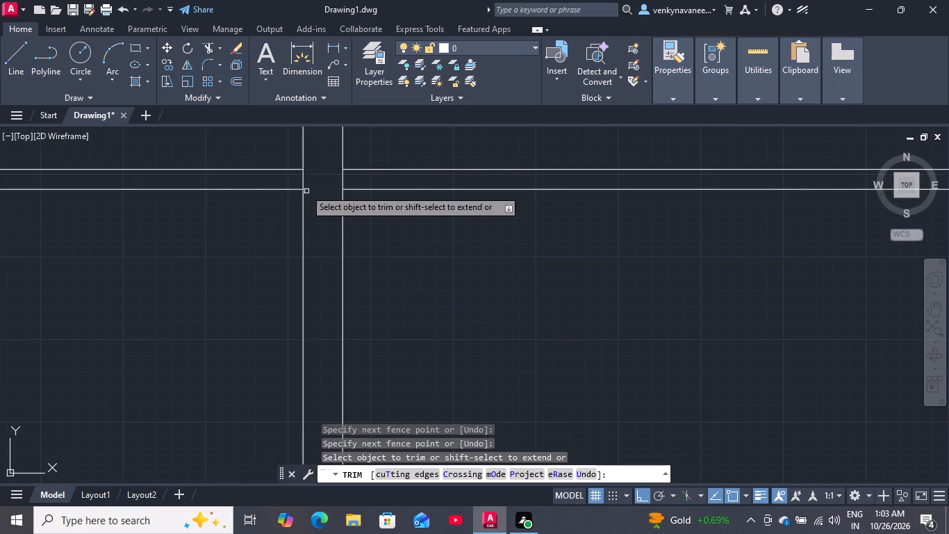
left_click_drag(280, 177, 354, 177)
Trim the crossing lines where the middle vertical partition meets the third horizontal partition, leaving an open junction.
scroll(322, 158, "down", 4)
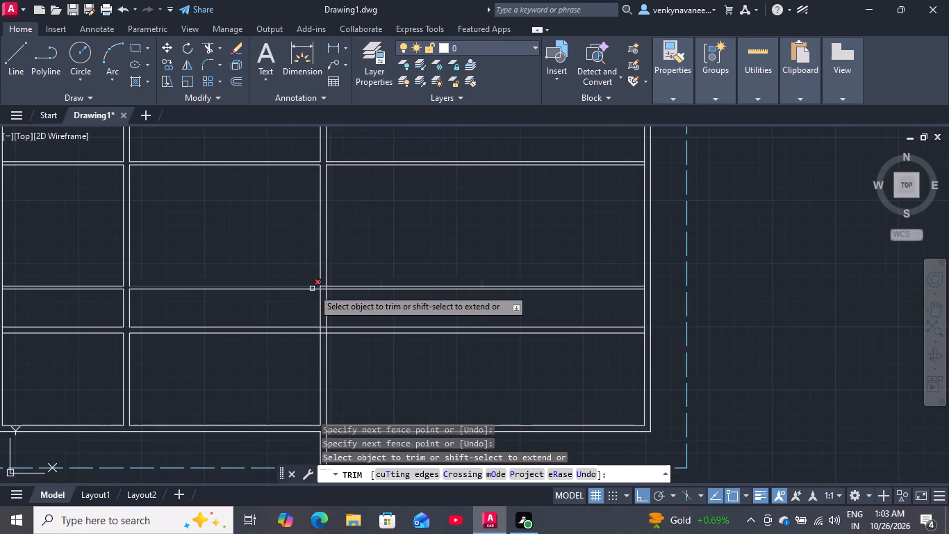
scroll(314, 296, "up", 4)
left_click_drag(356, 204, 358, 261)
left_click_drag(323, 227, 352, 230)
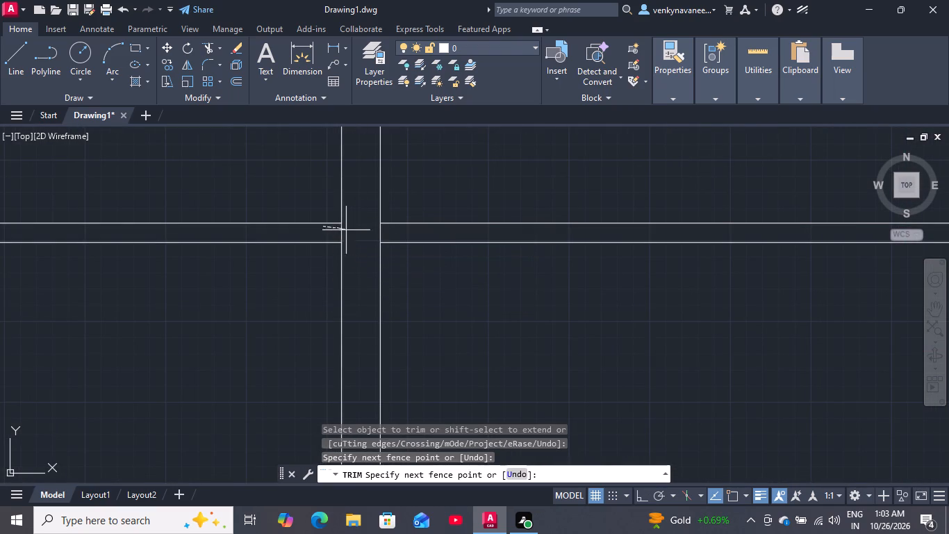
left_click_drag(352, 230, 389, 231)
Trim the crossing lines where the middle vertical partition meets the lowest 6" horizontal wall, and finish trimming.
scroll(349, 199, "down", 3)
scroll(340, 286, "up", 3)
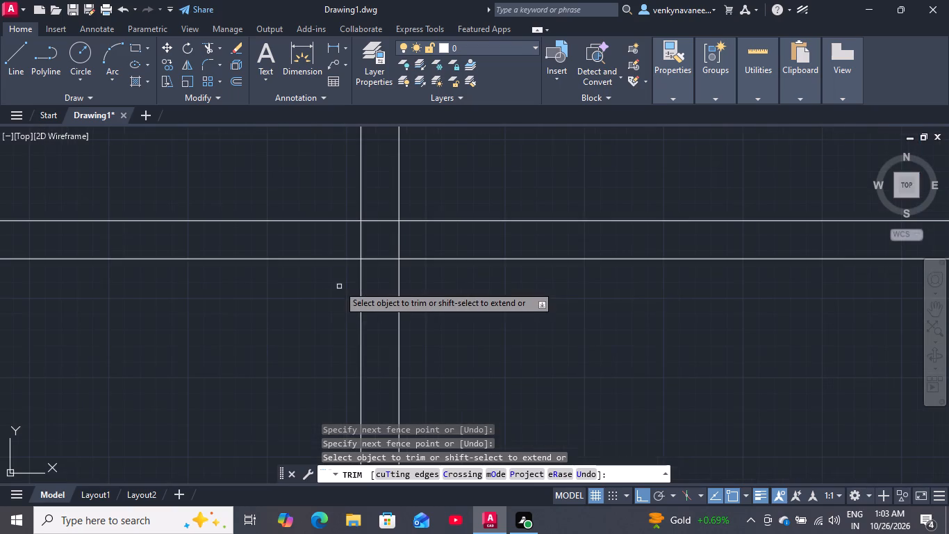
left_click_drag(381, 195, 385, 286)
left_click_drag(349, 241, 442, 241)
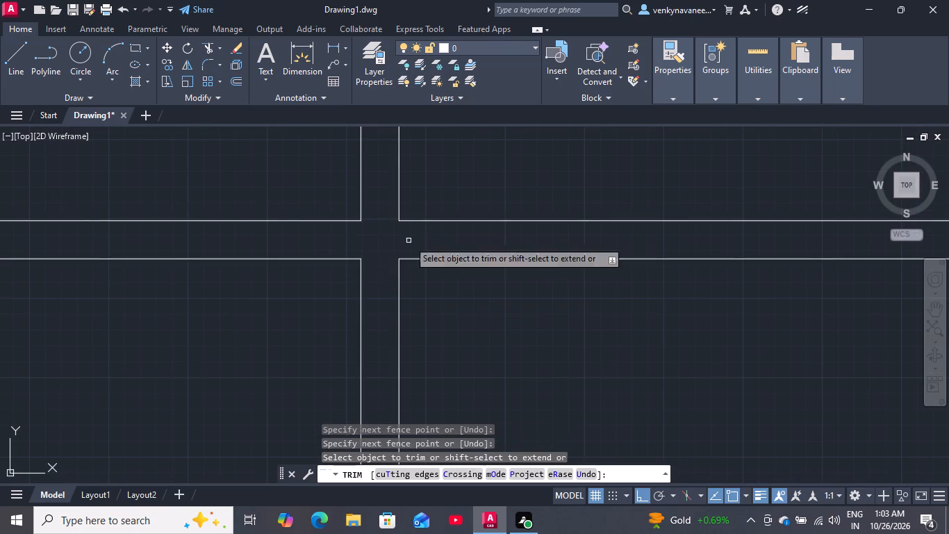
scroll(374, 215, "down", 5)
scroll(372, 315, "up", 1)
scroll(372, 315, "down", 5)
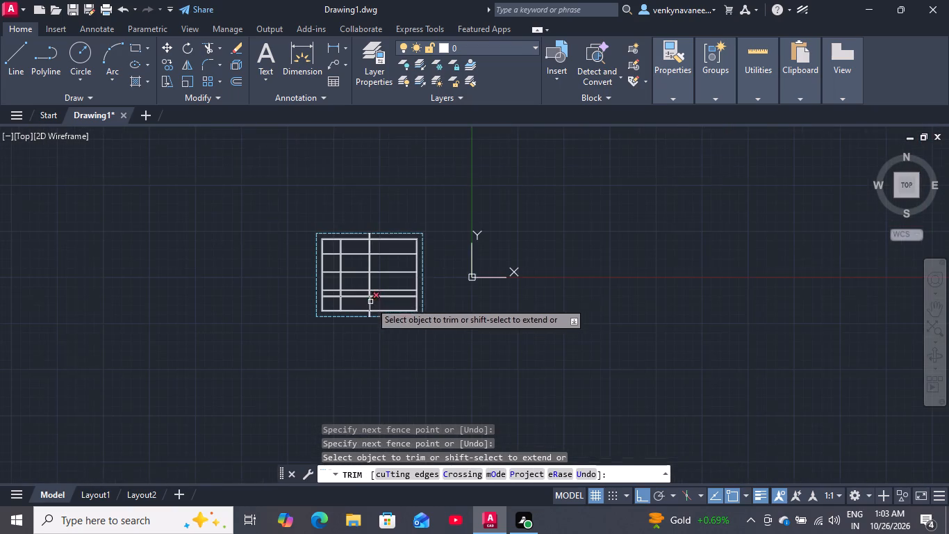
scroll(401, 252, "up", 2)
scroll(282, 232, "up", 2)
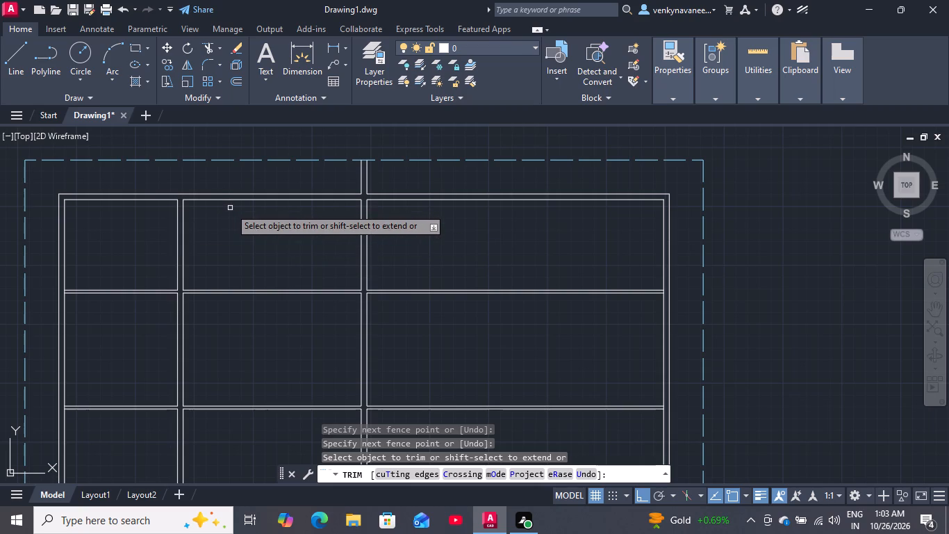
key("space")
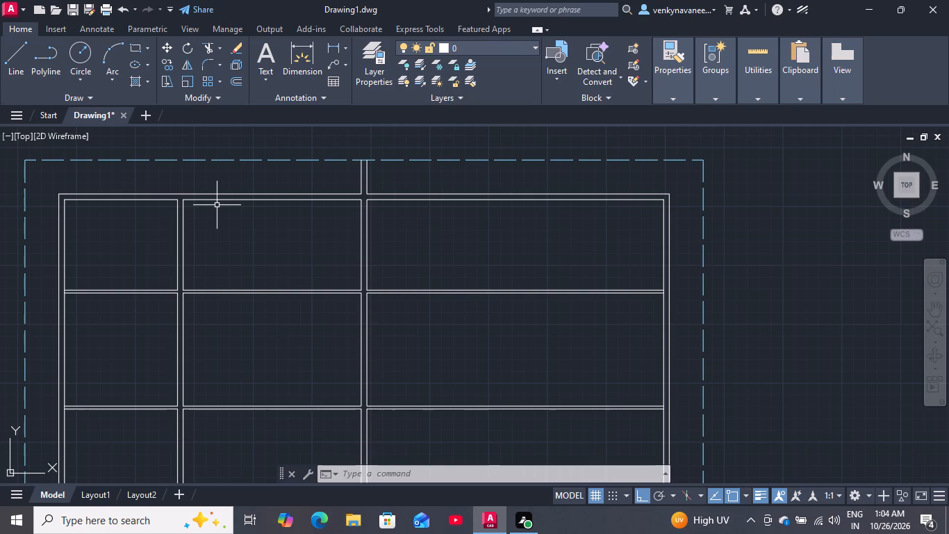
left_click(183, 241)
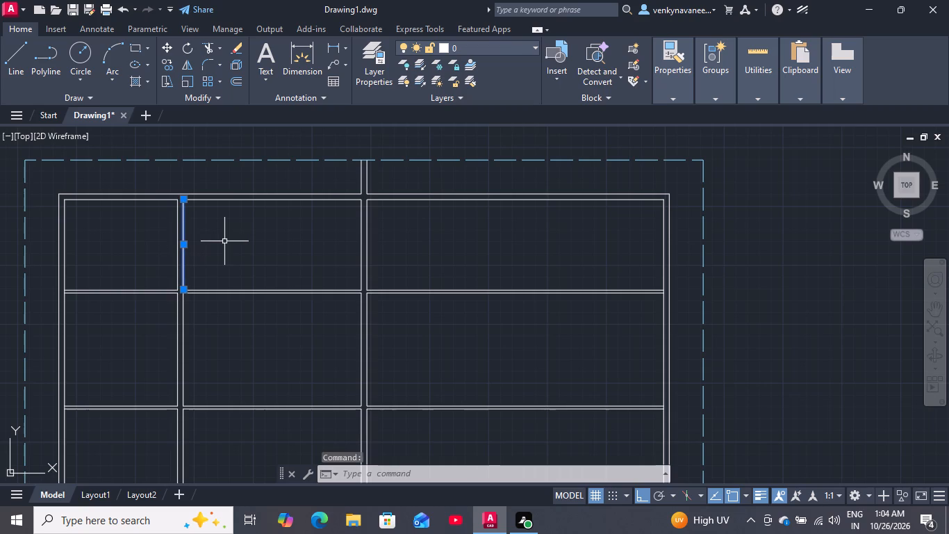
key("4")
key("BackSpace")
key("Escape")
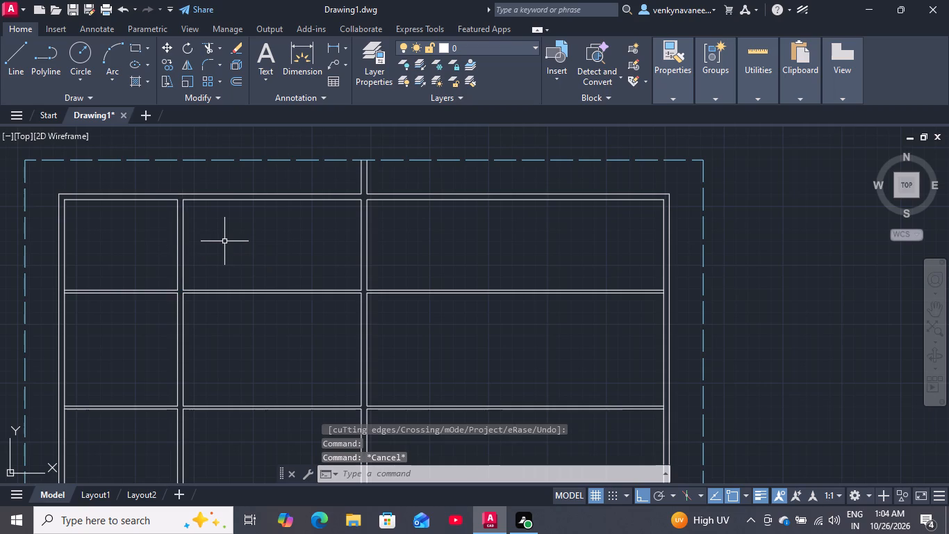
Offset the left vertical partition's right face 4' into the top-middle room, and offset that new line 6" further to form a wall.
left_click(185, 269)
key("o")
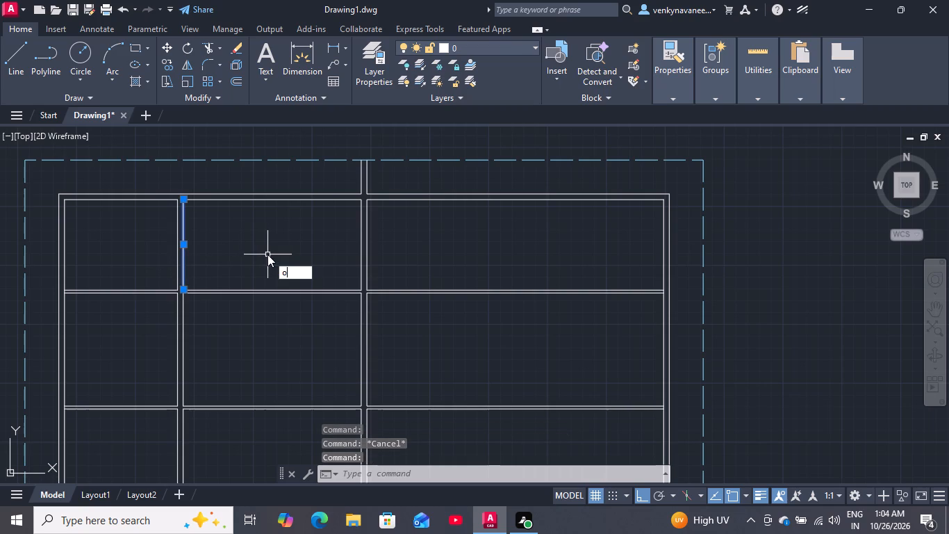
key("Return")
key("Return")
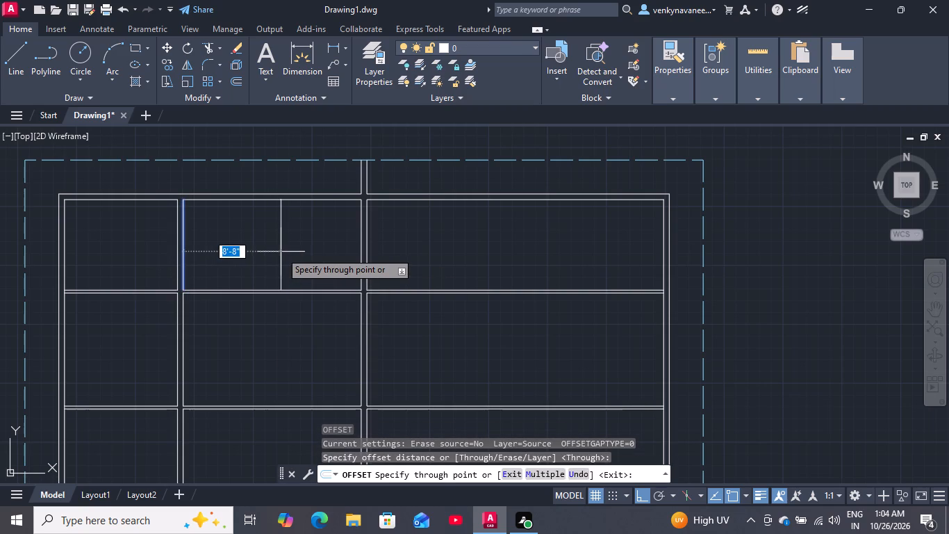
key("4")
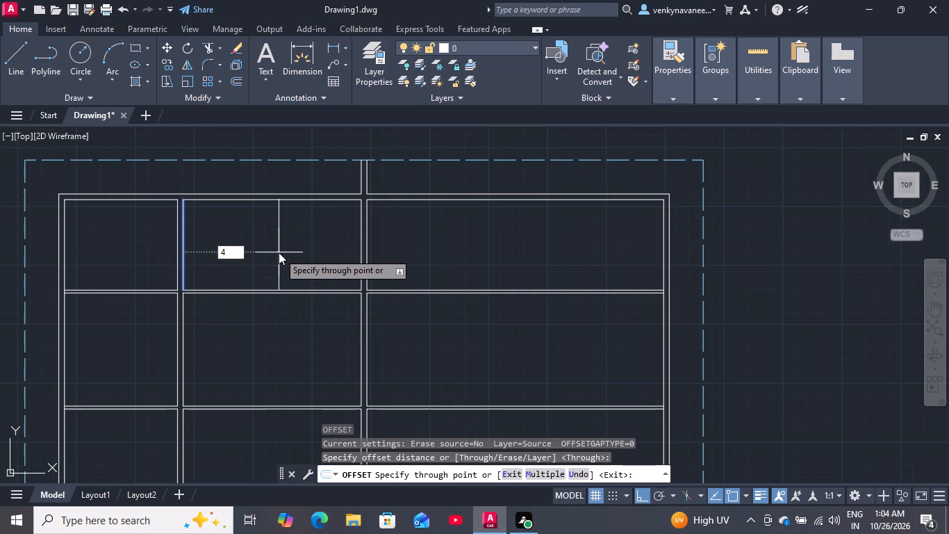
key("apostrophe")
key("Return")
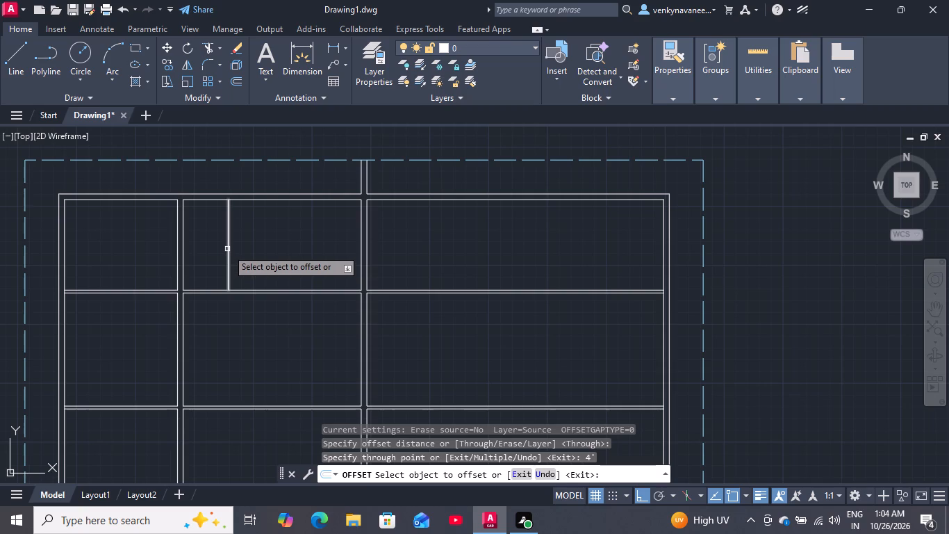
left_click(227, 249)
type("6\"")
key("Return")
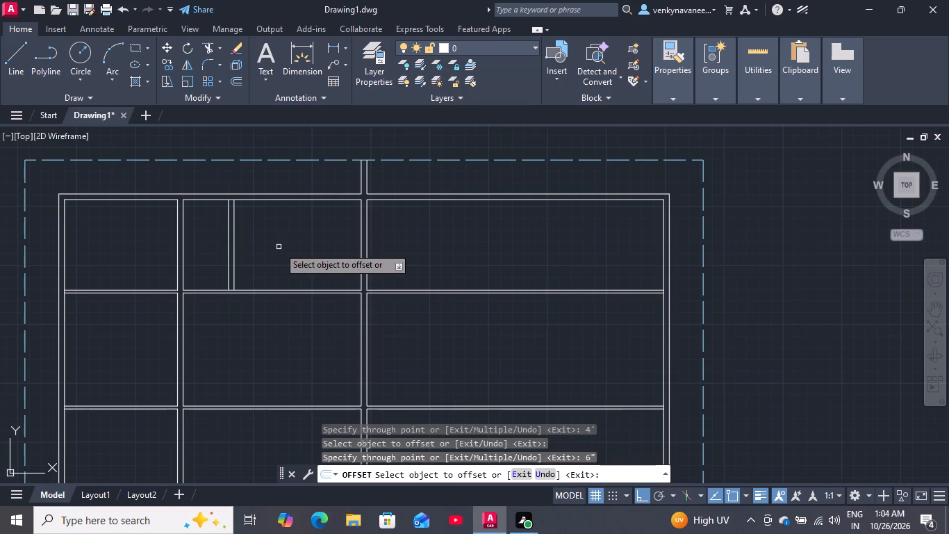
key("space")
Trim the outer wall's inner top line between the faces of the new 6" wall, leaving an open junction.
type("tr")
key("Return")
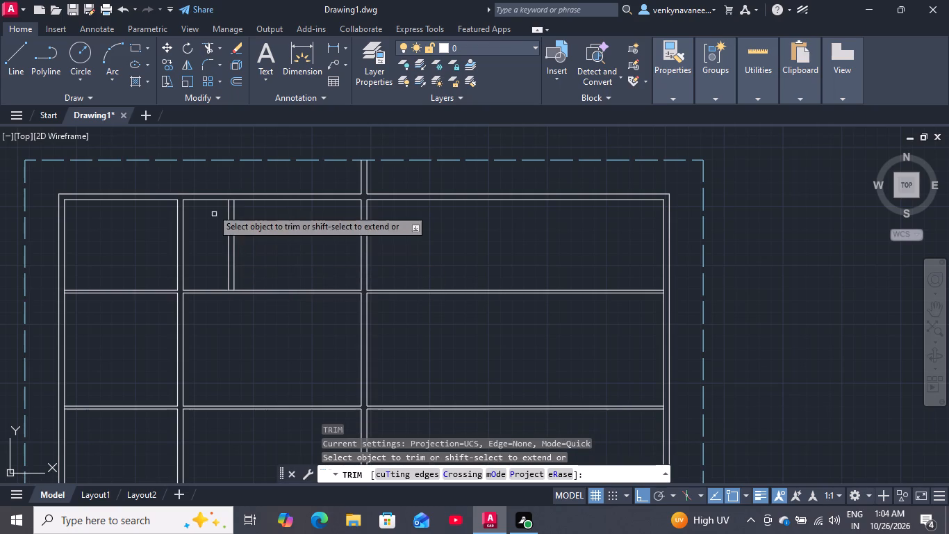
scroll(217, 200, "up", 4)
left_click_drag(288, 191, 286, 205)
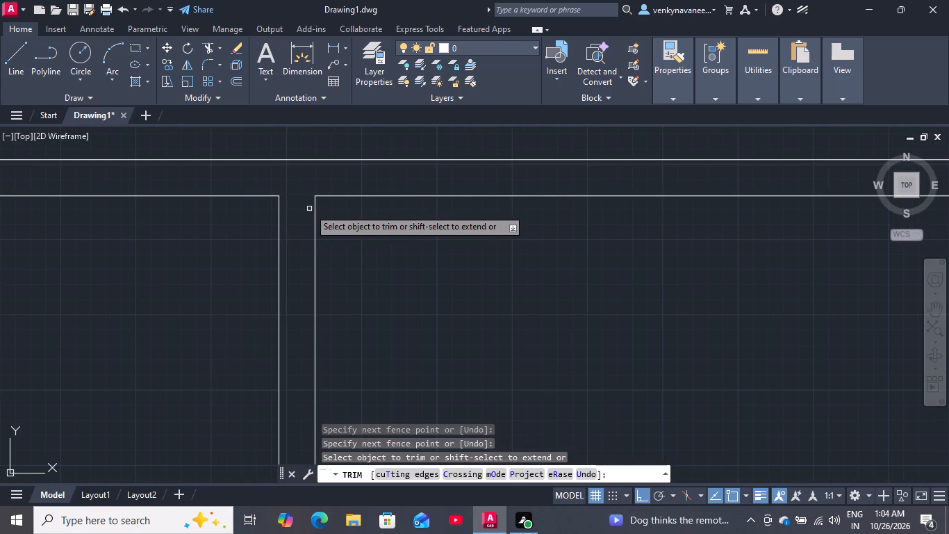
key("v")
scroll(338, 207, "down", 1)
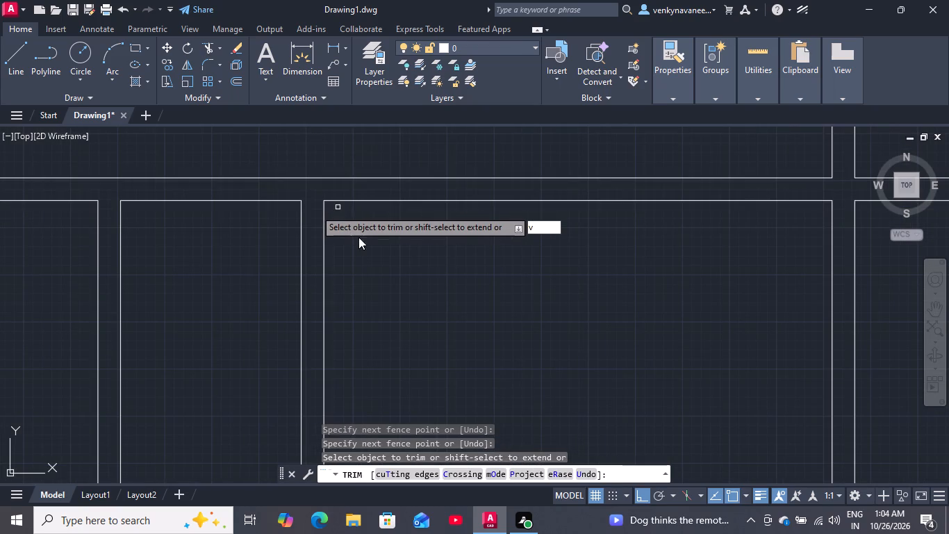
key("space")
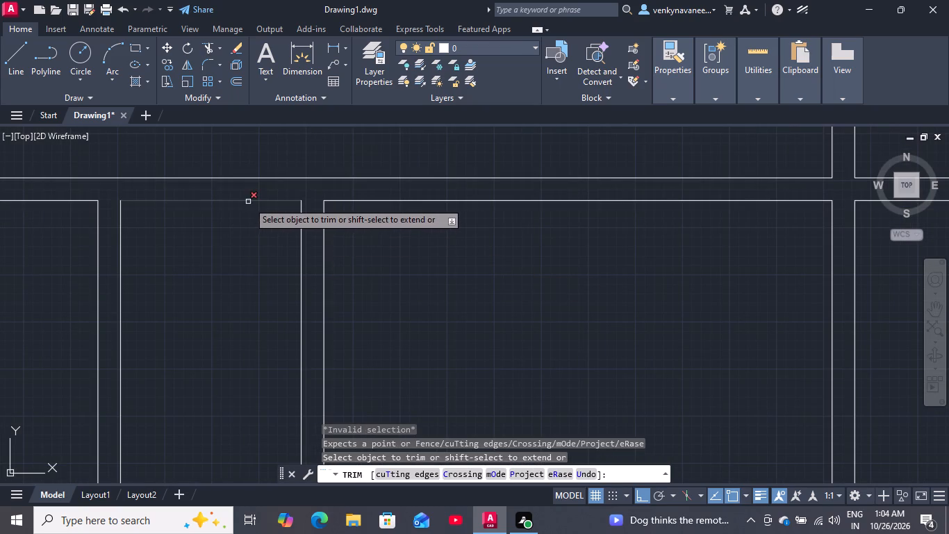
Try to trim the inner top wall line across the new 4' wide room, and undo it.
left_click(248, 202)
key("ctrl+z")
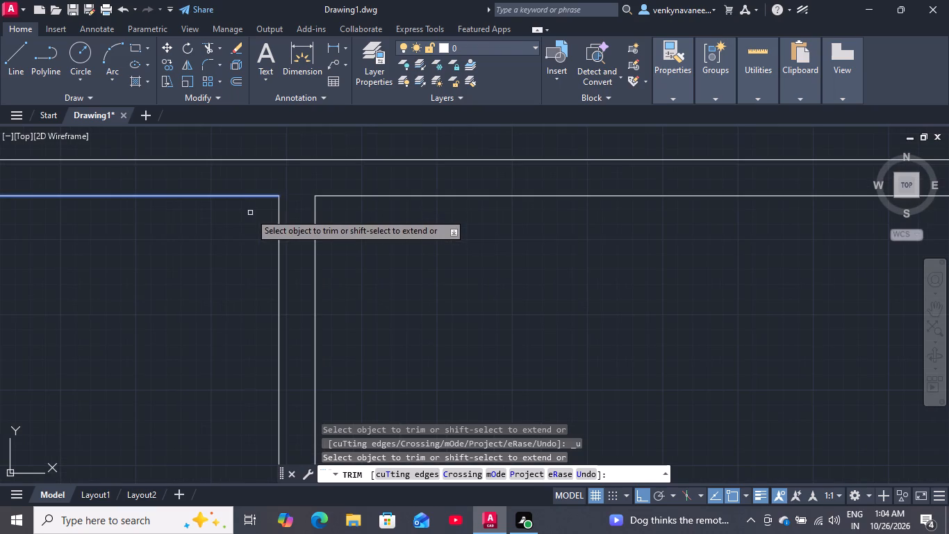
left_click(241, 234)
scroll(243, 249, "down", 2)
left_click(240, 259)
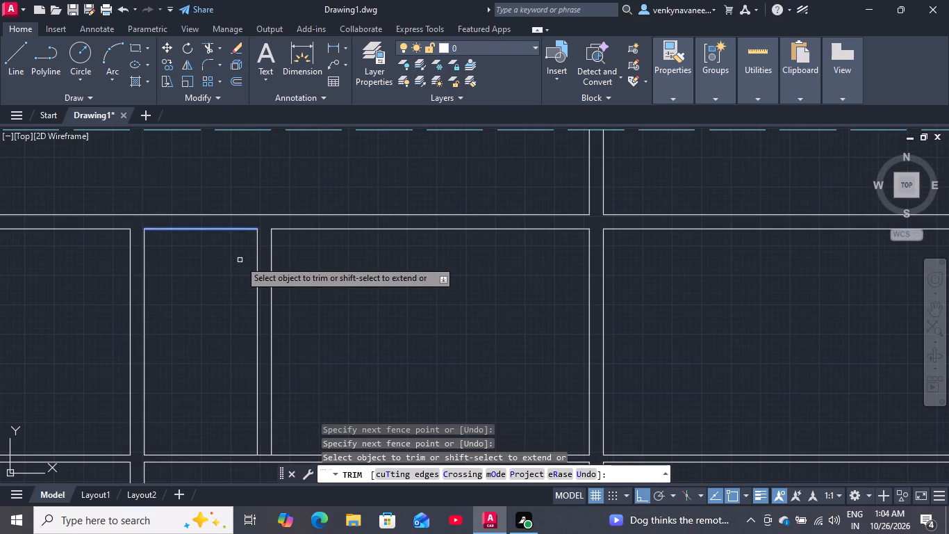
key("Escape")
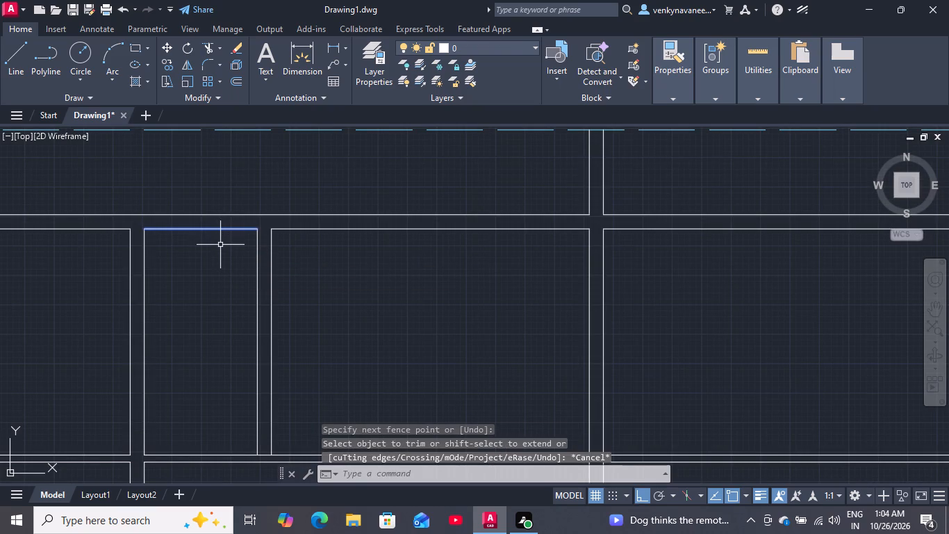
Offset the inner top wall line of the new 4' wide room 6'3" downward to mark its lower wall face.
key("o")
key("Return")
key("space")
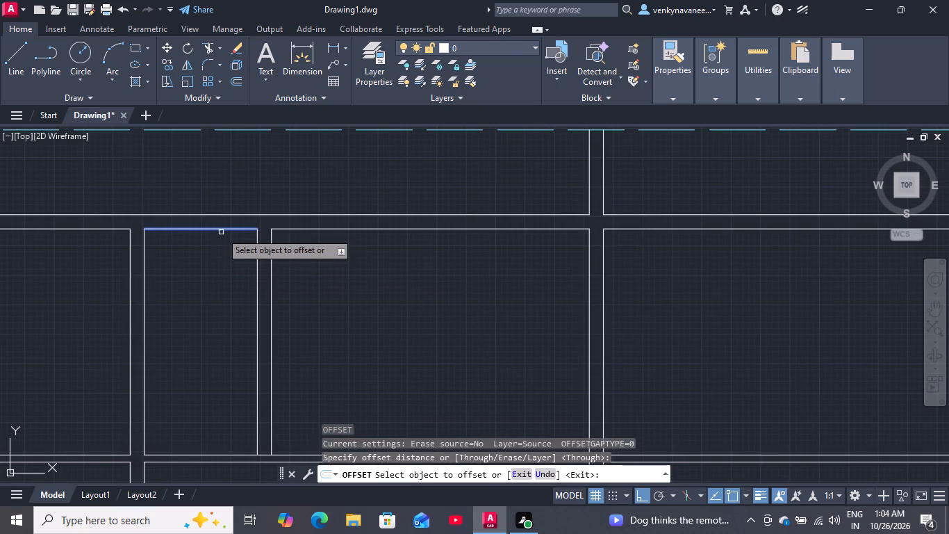
left_click(221, 230)
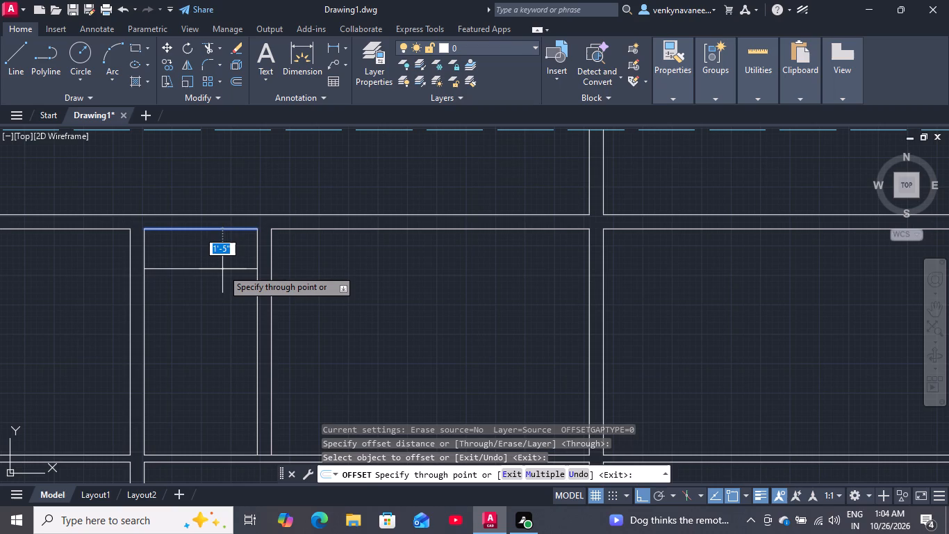
key("6")
key("apostrophe")
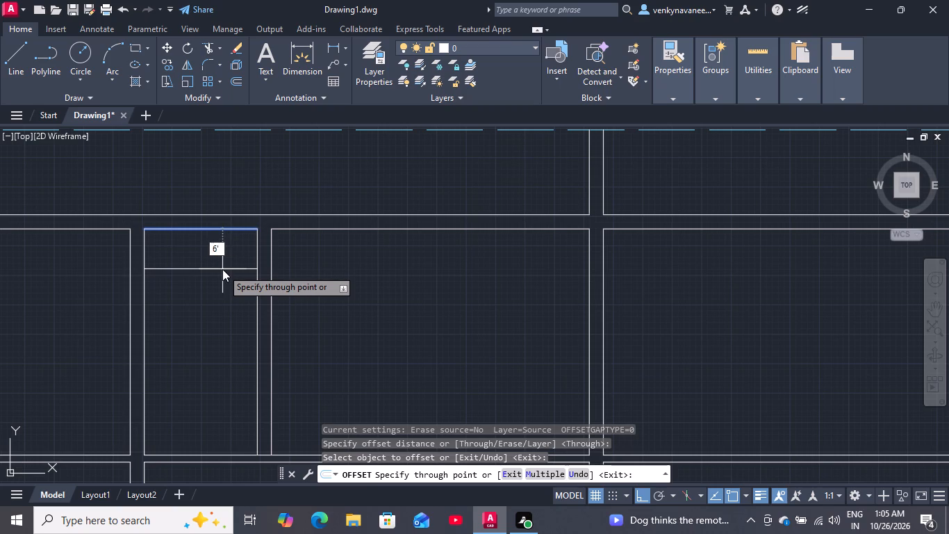
type("3\"")
key("Return")
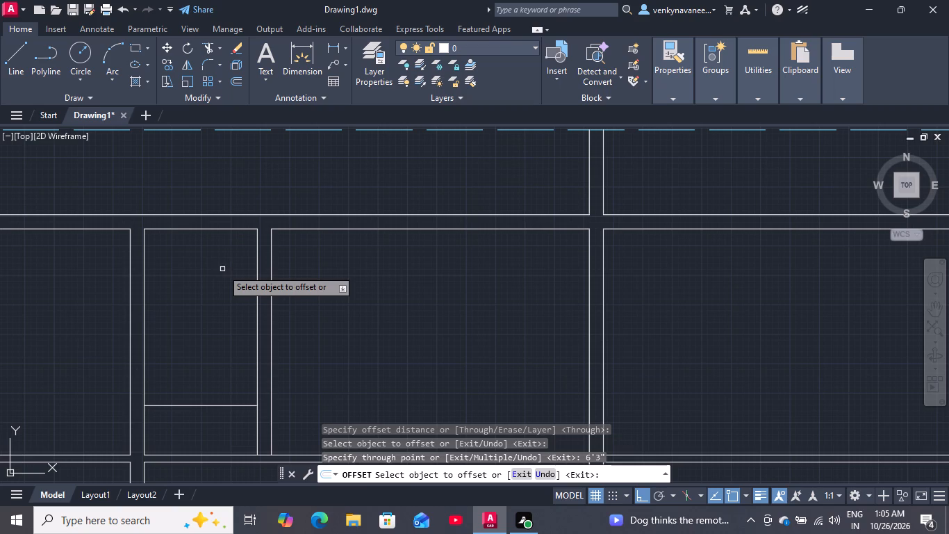
scroll(226, 267, "down", 2)
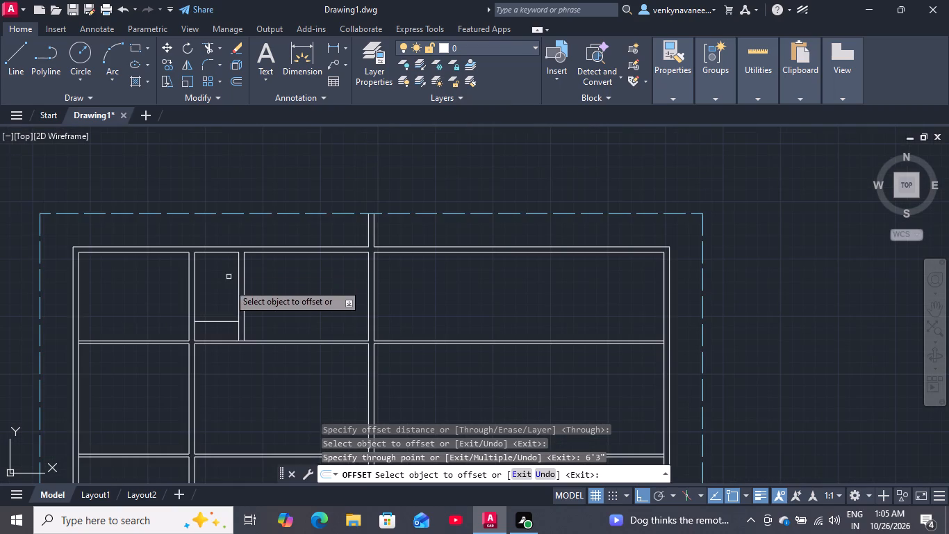
scroll(215, 322, "up", 1)
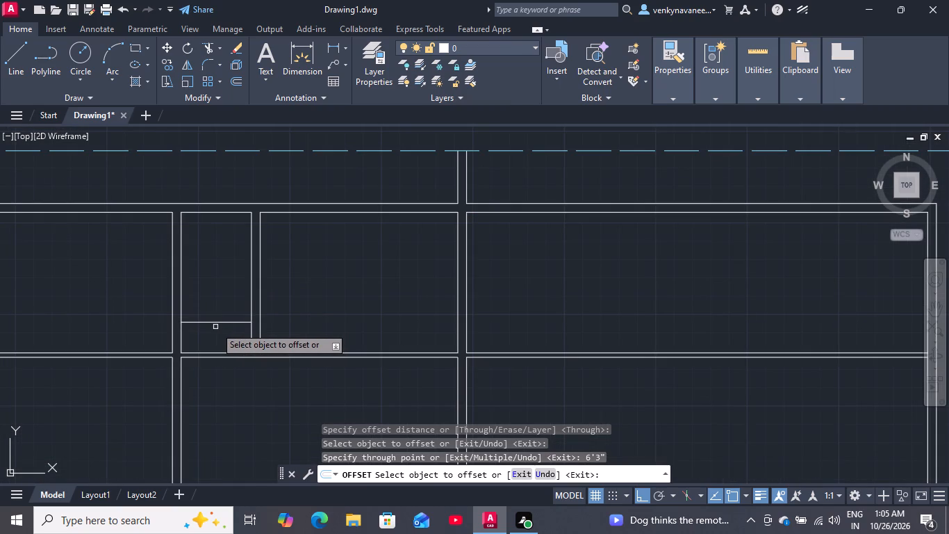
scroll(247, 286, "down", 2)
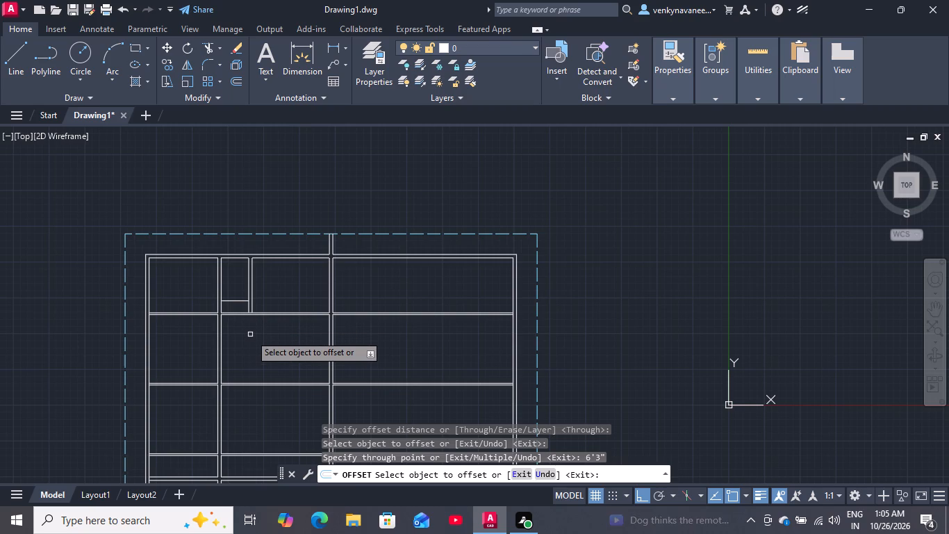
key("space")
scroll(245, 283, "up", 2)
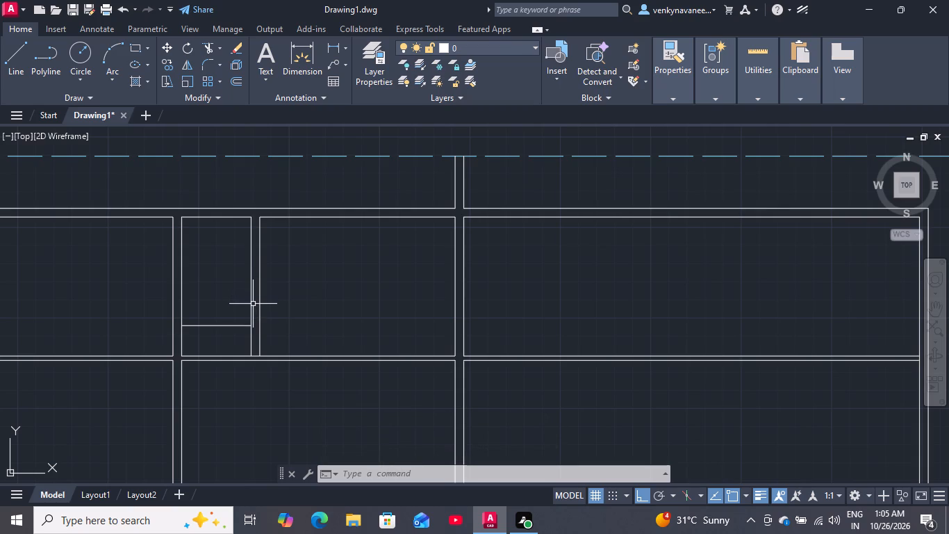
Undo the small room's lower wall line, the open-junction trim and the 4' and 6" wall offsets in the top-middle room.
left_click_drag(279, 284, 266, 288)
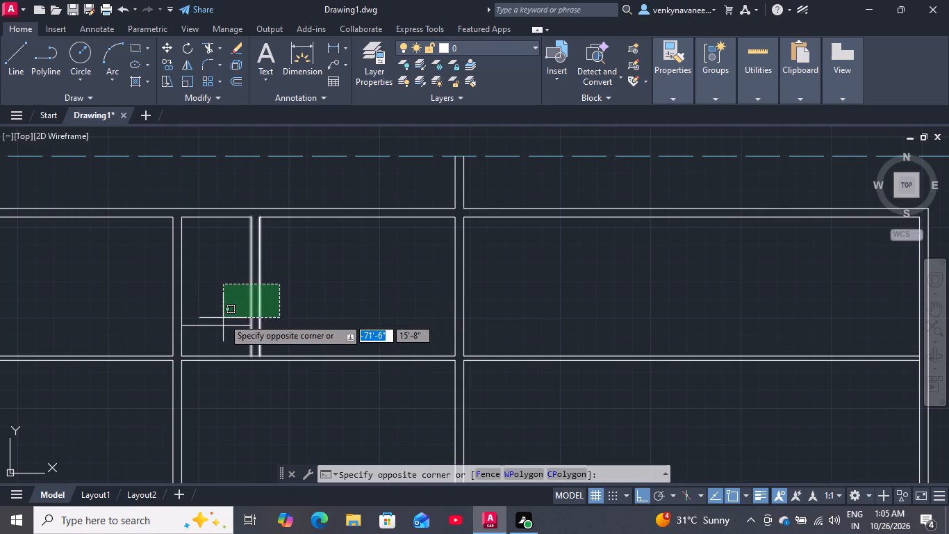
left_click(305, 289)
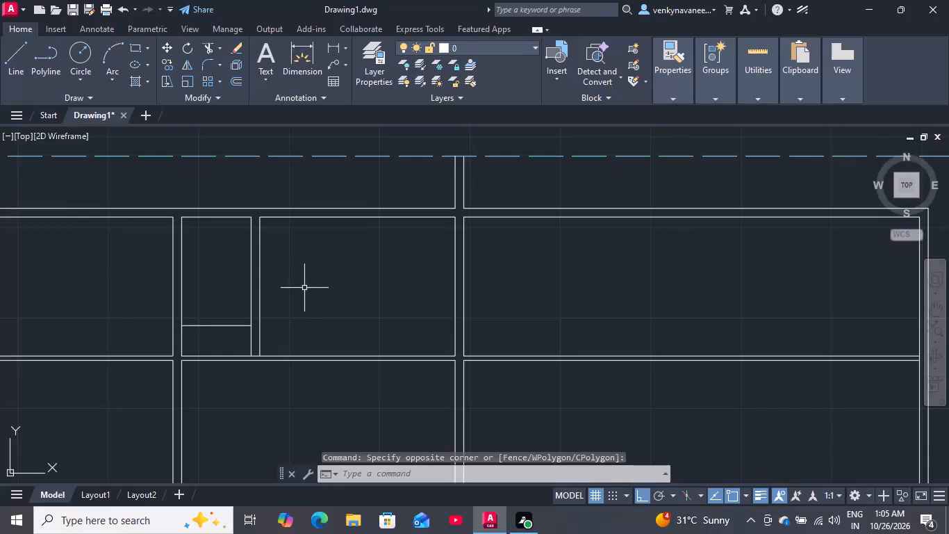
key("ctrl+z")
key("ctrl+z")
key("ctrl+z")
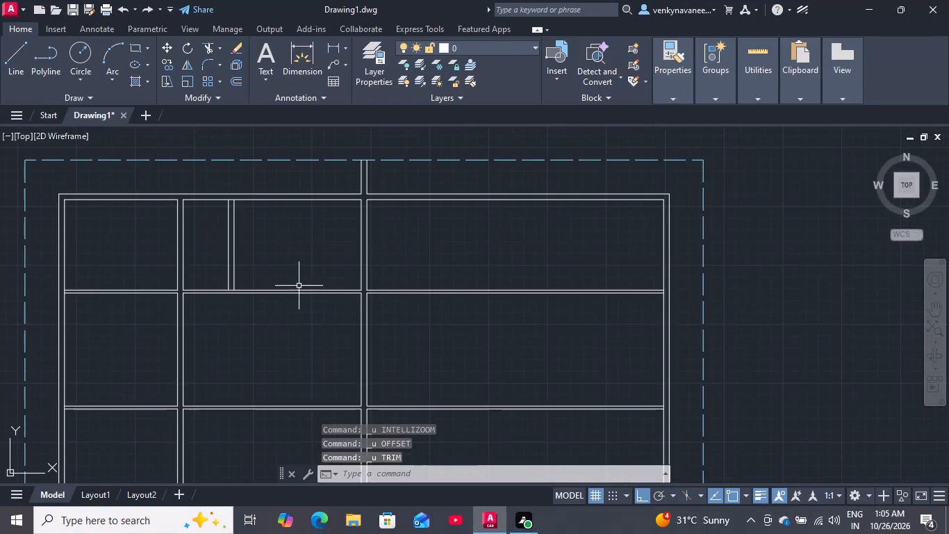
key("ctrl+z")
Offset the left vertical partition's right face 6'3" into the top-middle room, and offset that new line 6" further to form a wall.
scroll(187, 273, "up", 2)
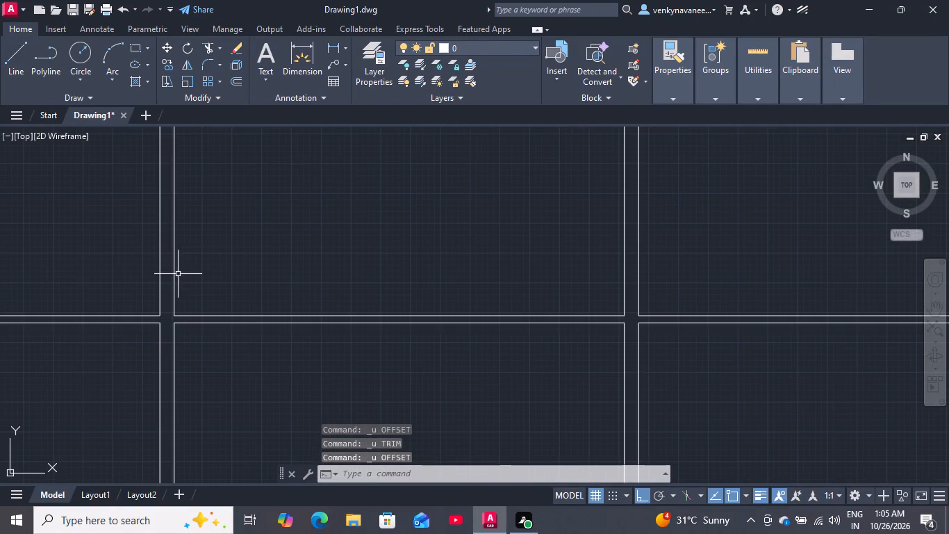
left_click(174, 275)
key("o")
key("Return")
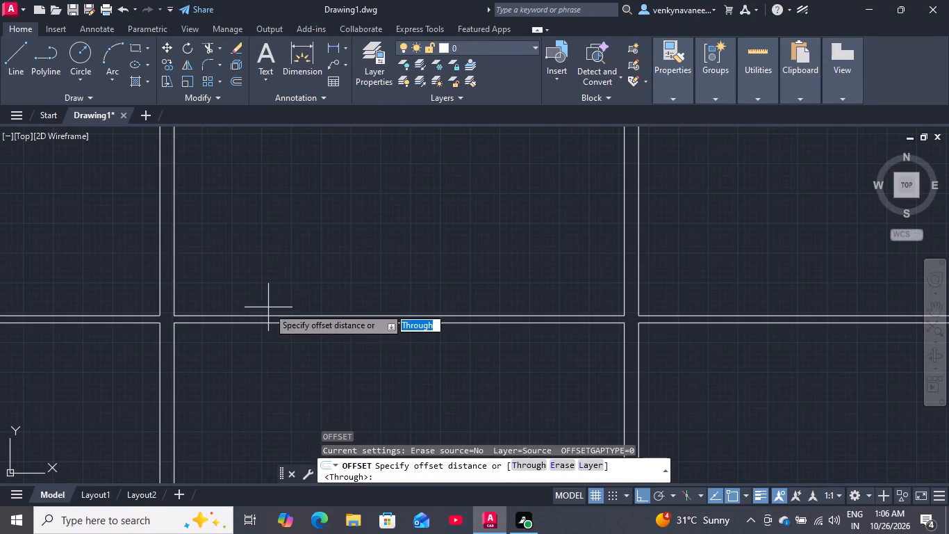
key("Return")
scroll(305, 282, "down", 2)
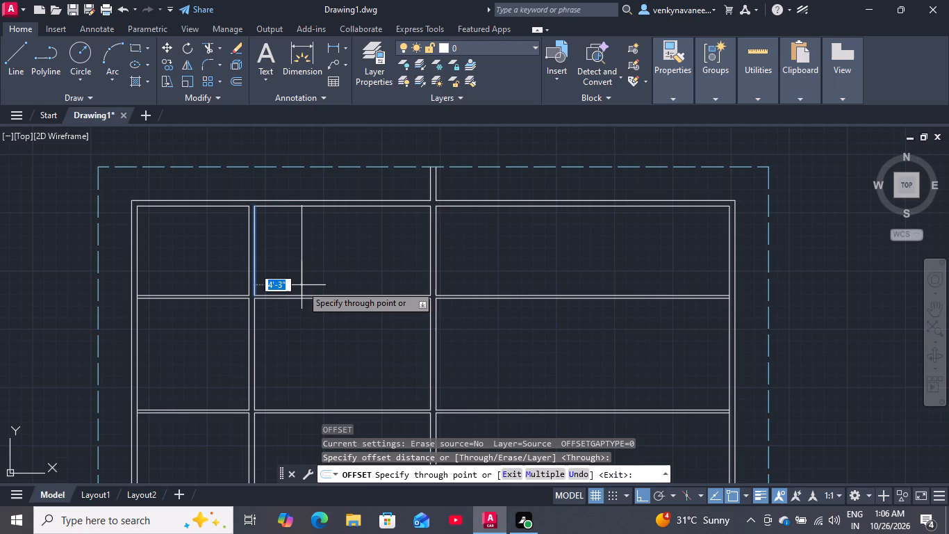
type("6'")
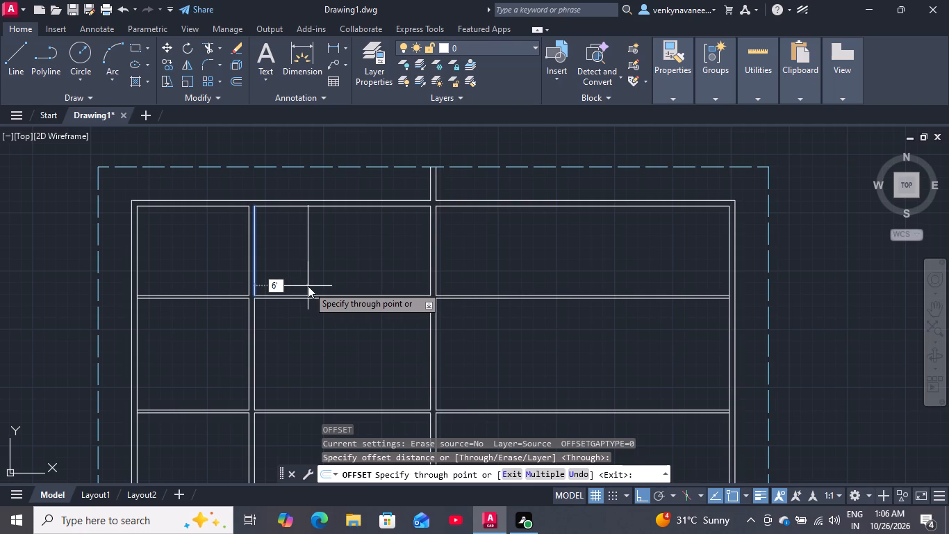
type("3\"")
key("Return")
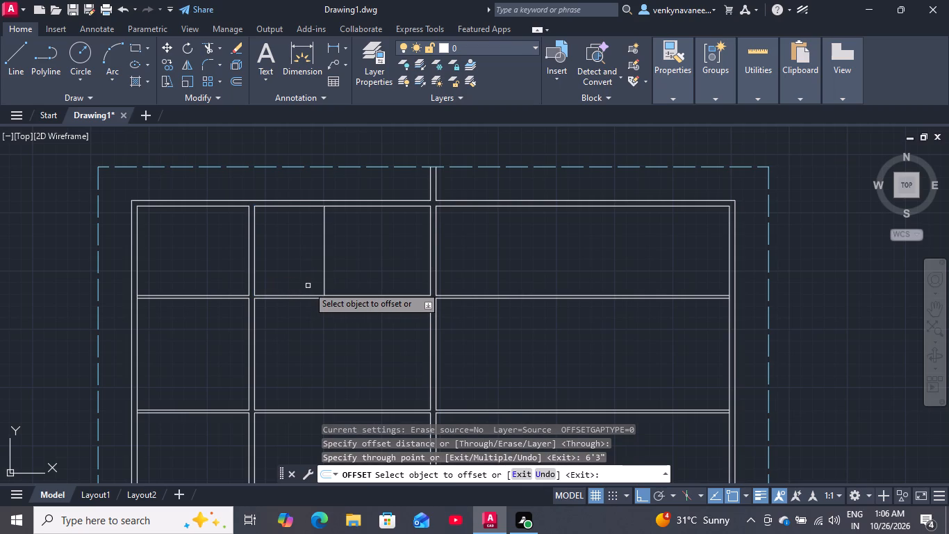
left_click(324, 268)
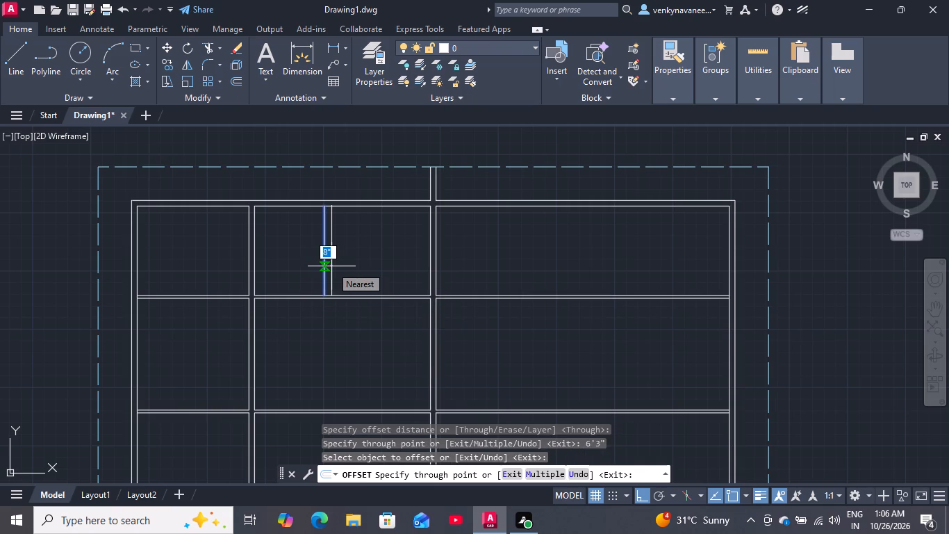
key("6")
key("shift+quotedbl")
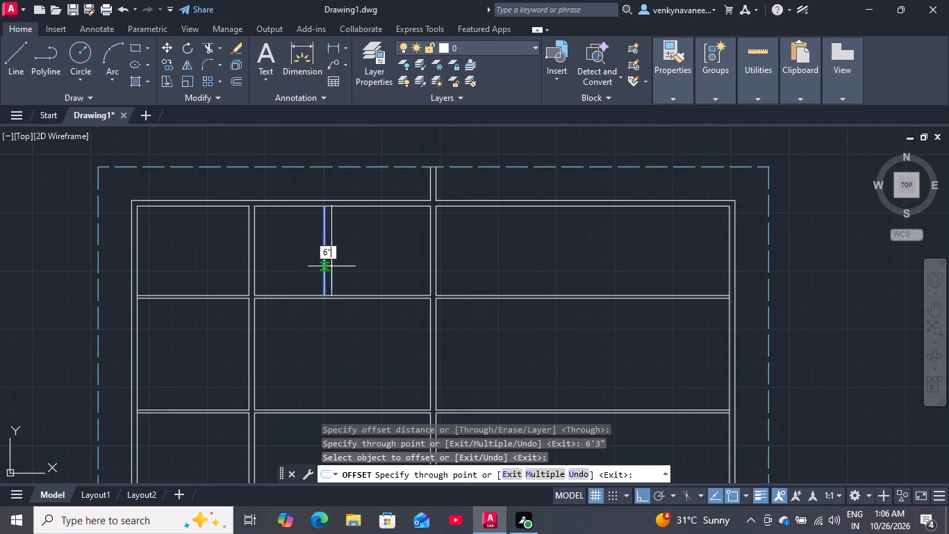
key("Return")
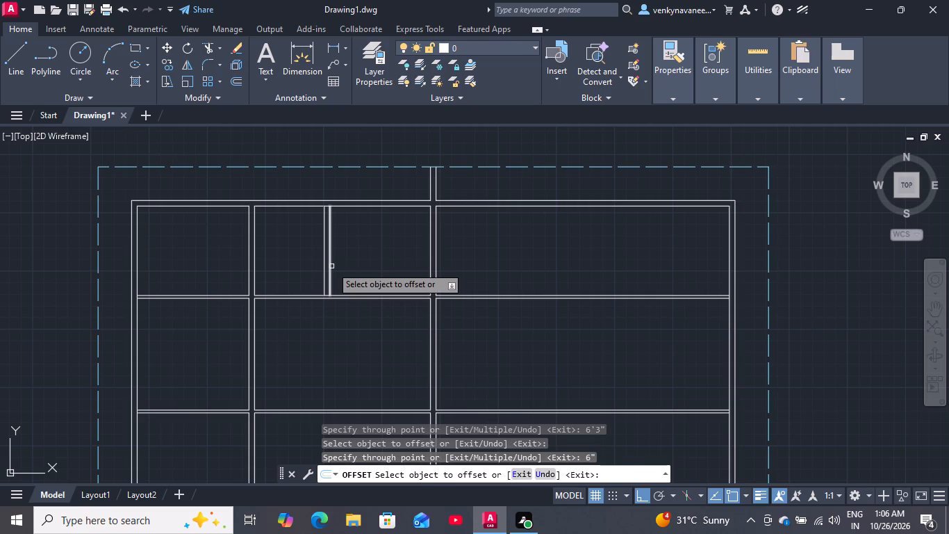
key("space")
Trim the inner top wall line and the horizontal partition's upper line between the new 6" wall's faces, opening both junctions.
type("tr")
key("Return")
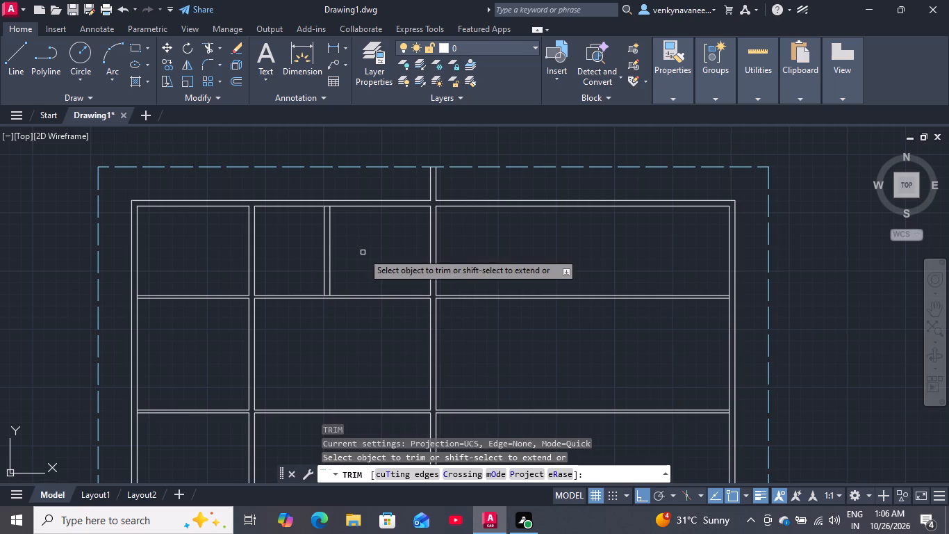
scroll(304, 204, "up", 2)
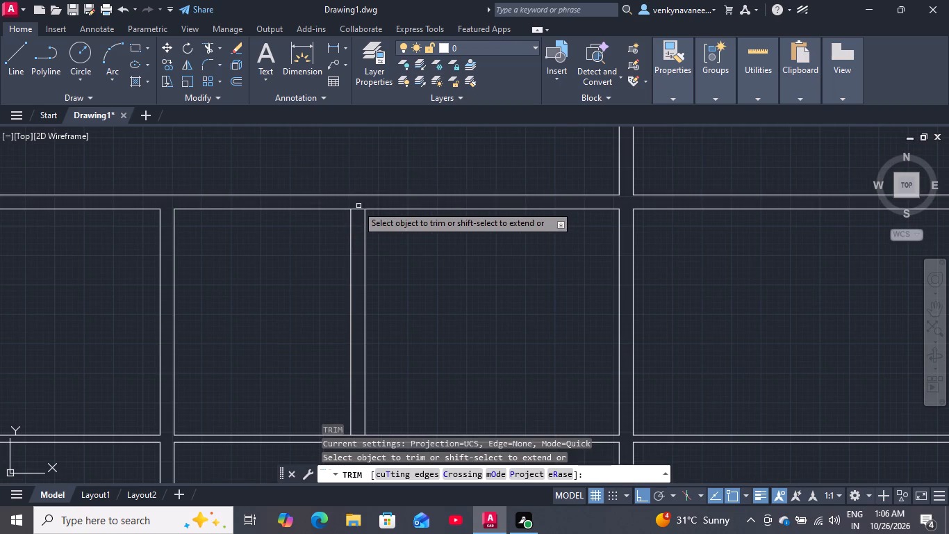
left_click_drag(355, 204, 357, 222)
scroll(349, 273, "down", 2)
scroll(345, 359, "up", 3)
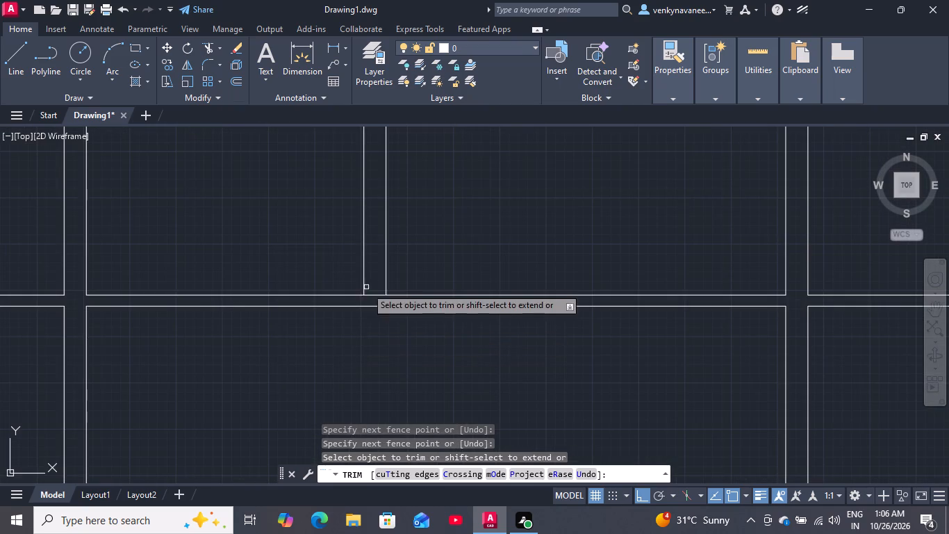
left_click_drag(381, 298, 381, 305)
left_click(377, 286)
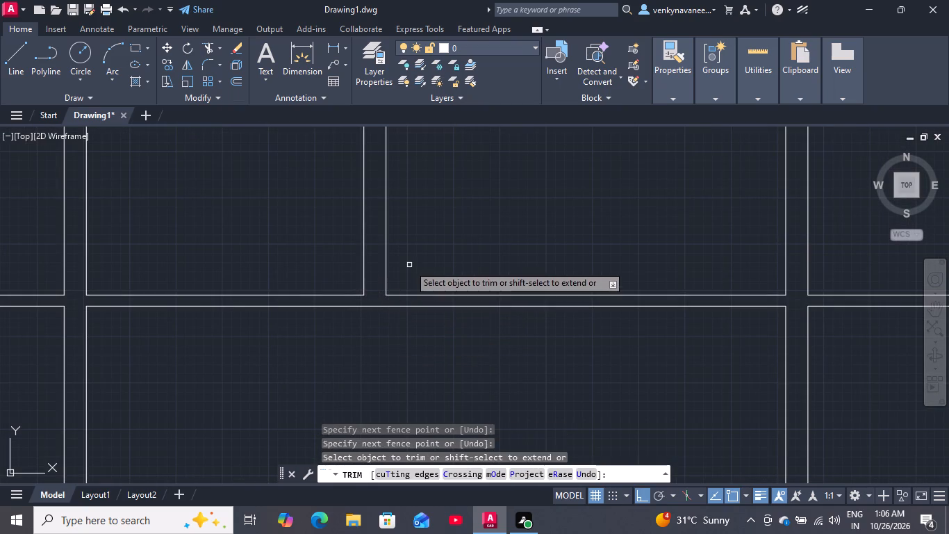
key("space")
Offset the inner top wall line of the new 6'3" wide room 4' downward.
scroll(409, 271, "down", 3)
scroll(354, 191, "up", 1)
left_click(355, 193)
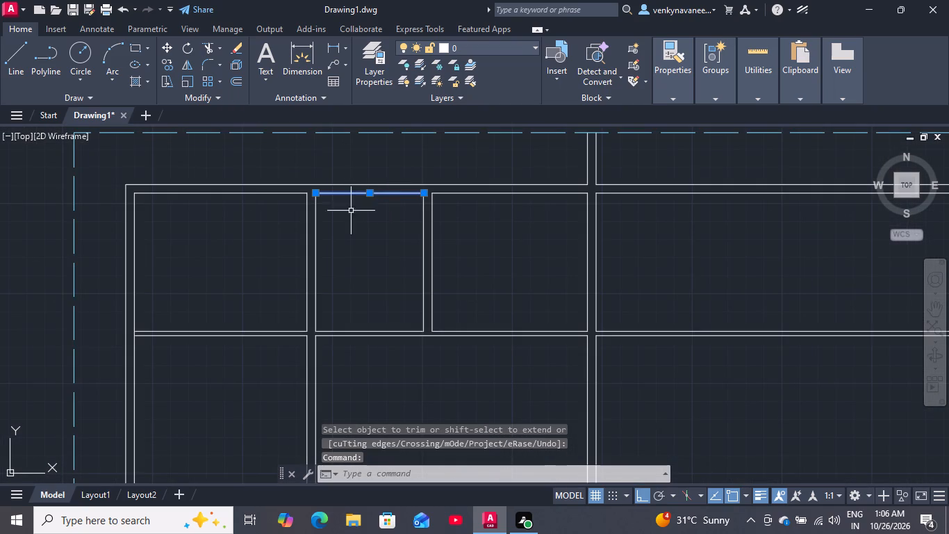
key("o")
key("Return")
key("space")
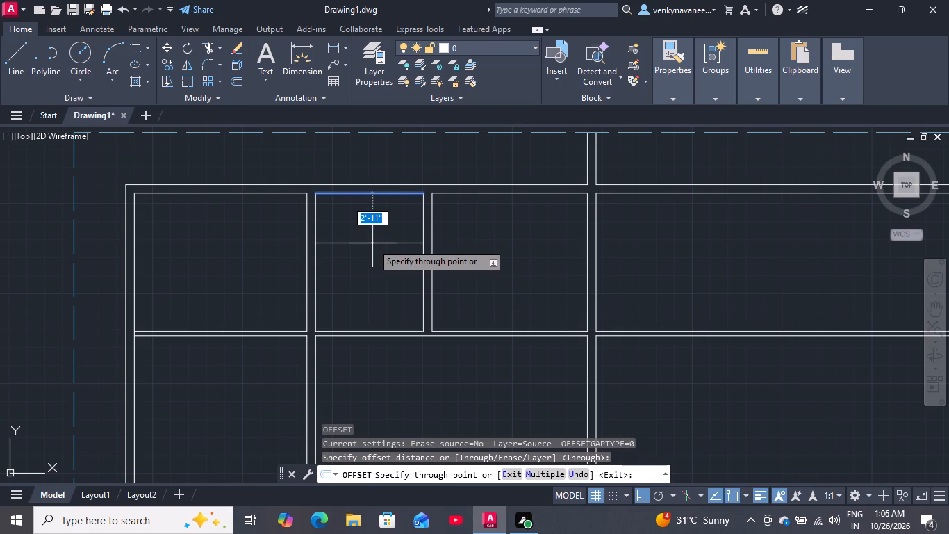
key("4")
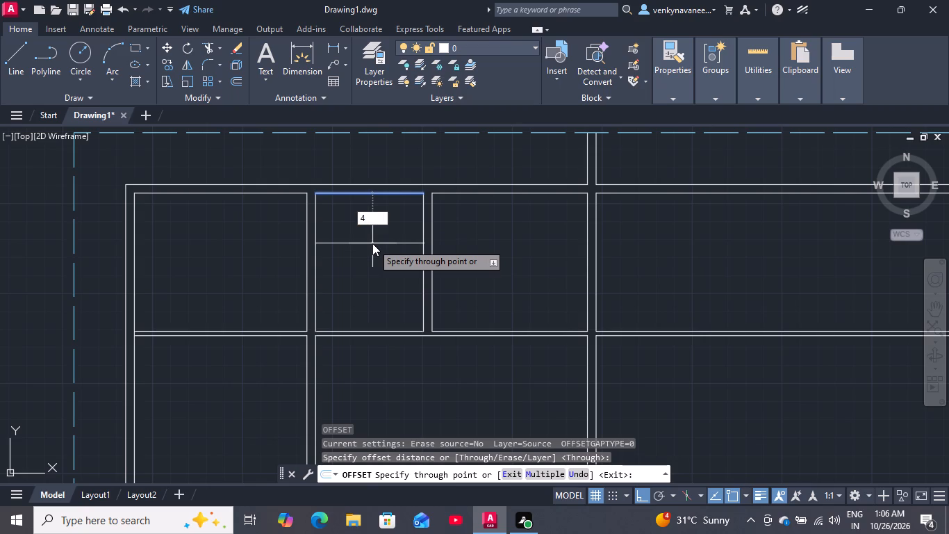
key("shift+quotedbl")
key("BackSpace")
key("apostrophe")
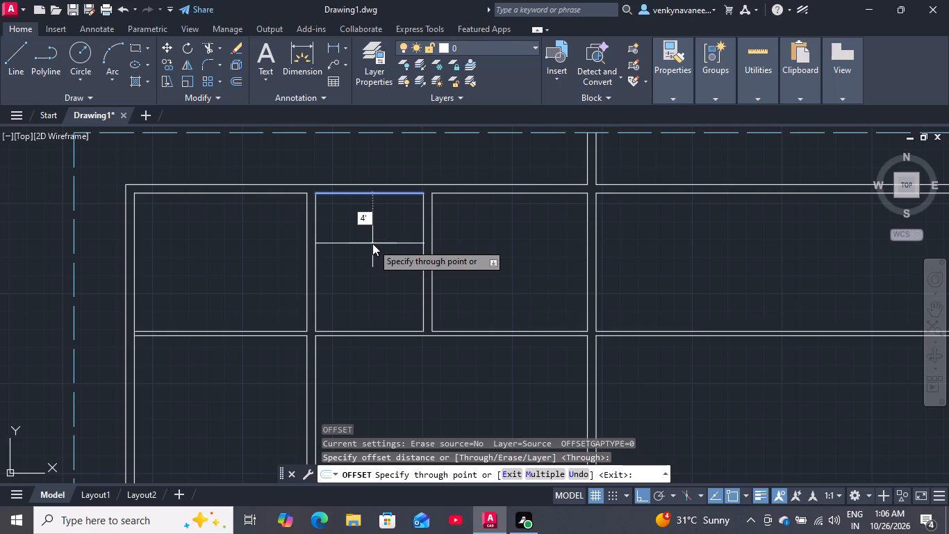
key("Return")
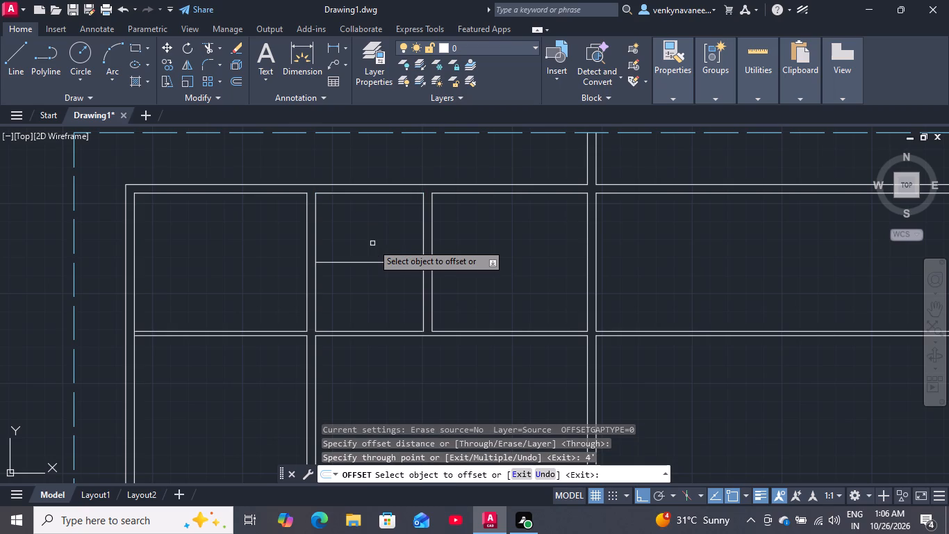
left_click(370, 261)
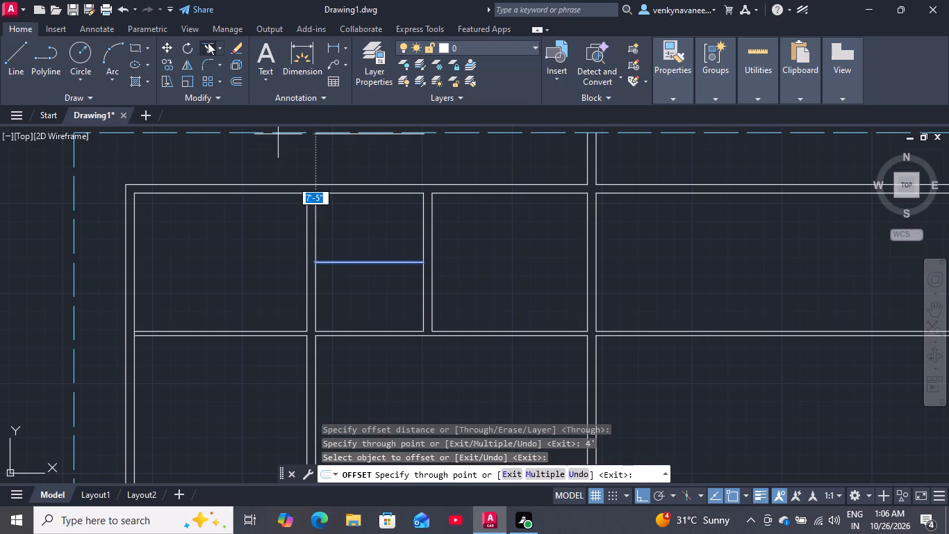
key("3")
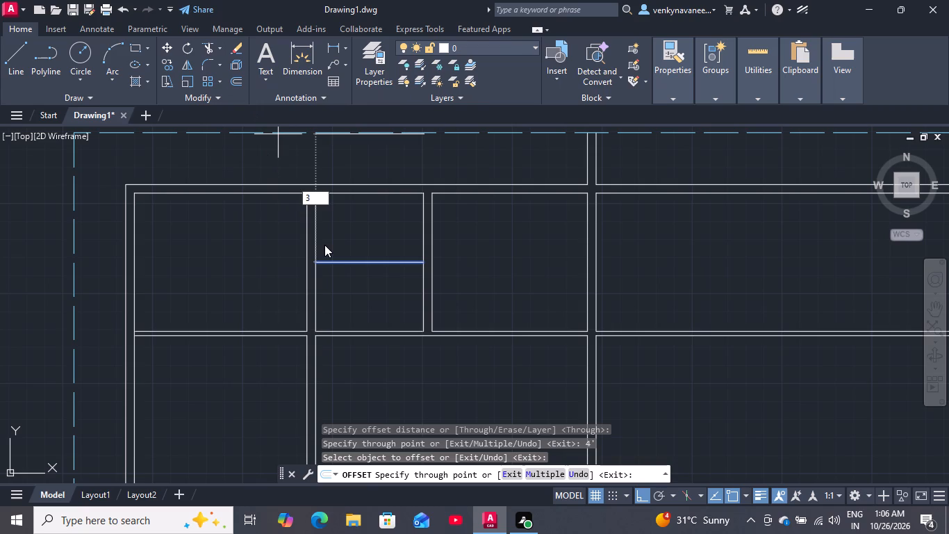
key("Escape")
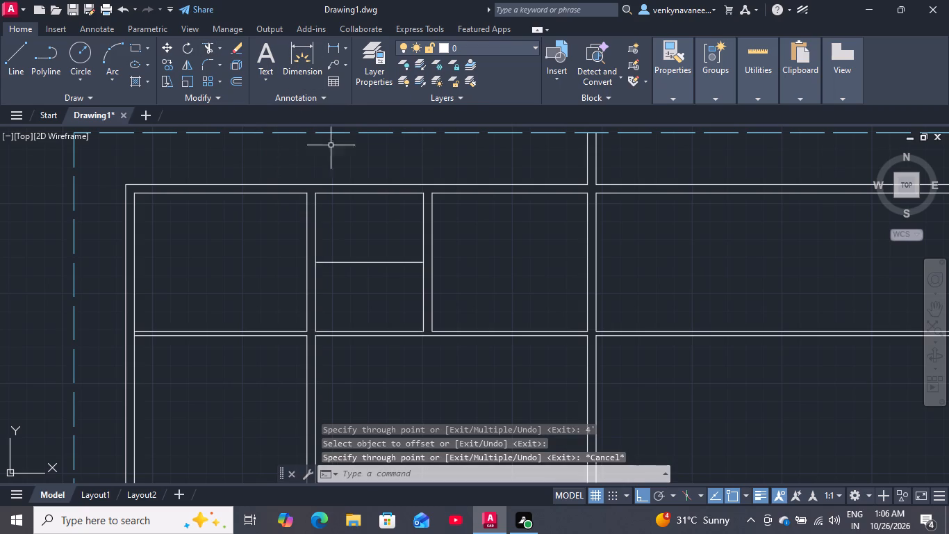
Offset the new horizontal line in the 6'3" wide room 3" downward to form a thin partition.
key("space")
key("space")
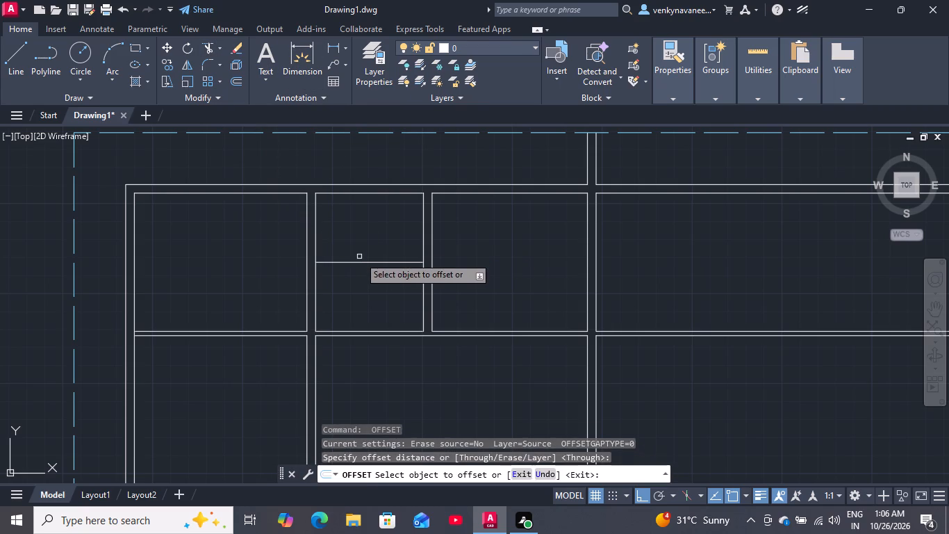
left_click(357, 262)
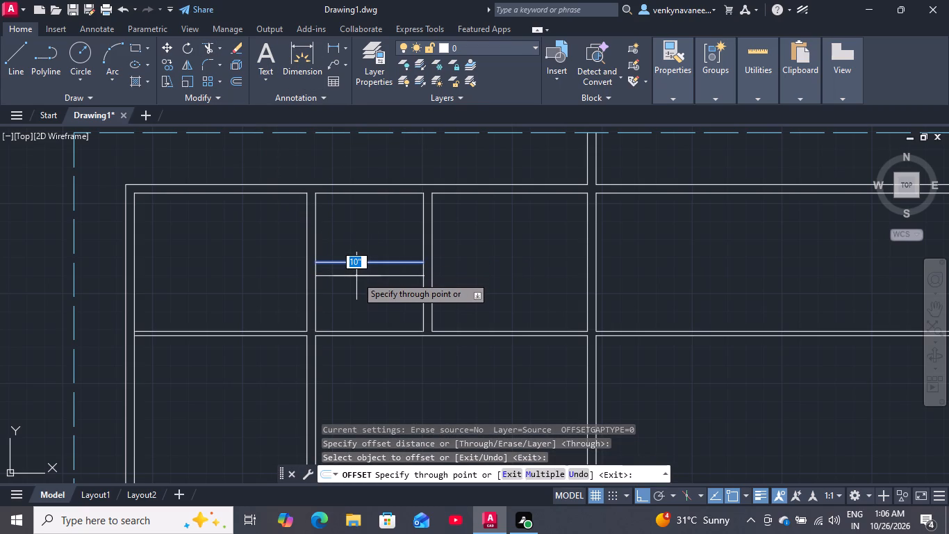
key("3")
key("shift+quotedbl")
key("Return")
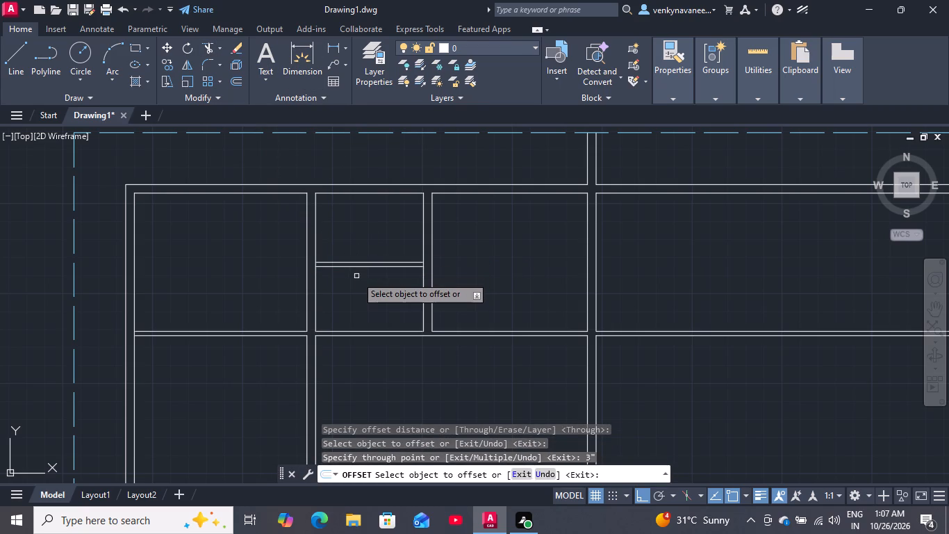
key("space")
Trim the adjoining vertical wall faces between the 3" partition's lines, opening the junctions at both of its ends.
type("tr")
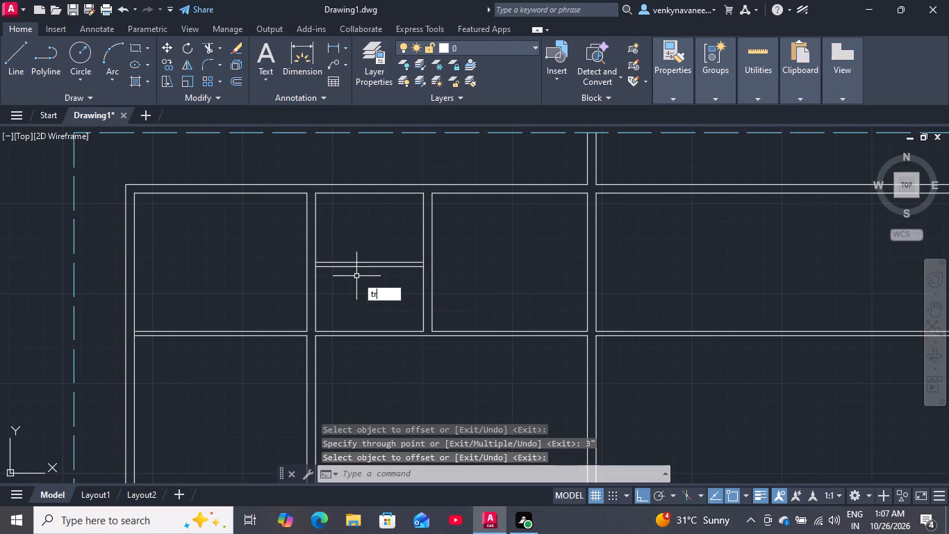
key("Return")
scroll(314, 273, "up", 4)
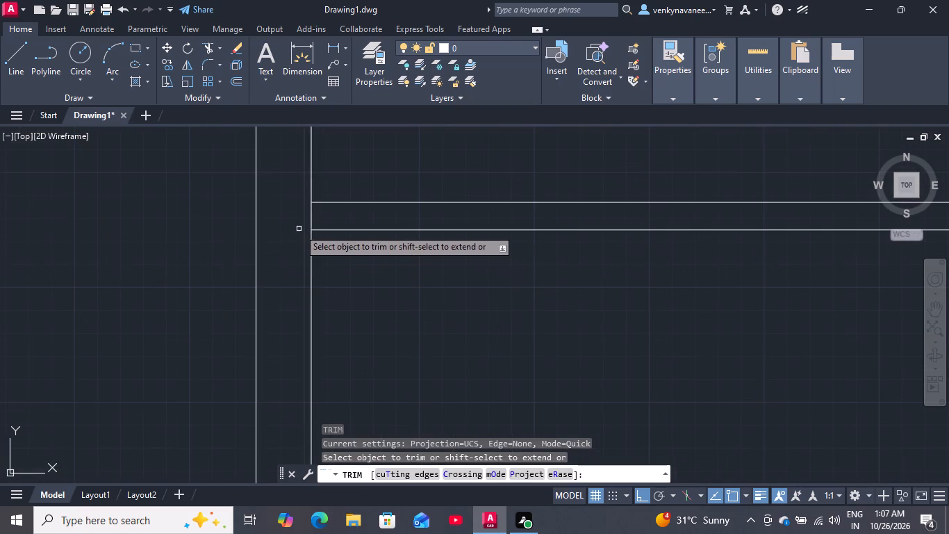
left_click_drag(299, 218, 322, 217)
scroll(290, 245, "down", 3)
scroll(461, 238, "up", 3)
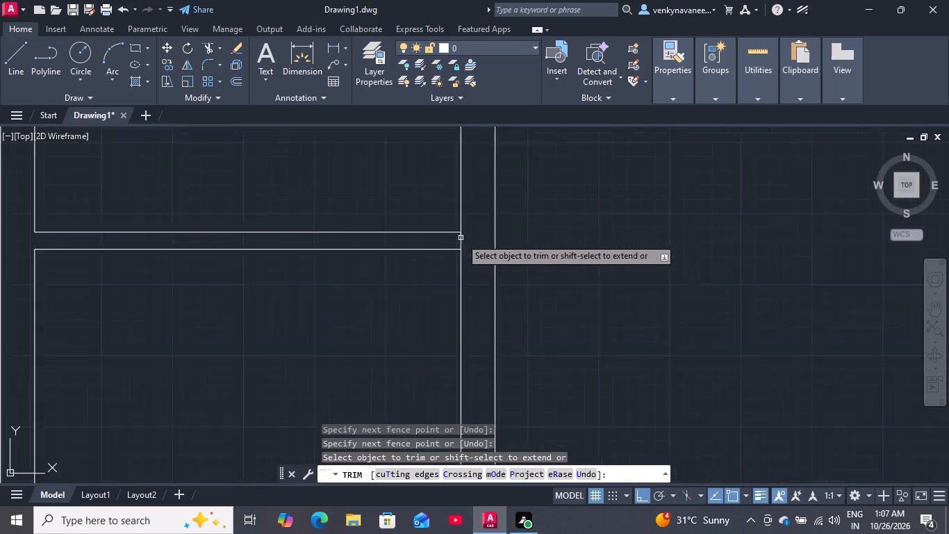
left_click_drag(444, 243, 474, 241)
scroll(469, 238, "down", 3)
scroll(408, 270, "down", 1)
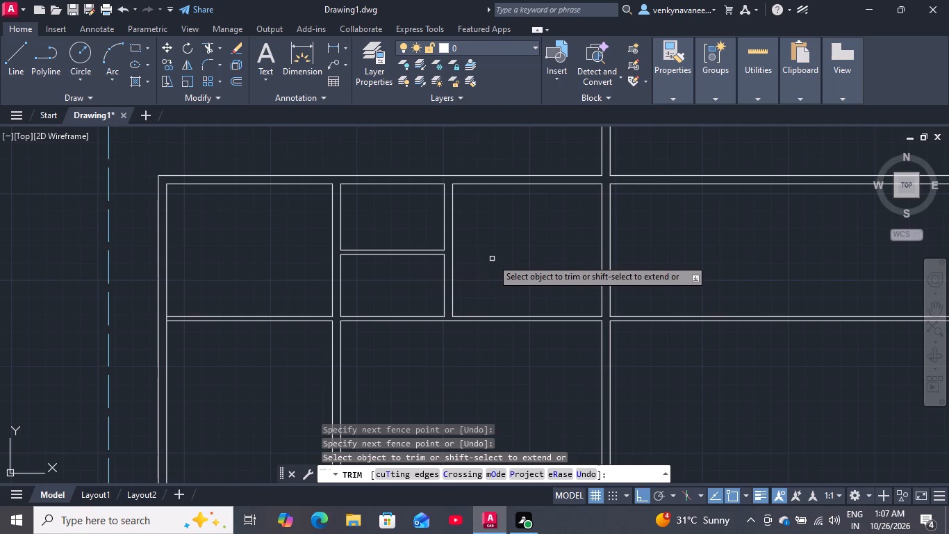
key("space")
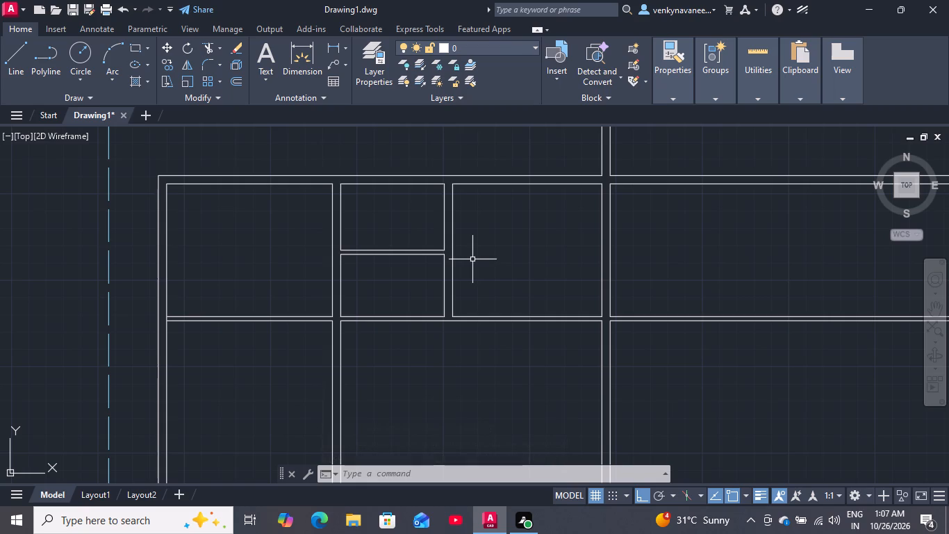
Offset the right face of the 6'3" wide rooms' 6" east wall 4' to the right, into the adjoining top room.
scroll(472, 259, "down", 1)
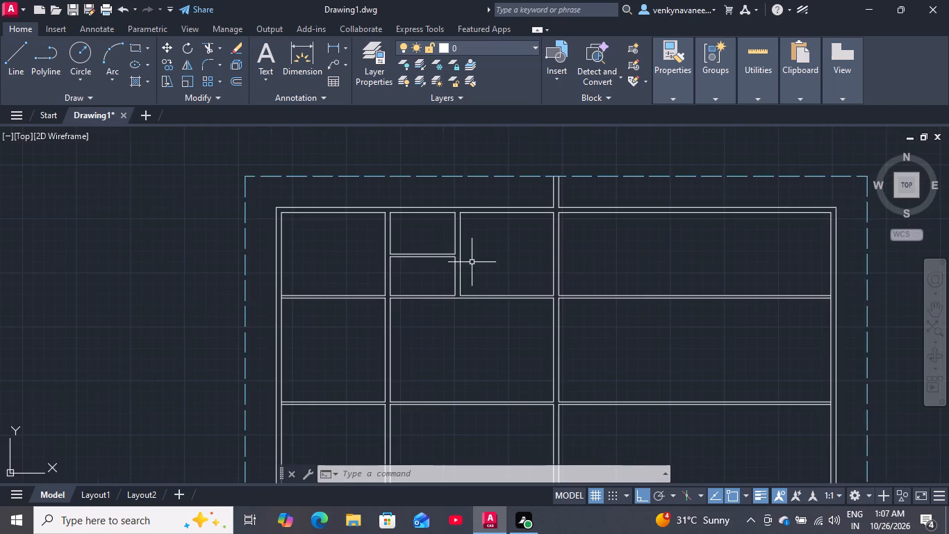
scroll(472, 262, "up", 1)
left_click(452, 262)
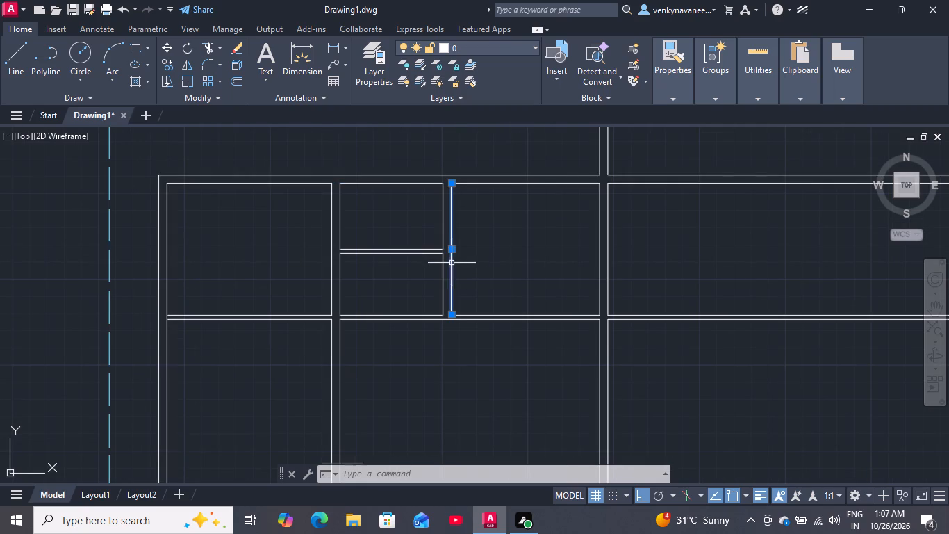
key("o")
key("Return")
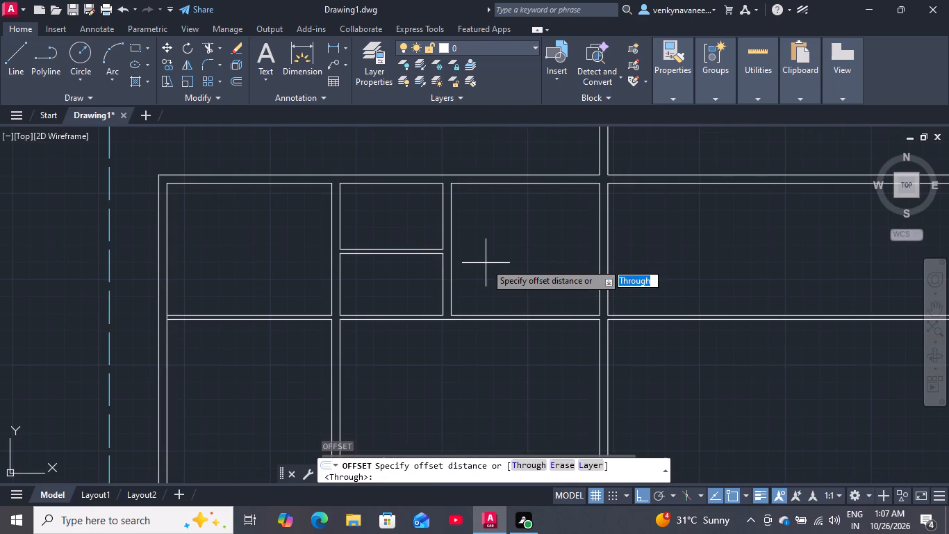
key("space")
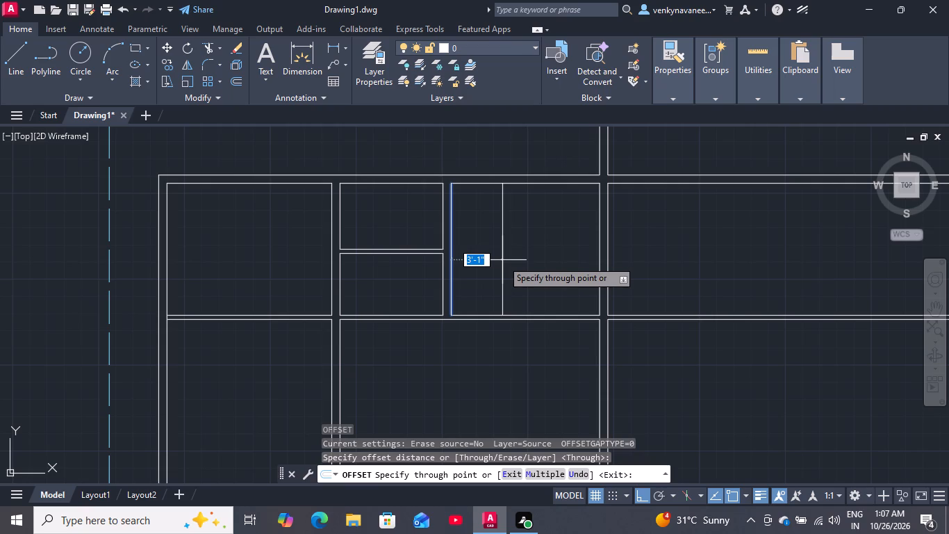
key("4")
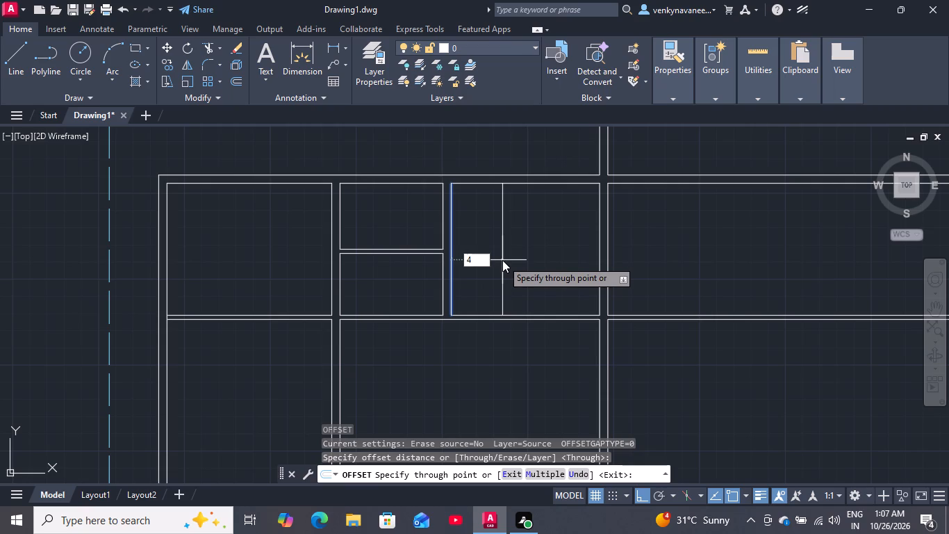
key("shift+quotedbl")
key("BackSpace")
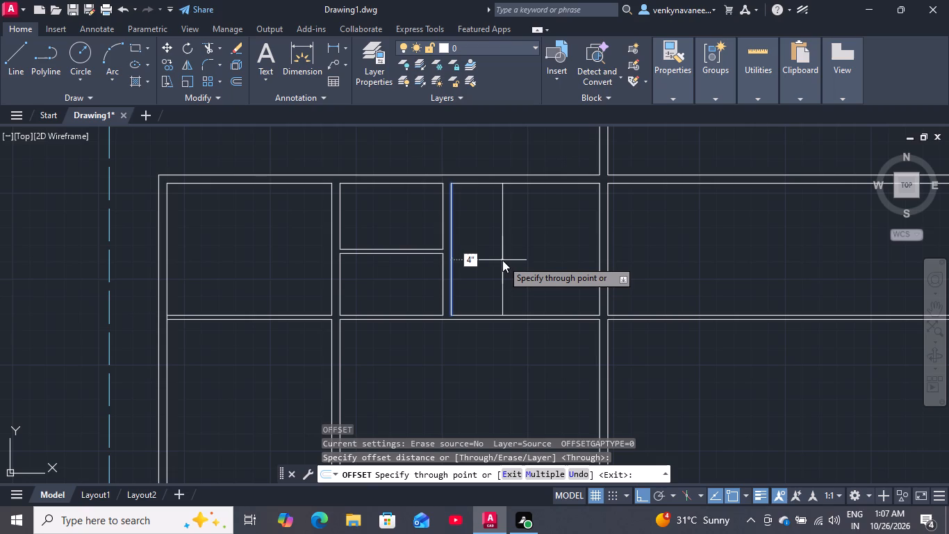
key("apostrophe")
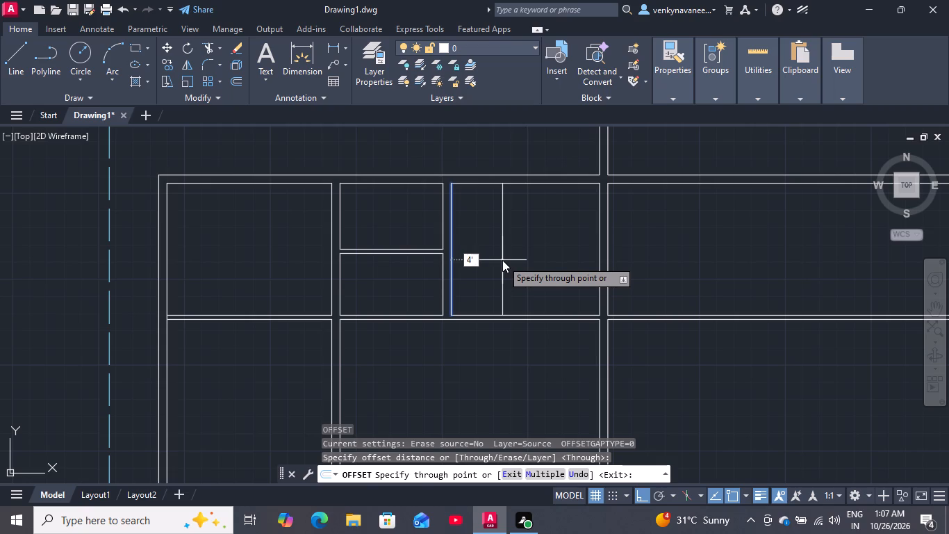
key("Return")
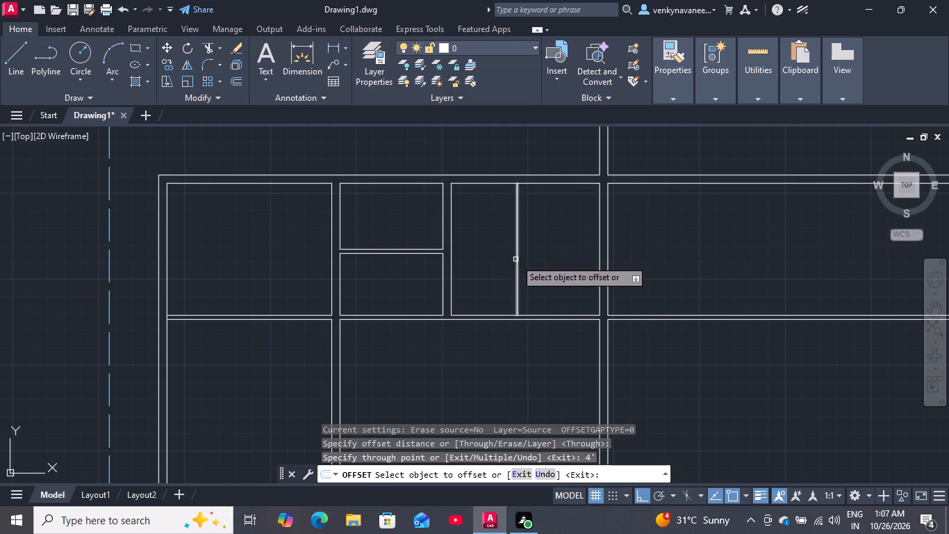
Offset the new vertical line 3" to the right to form a thin partition in the same room.
left_click(515, 259)
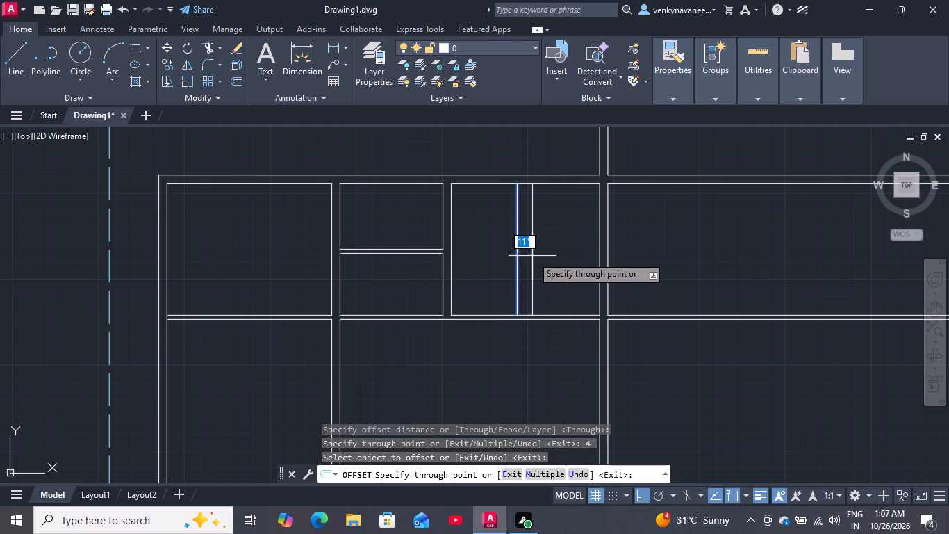
type("3\"")
key("Return")
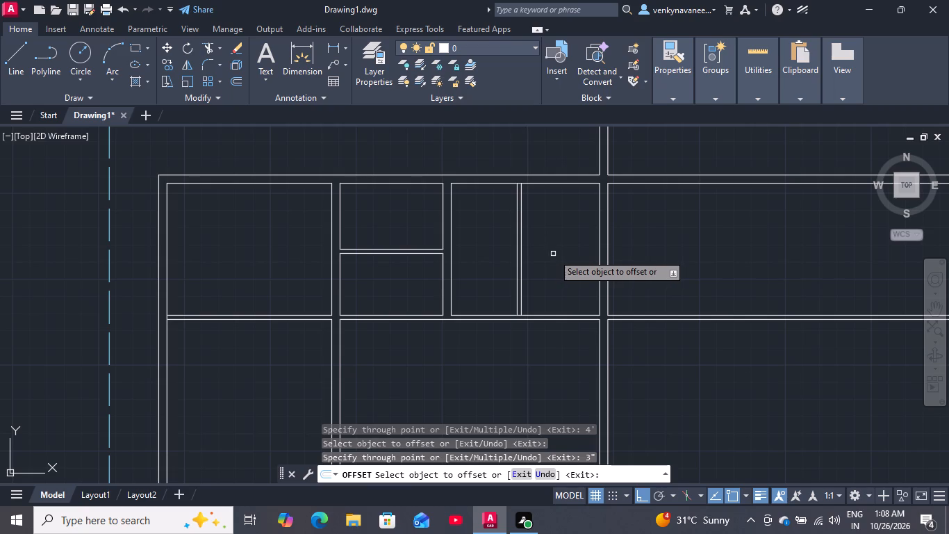
key("space")
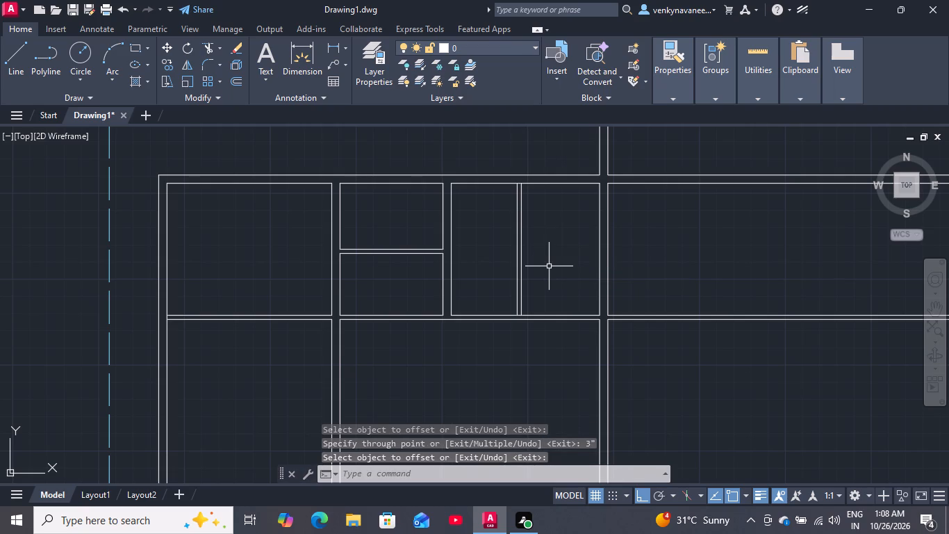
Measure the width and height of the space between the new 3" partition and the central vertical wall.
key("m")
type("ea")
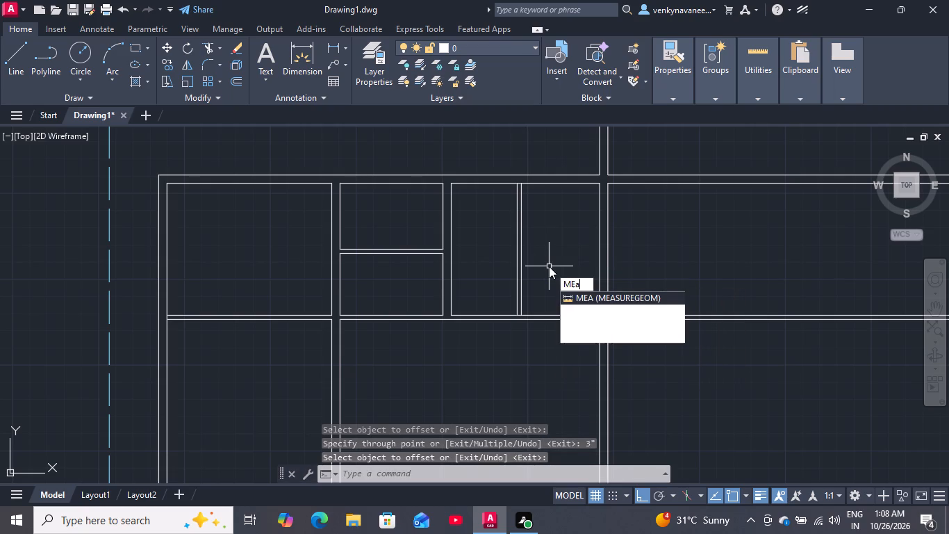
key("Return")
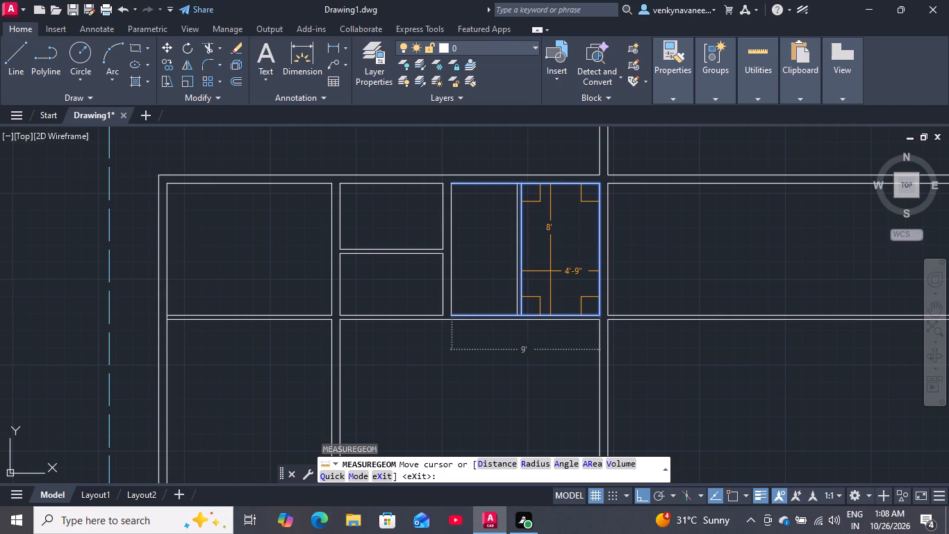
key("space")
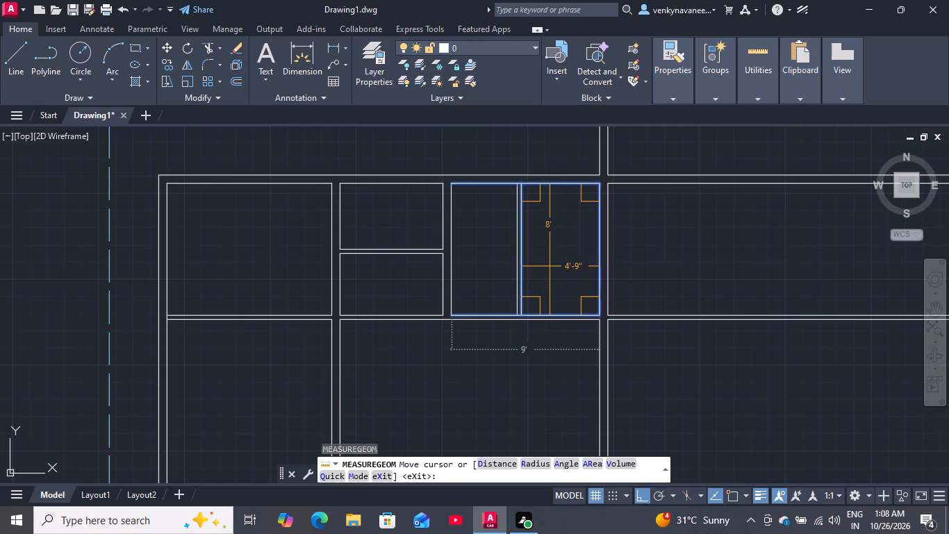
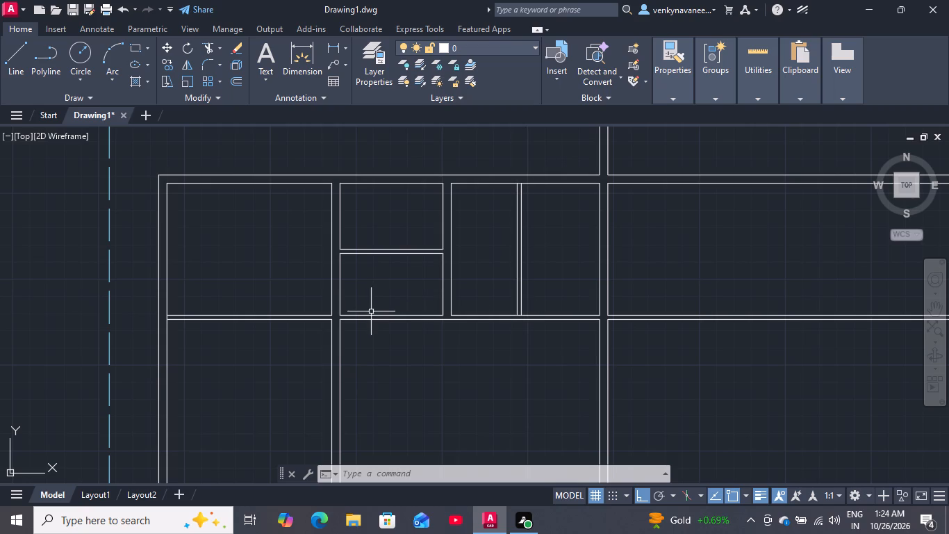
Offset the right line of the thin partition in the top room 3" to the right.
scroll(167, 331, "up", 3)
scroll(210, 341, "down", 3)
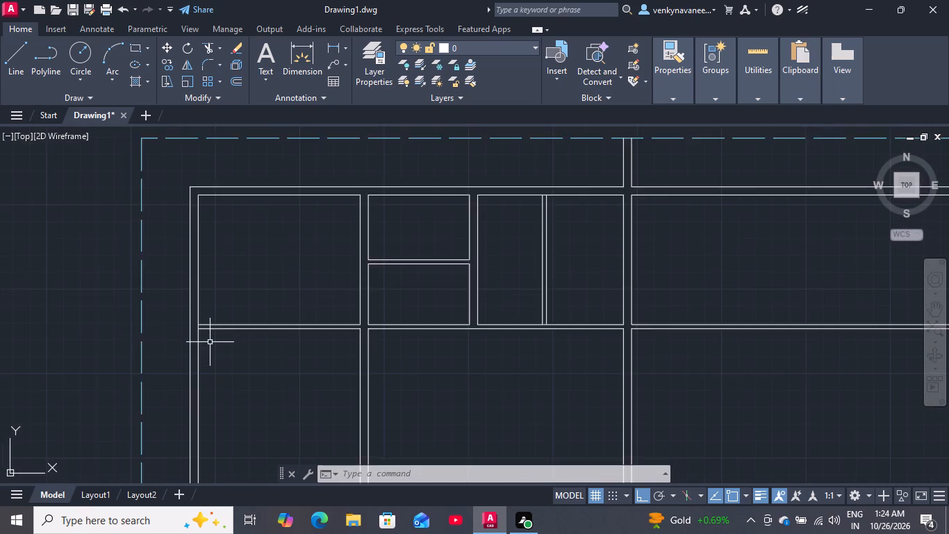
scroll(210, 343, "down", 1)
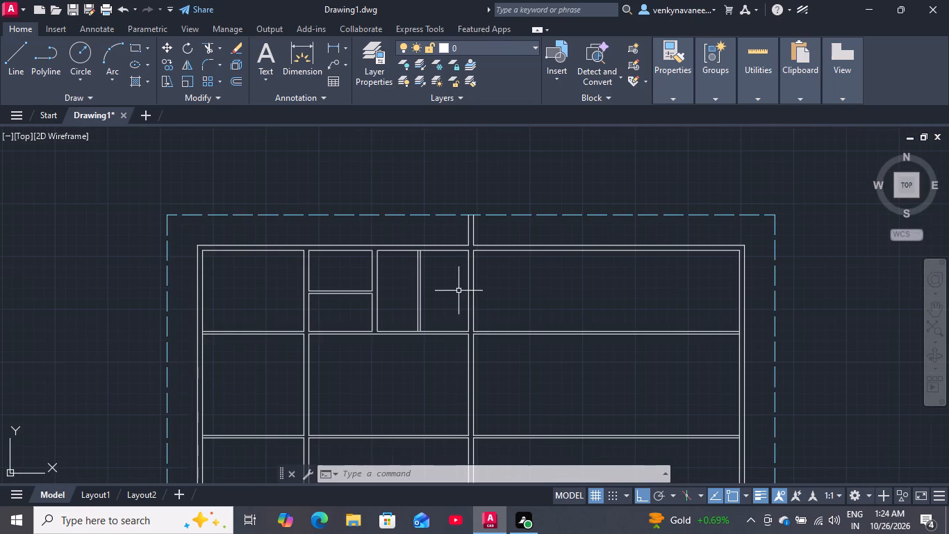
scroll(461, 311, "up", 2)
scroll(381, 330, "up", 1)
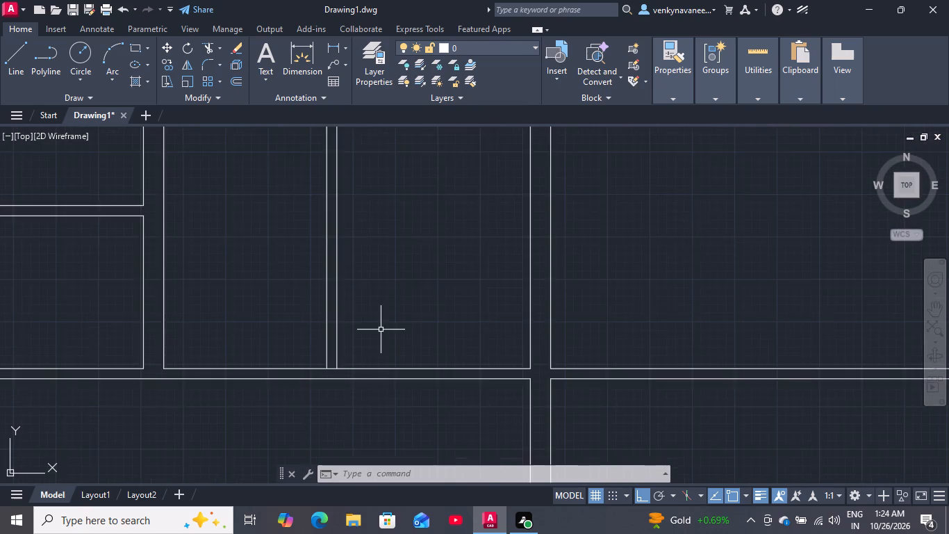
scroll(381, 330, "down", 1)
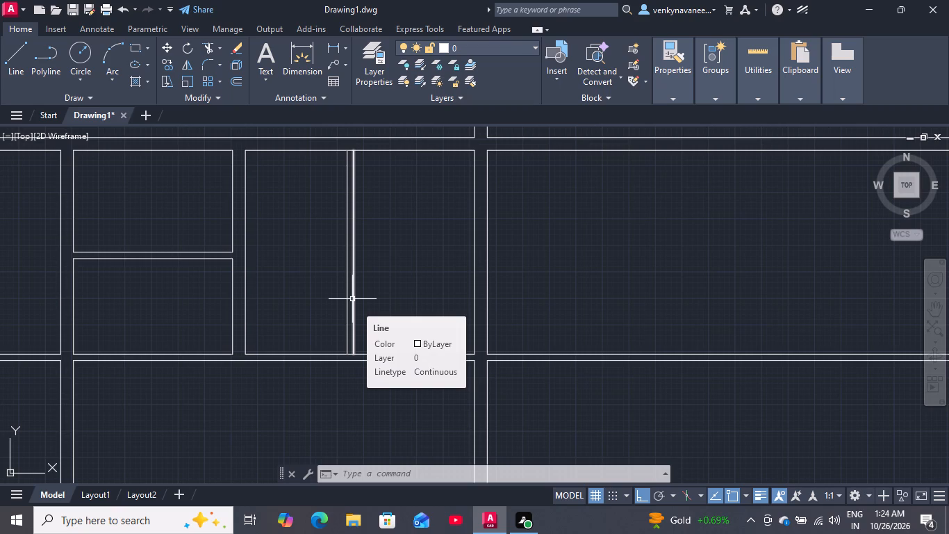
left_click(352, 299)
key("o")
key("Return")
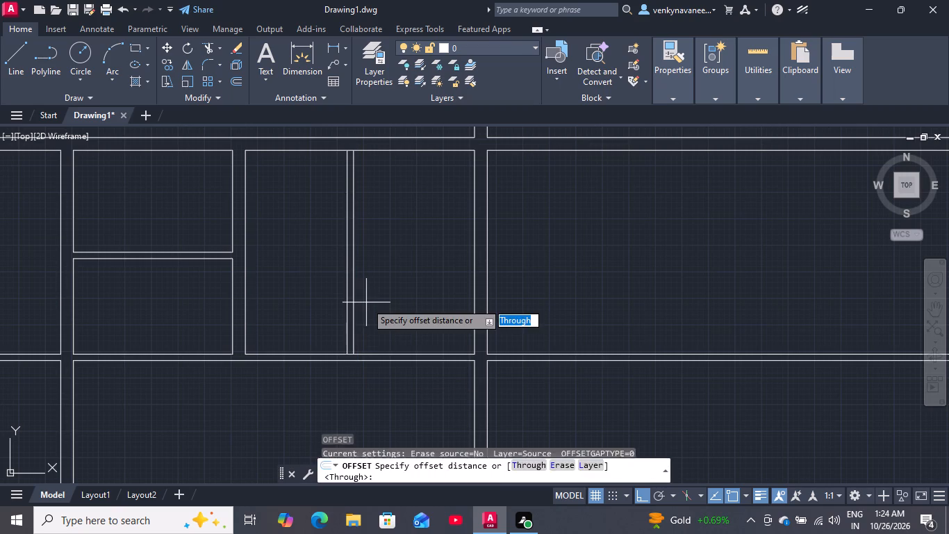
key("Return")
key("3")
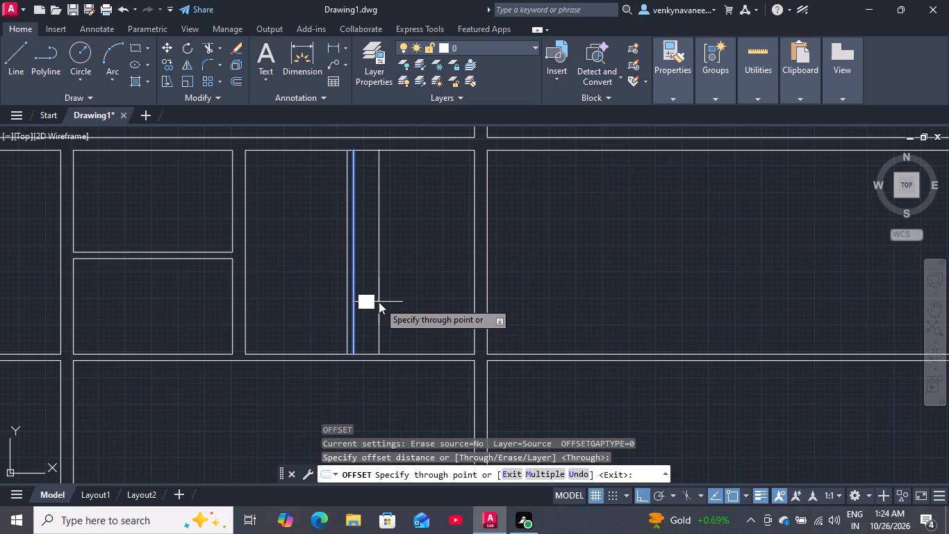
key("shift+quotedbl")
key("Return")
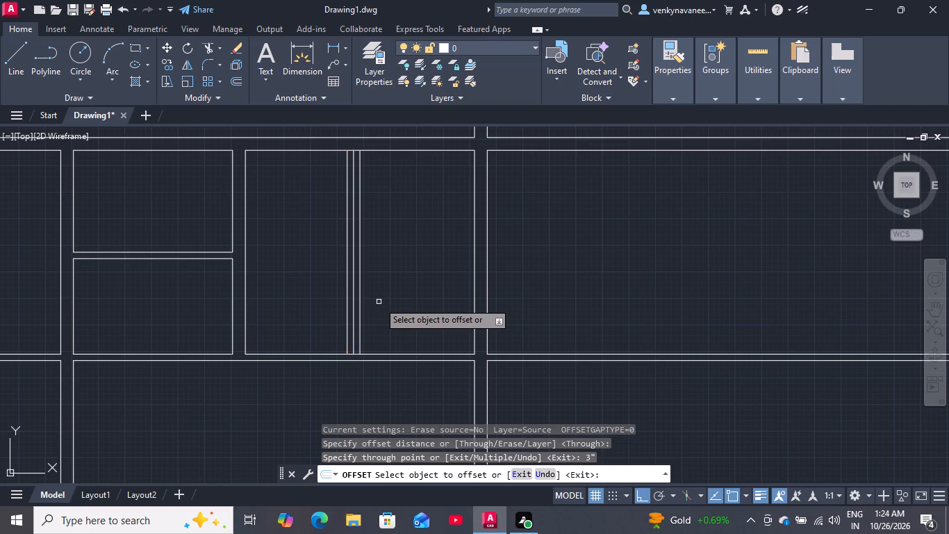
key("space")
Trim away the partition's middle line and the horizontal wall faces between its outer lines, opening both end junctions.
type("tr")
key("Return")
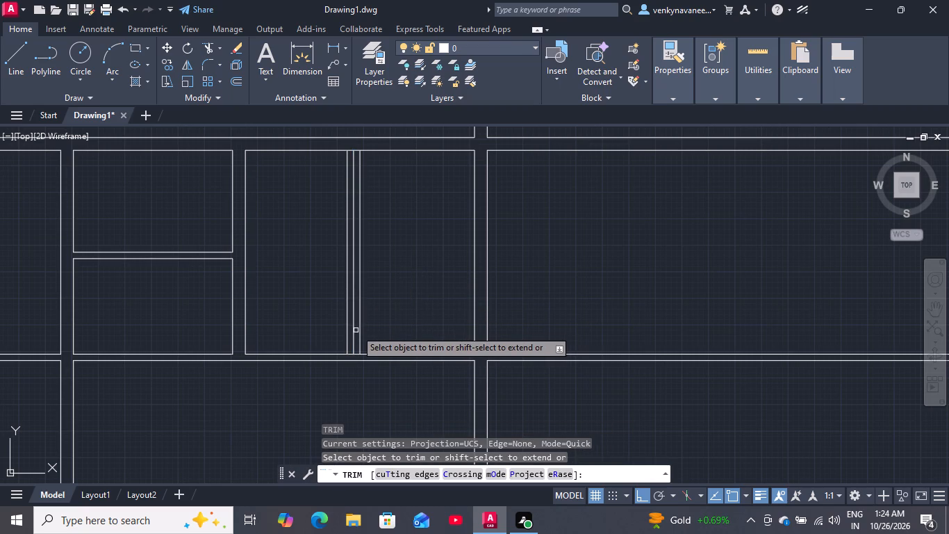
left_click(355, 328)
left_click(357, 356)
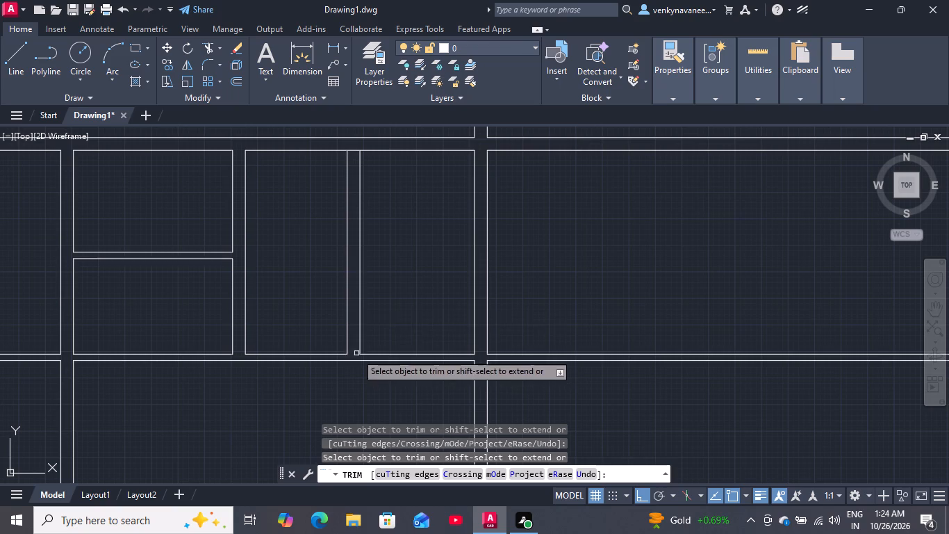
left_click(352, 149)
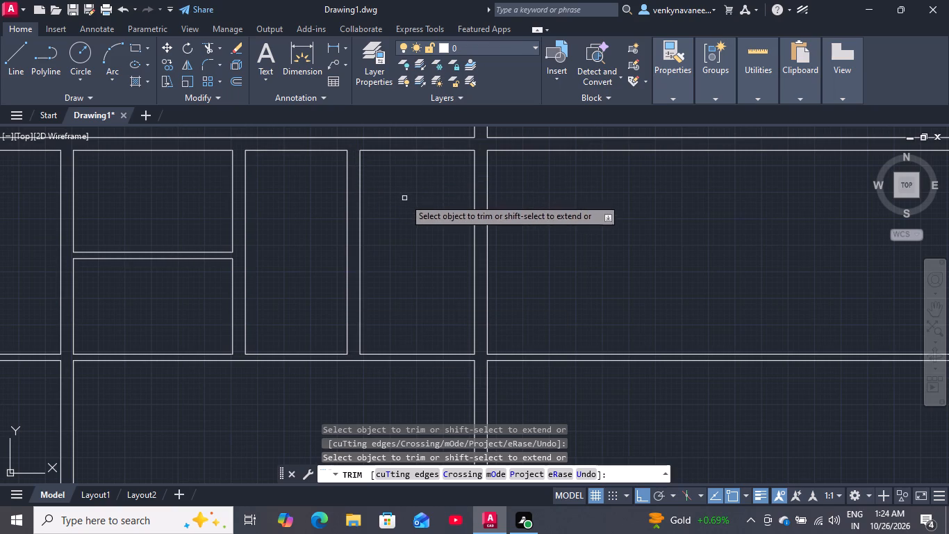
Trim the west outer wall's inner face between the lines of the four horizontal interior walls, opening each junction.
scroll(406, 202, "down", 3)
scroll(263, 310, "up", 3)
scroll(263, 310, "down", 2)
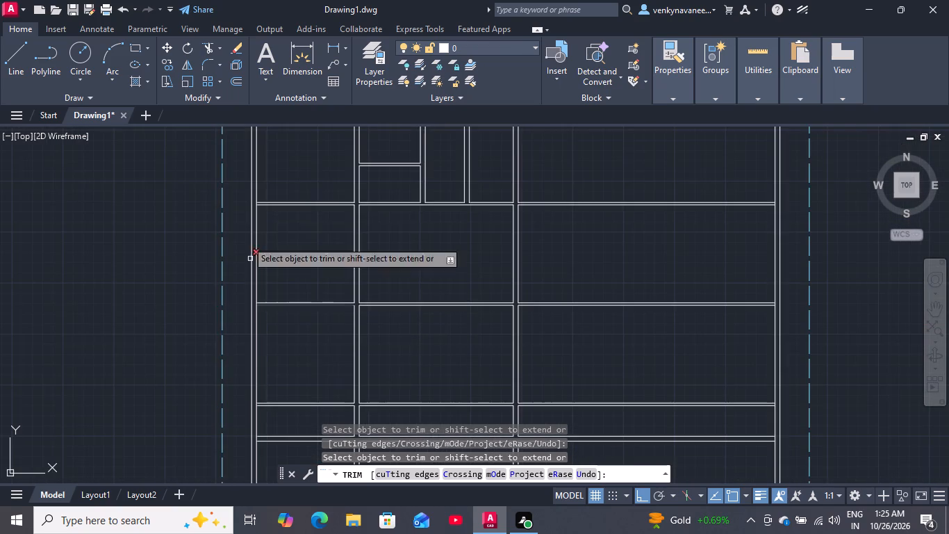
scroll(251, 195, "up", 4)
left_click_drag(283, 248, 261, 252)
scroll(260, 259, "down", 1)
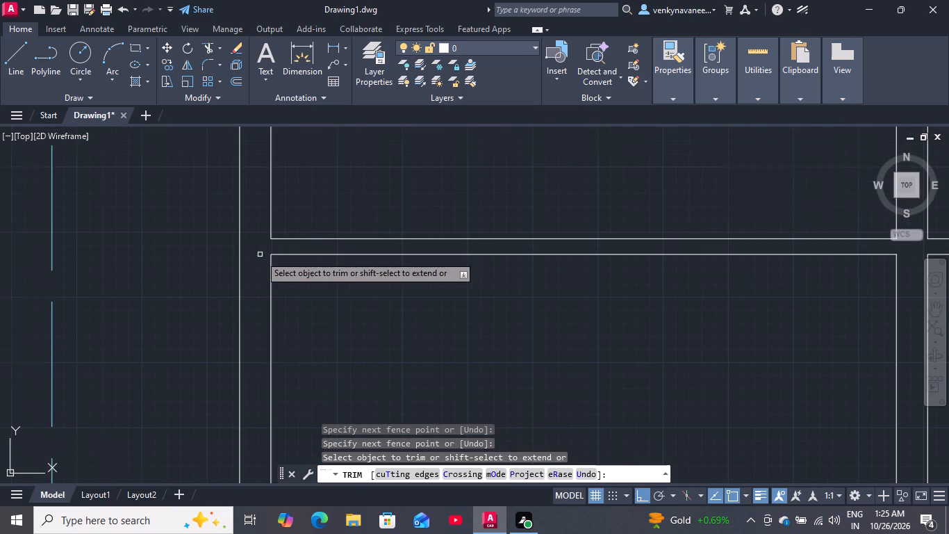
scroll(260, 259, "down", 4)
scroll(278, 352, "up", 3)
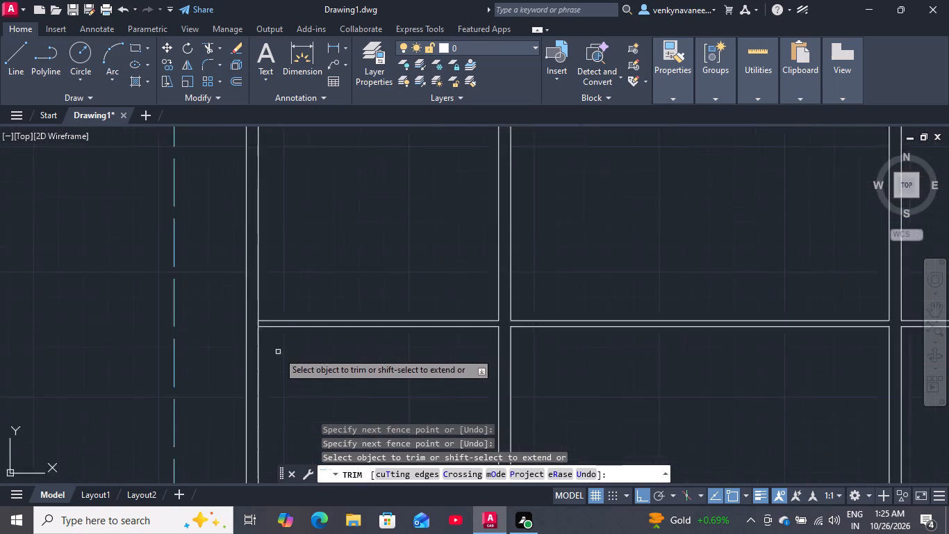
scroll(278, 352, "up", 3)
left_click_drag(251, 300, 230, 303)
scroll(238, 293, "down", 4)
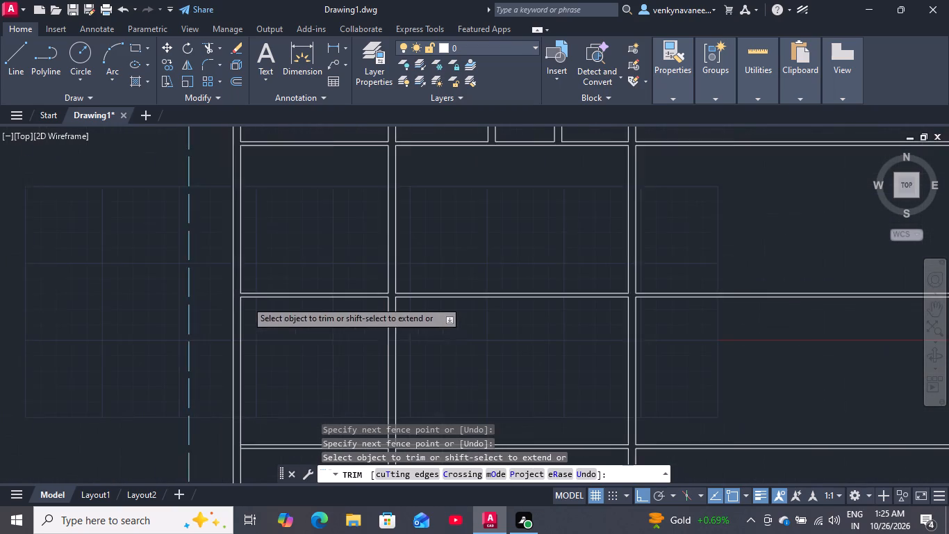
scroll(253, 282, "down", 1)
scroll(236, 395, "up", 6)
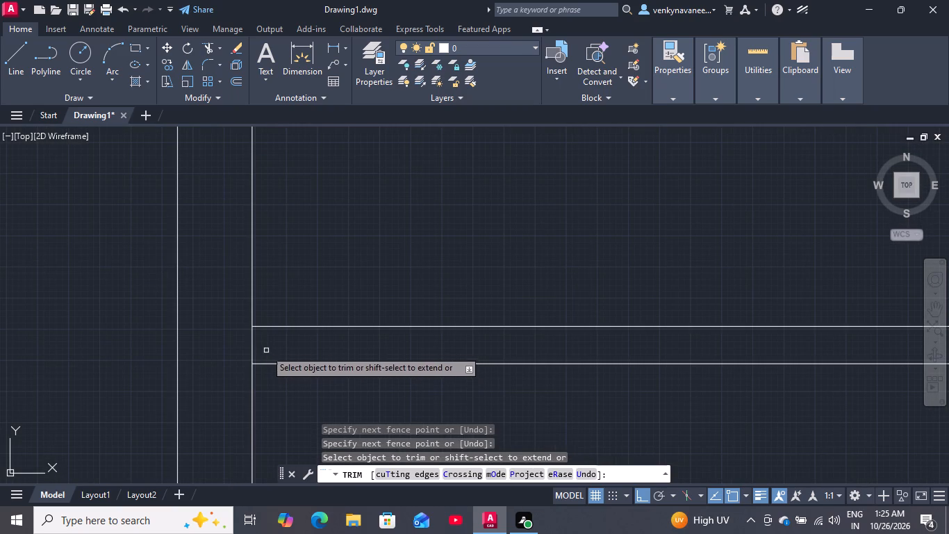
left_click_drag(264, 345, 239, 348)
scroll(252, 314, "down", 4)
scroll(247, 414, "up", 2)
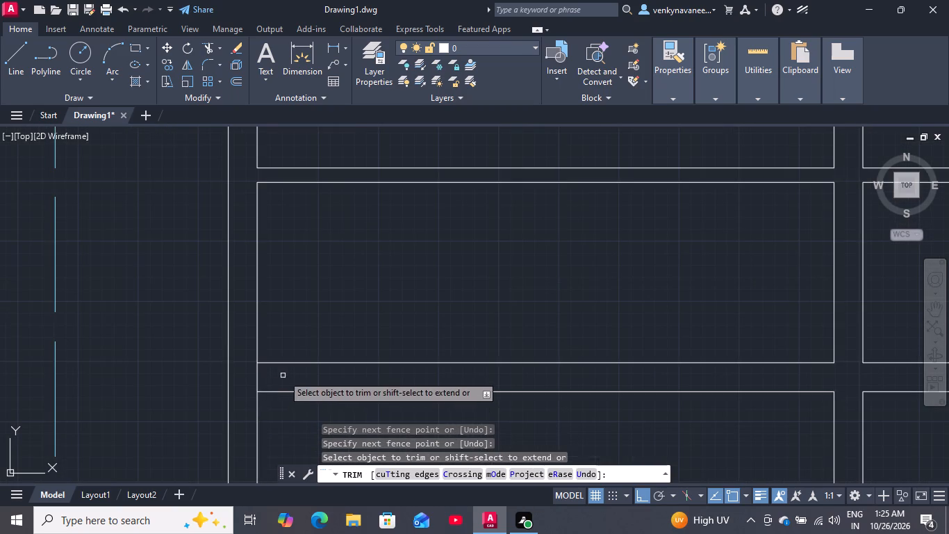
left_click_drag(283, 375, 240, 383)
scroll(249, 348, "down", 5)
scroll(254, 398, "up", 3)
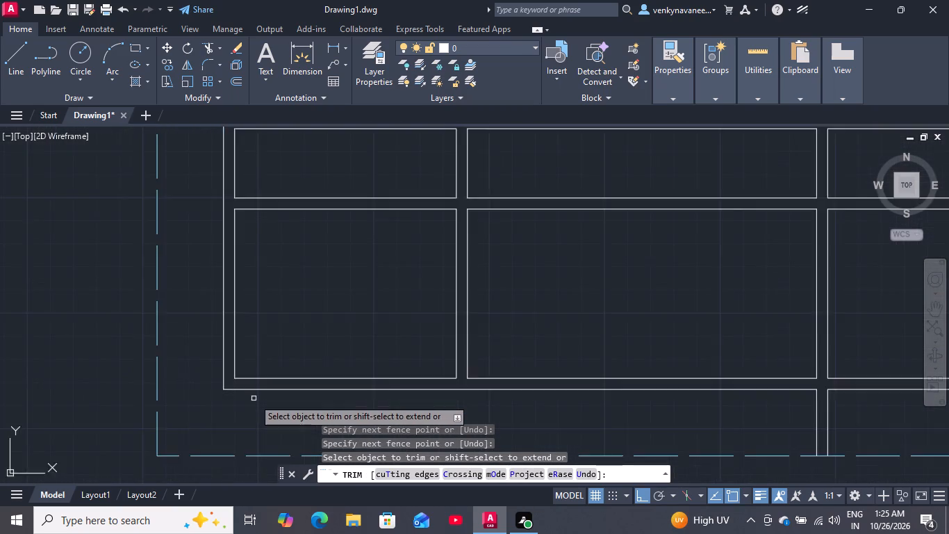
scroll(254, 398, "down", 3)
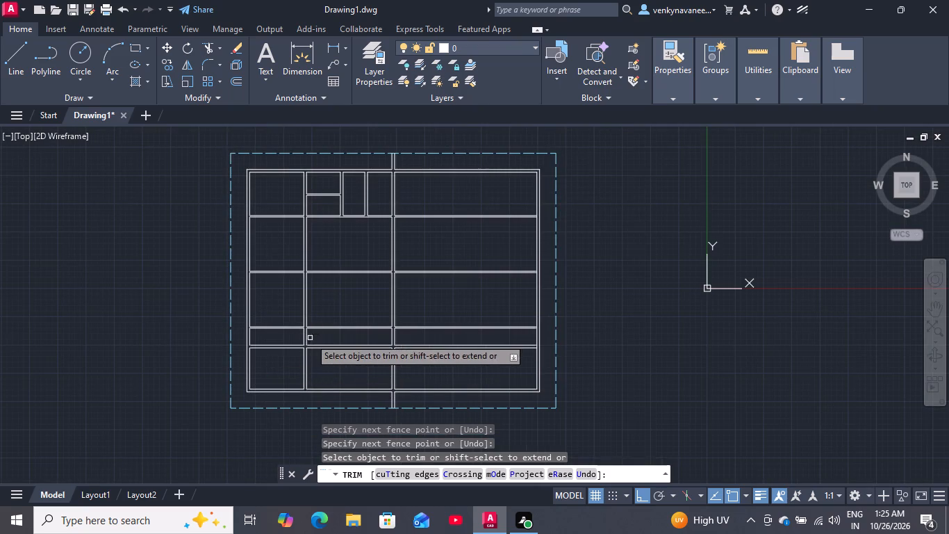
scroll(310, 338, "up", 2)
scroll(310, 338, "down", 2)
scroll(348, 161, "up", 2)
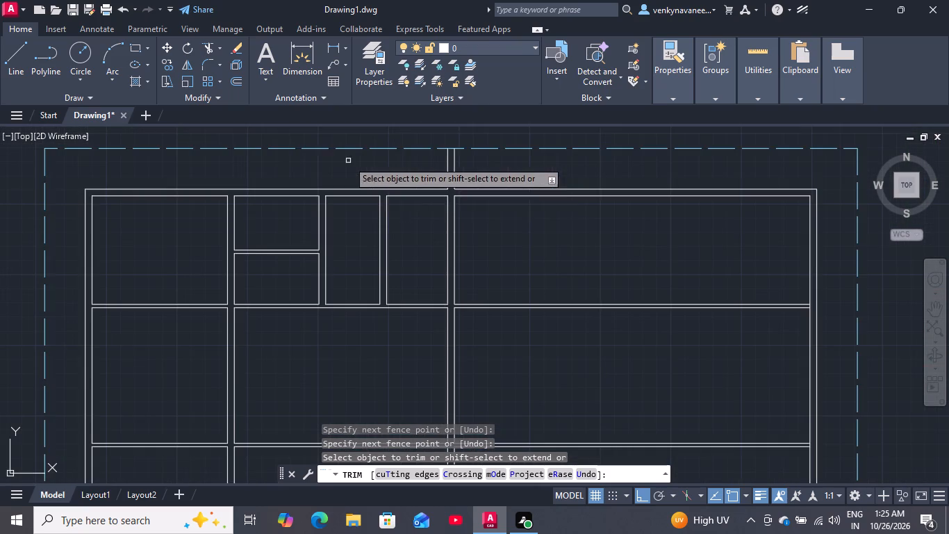
key("space")
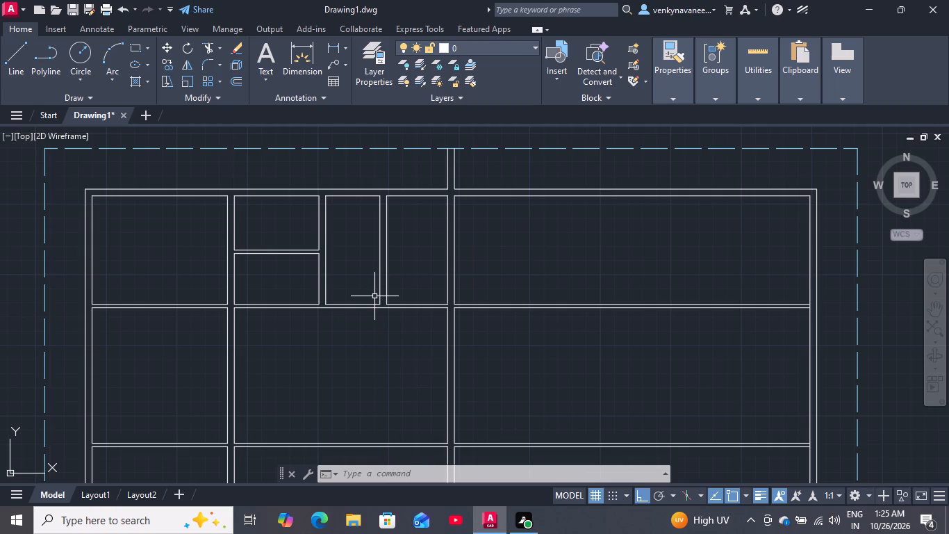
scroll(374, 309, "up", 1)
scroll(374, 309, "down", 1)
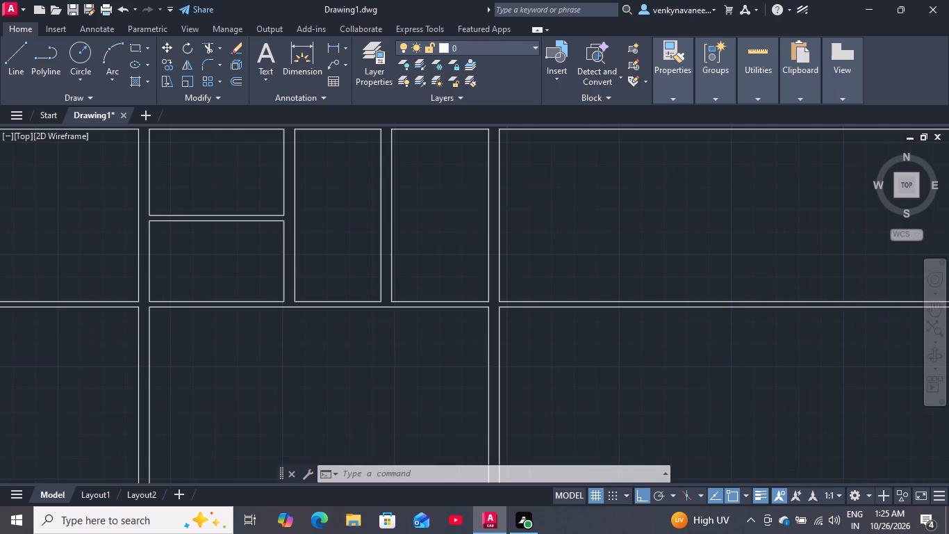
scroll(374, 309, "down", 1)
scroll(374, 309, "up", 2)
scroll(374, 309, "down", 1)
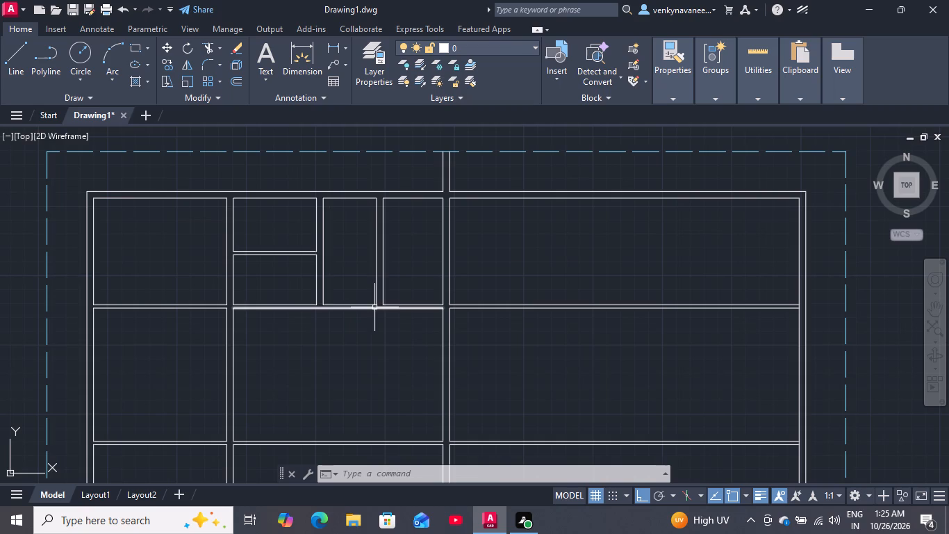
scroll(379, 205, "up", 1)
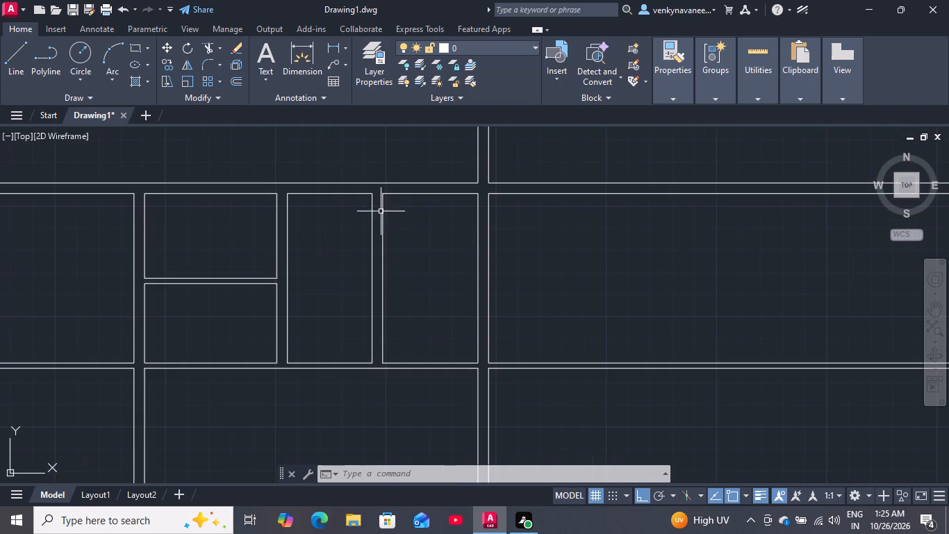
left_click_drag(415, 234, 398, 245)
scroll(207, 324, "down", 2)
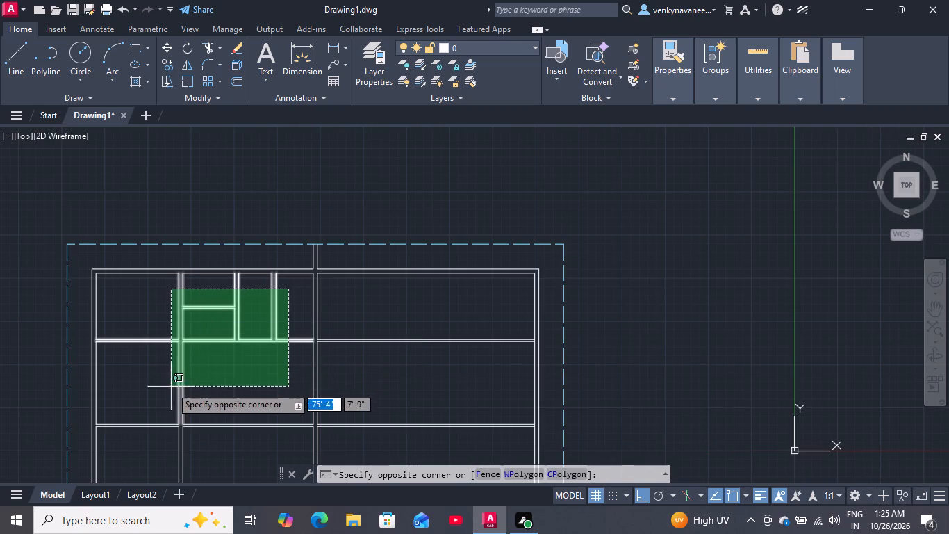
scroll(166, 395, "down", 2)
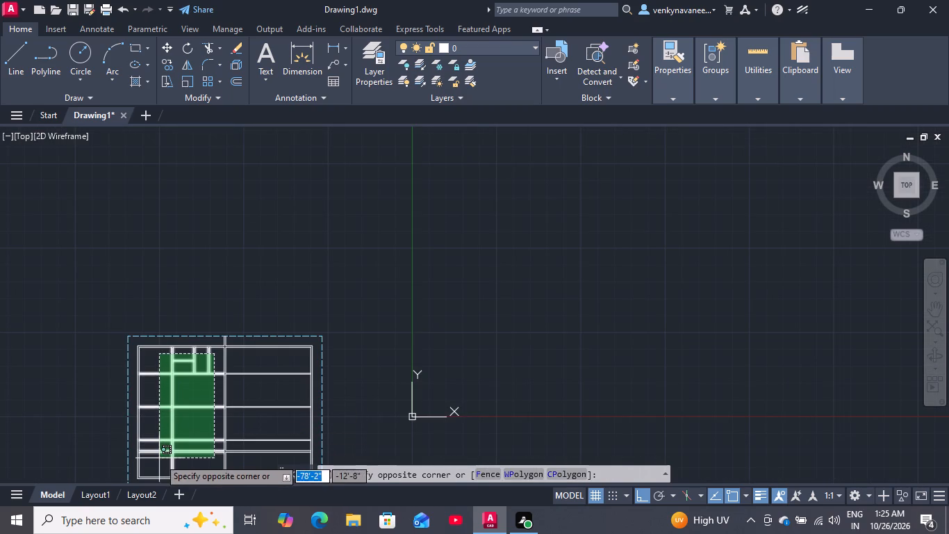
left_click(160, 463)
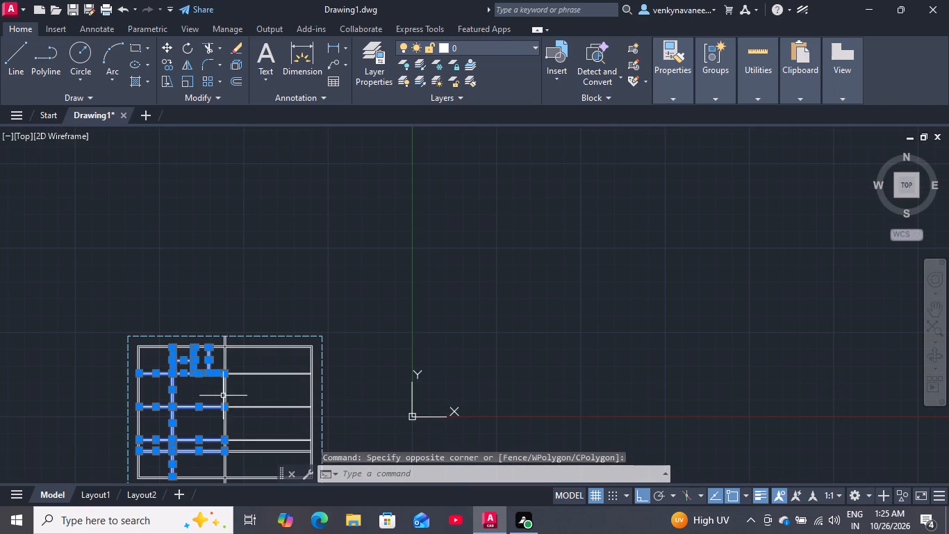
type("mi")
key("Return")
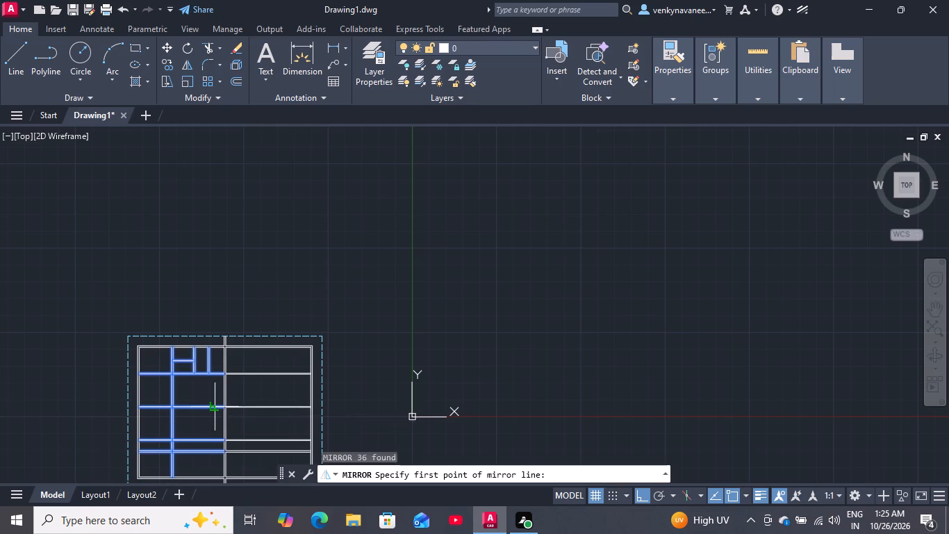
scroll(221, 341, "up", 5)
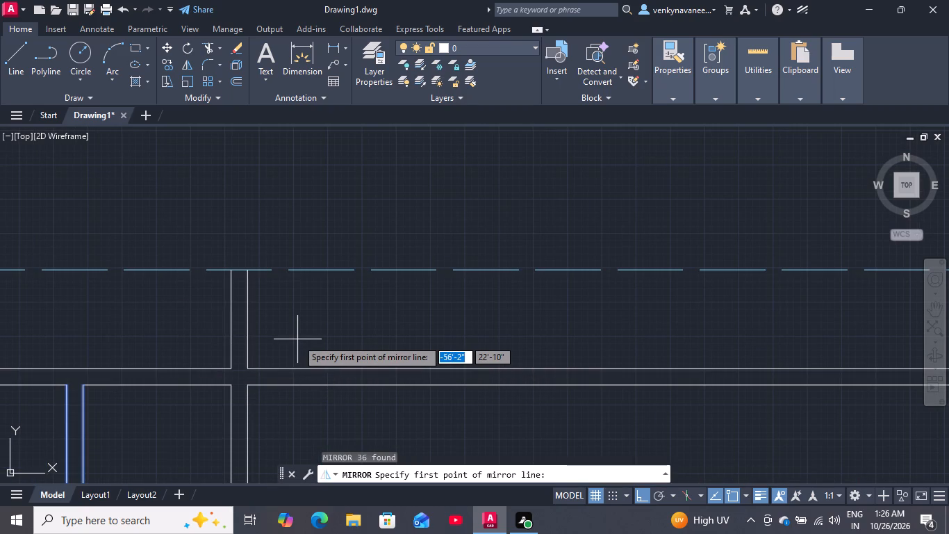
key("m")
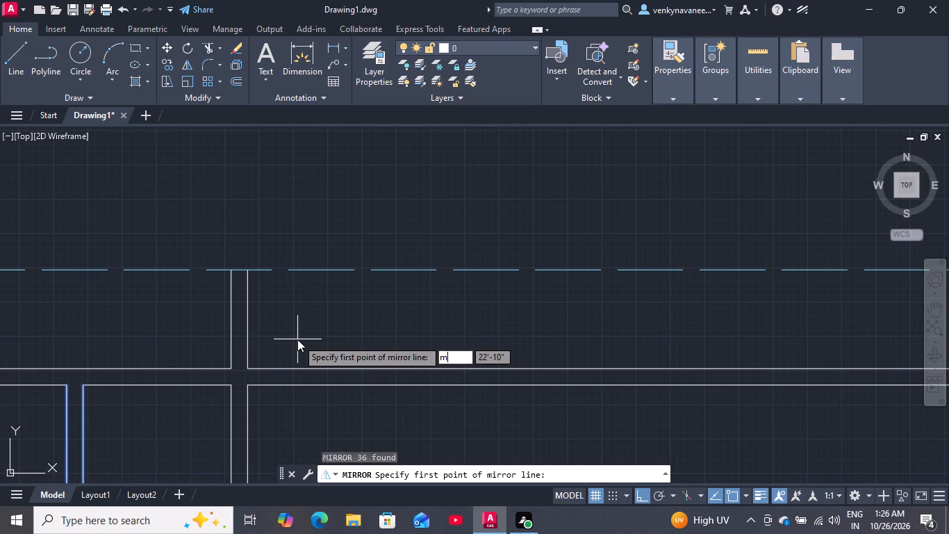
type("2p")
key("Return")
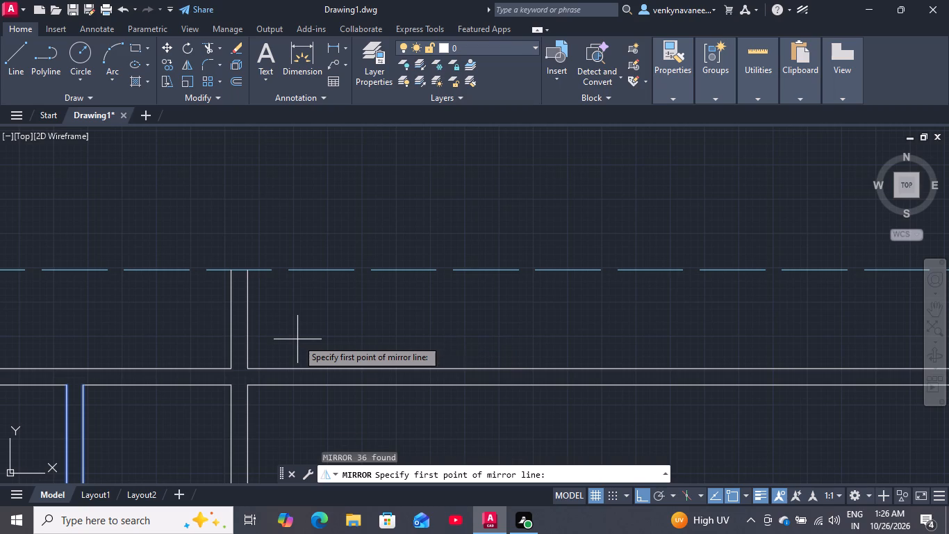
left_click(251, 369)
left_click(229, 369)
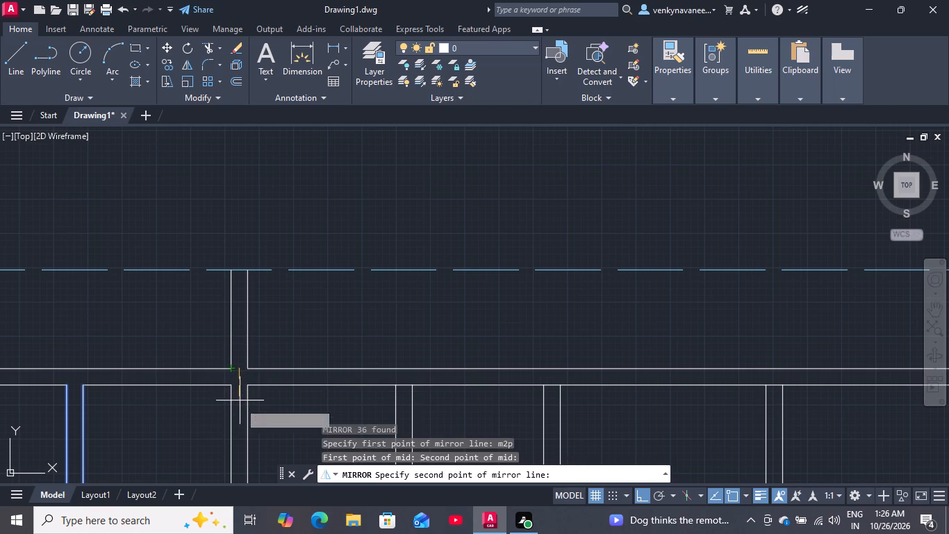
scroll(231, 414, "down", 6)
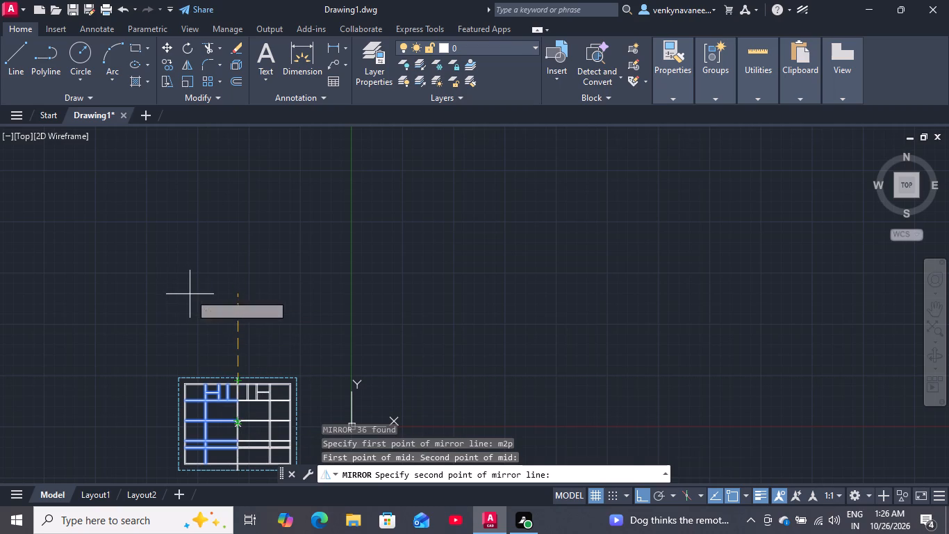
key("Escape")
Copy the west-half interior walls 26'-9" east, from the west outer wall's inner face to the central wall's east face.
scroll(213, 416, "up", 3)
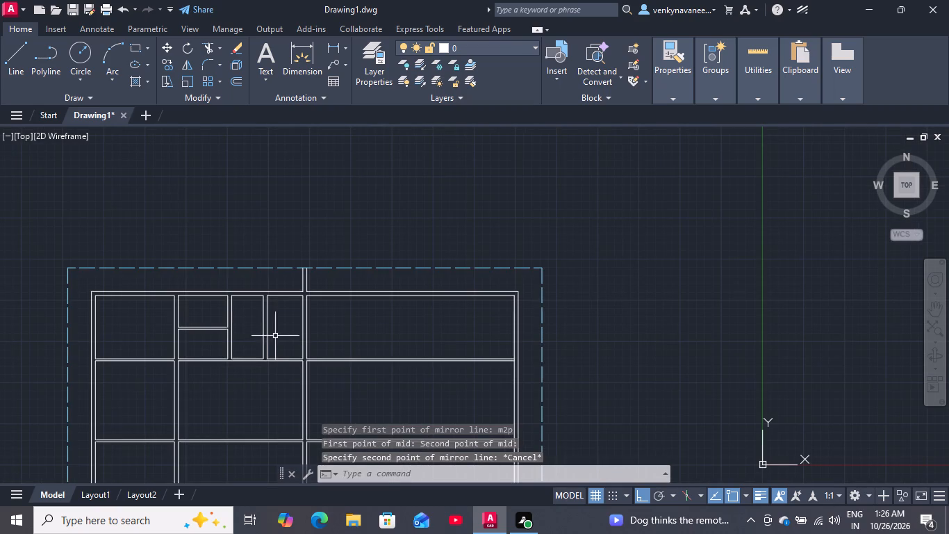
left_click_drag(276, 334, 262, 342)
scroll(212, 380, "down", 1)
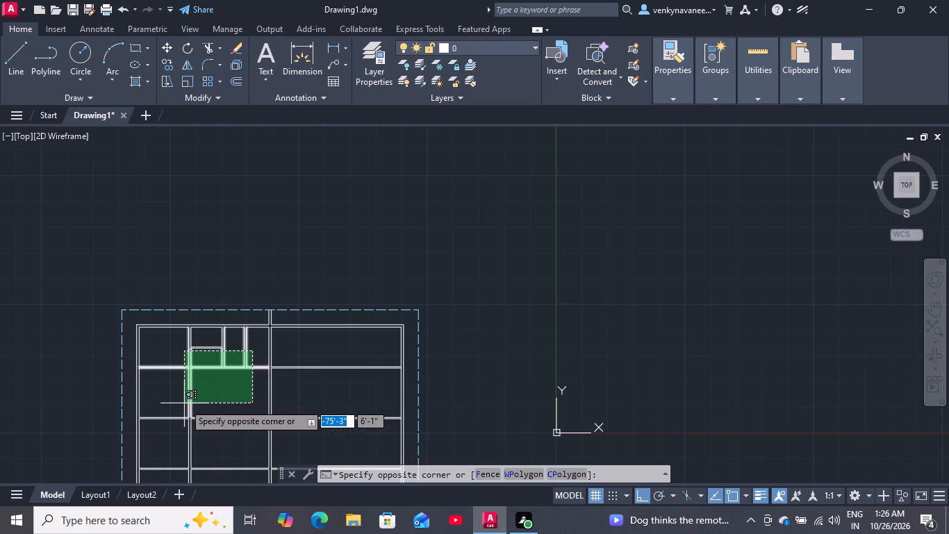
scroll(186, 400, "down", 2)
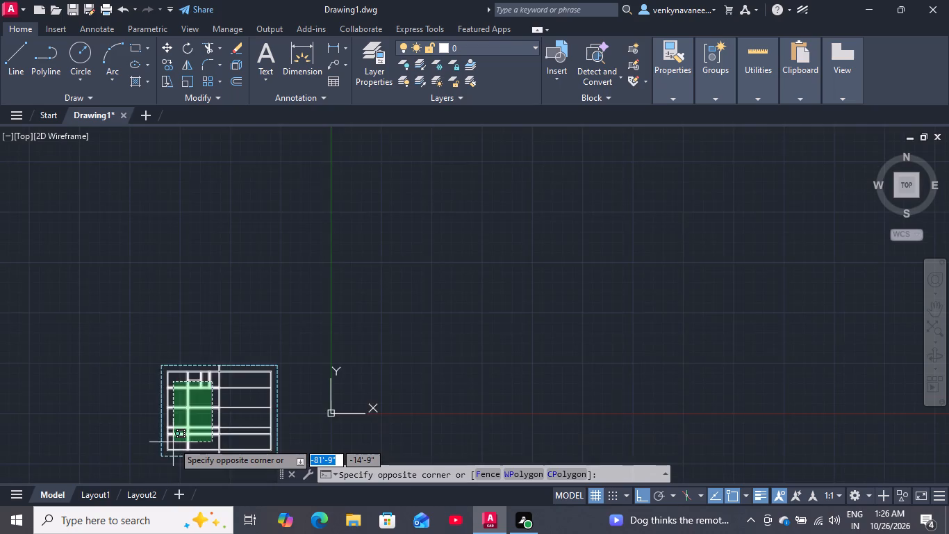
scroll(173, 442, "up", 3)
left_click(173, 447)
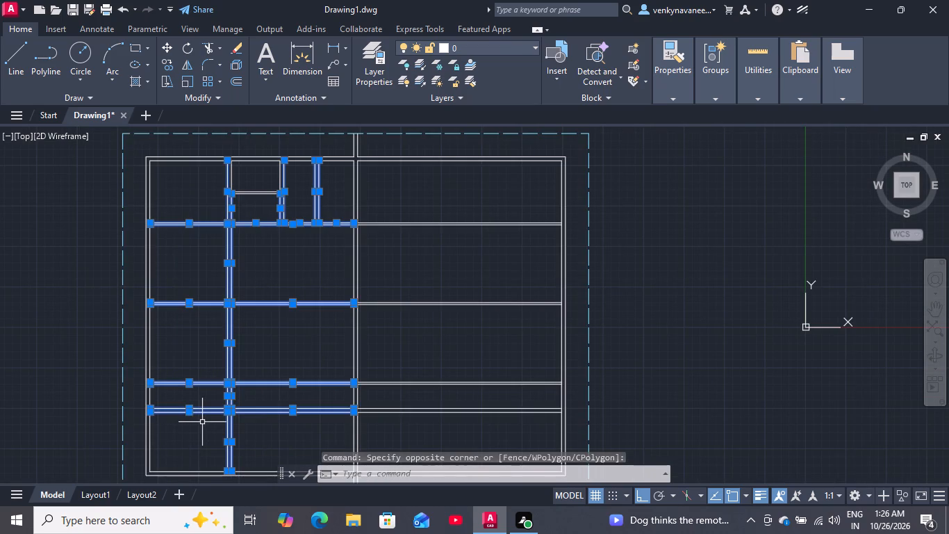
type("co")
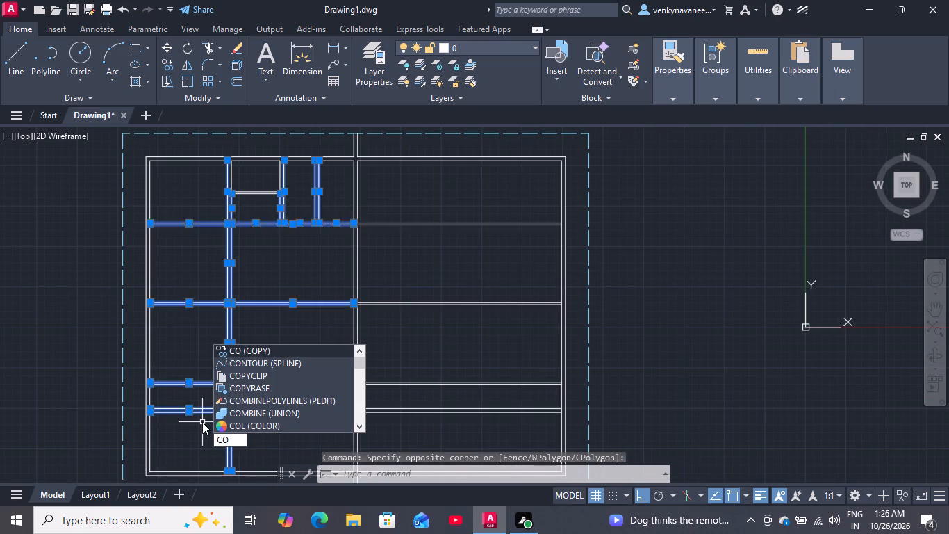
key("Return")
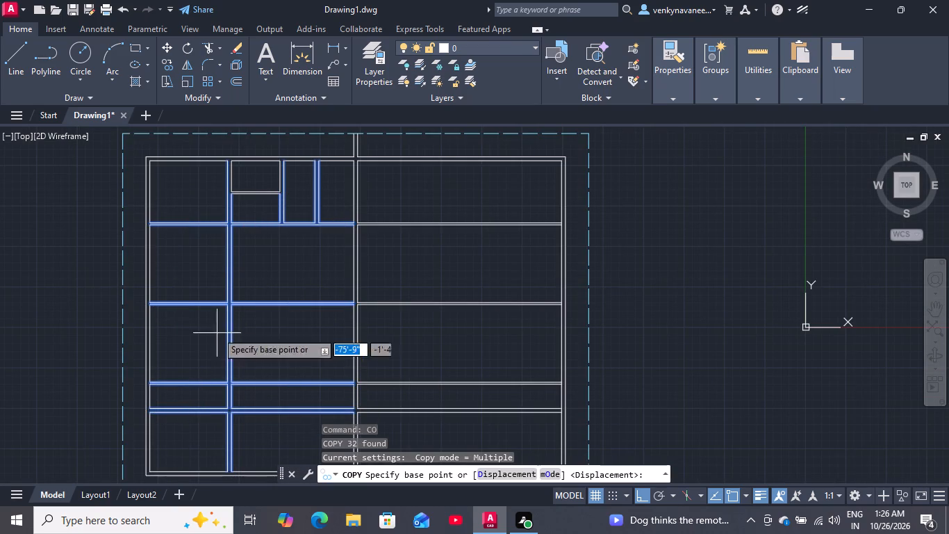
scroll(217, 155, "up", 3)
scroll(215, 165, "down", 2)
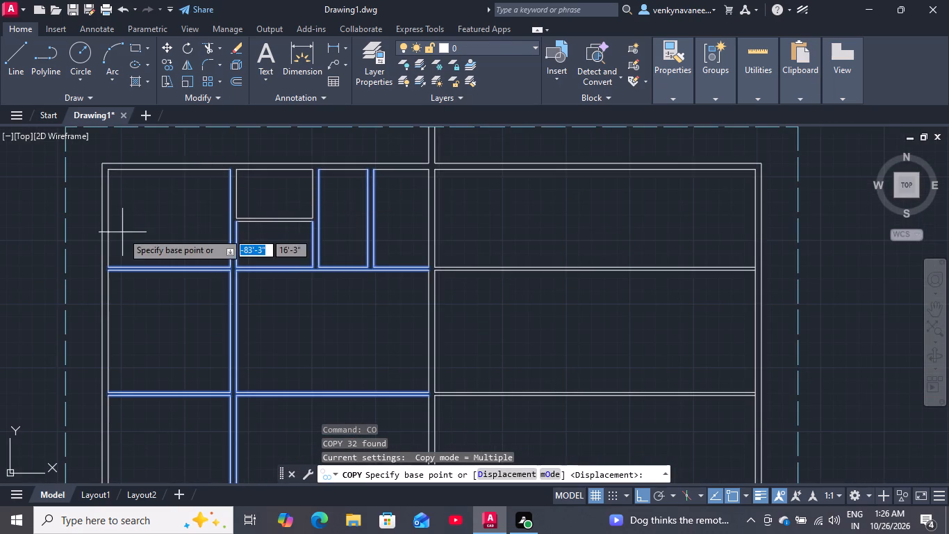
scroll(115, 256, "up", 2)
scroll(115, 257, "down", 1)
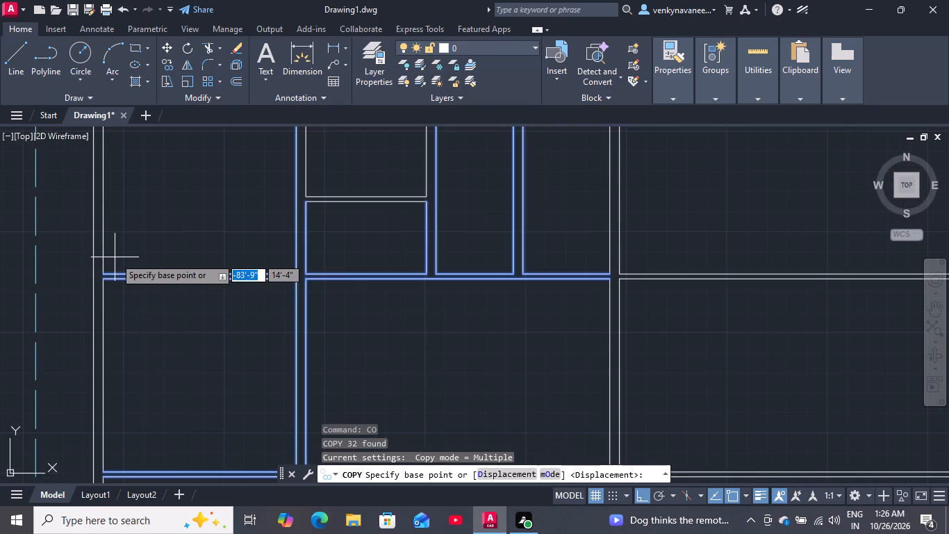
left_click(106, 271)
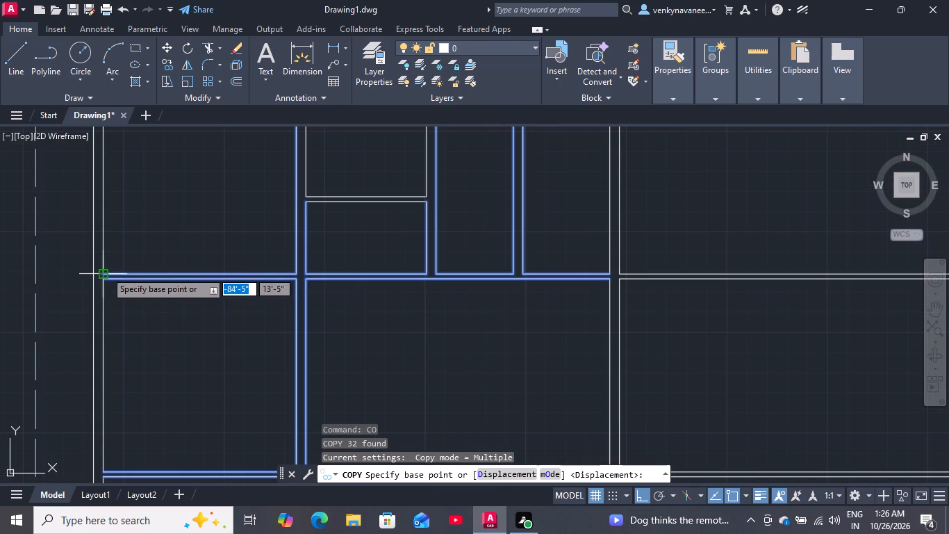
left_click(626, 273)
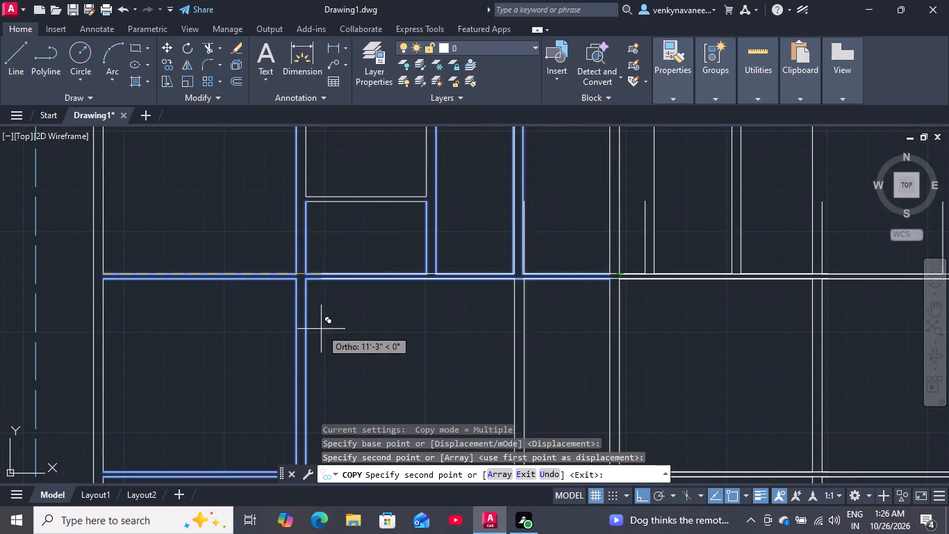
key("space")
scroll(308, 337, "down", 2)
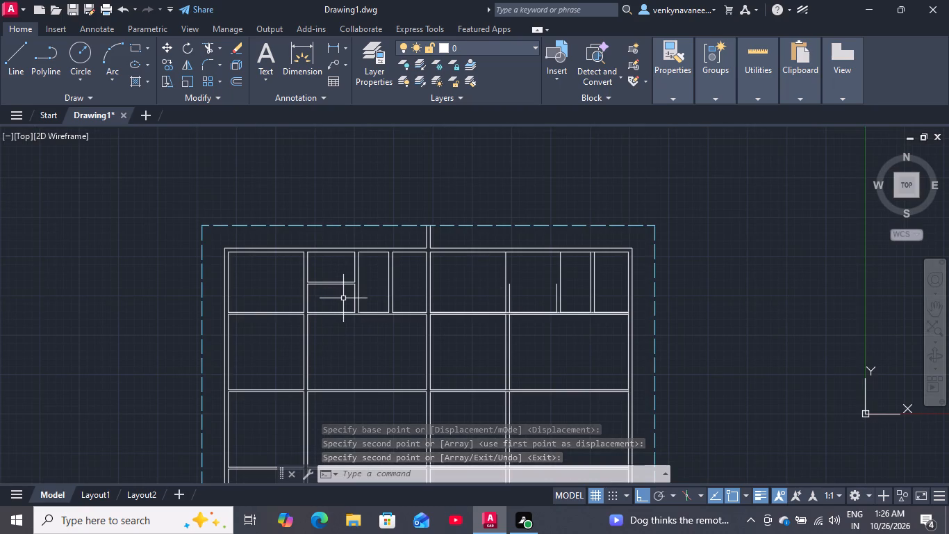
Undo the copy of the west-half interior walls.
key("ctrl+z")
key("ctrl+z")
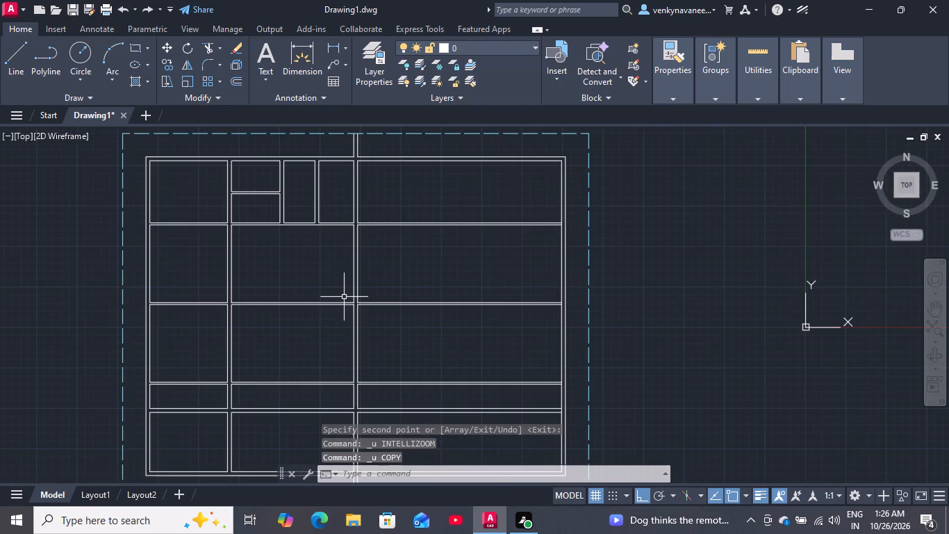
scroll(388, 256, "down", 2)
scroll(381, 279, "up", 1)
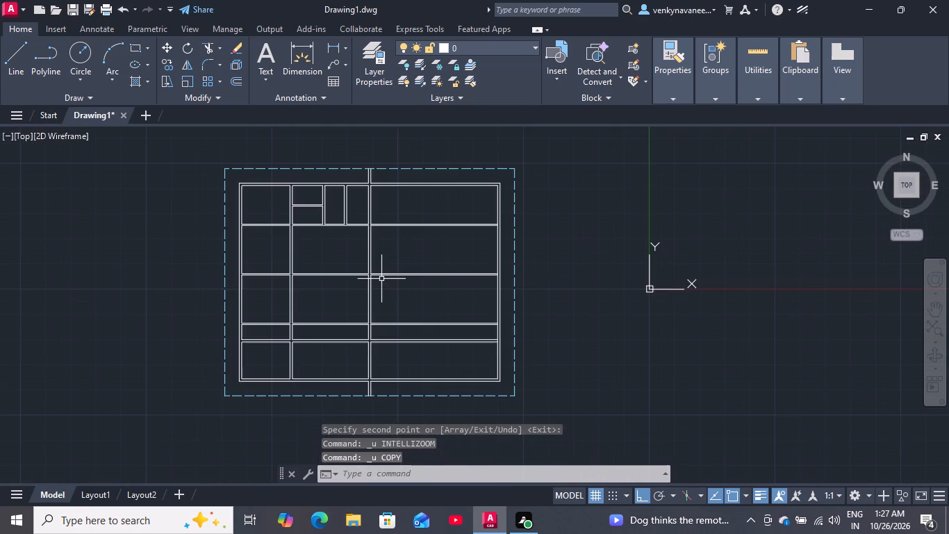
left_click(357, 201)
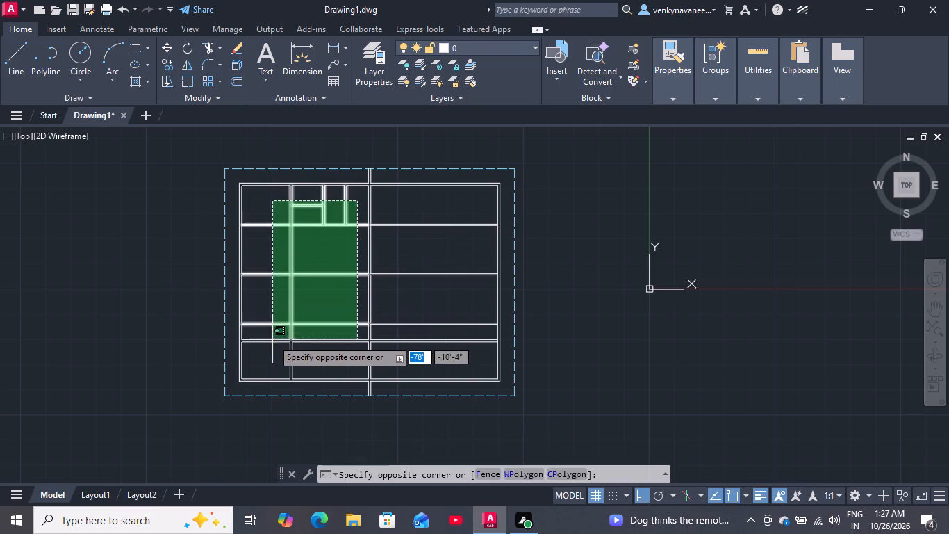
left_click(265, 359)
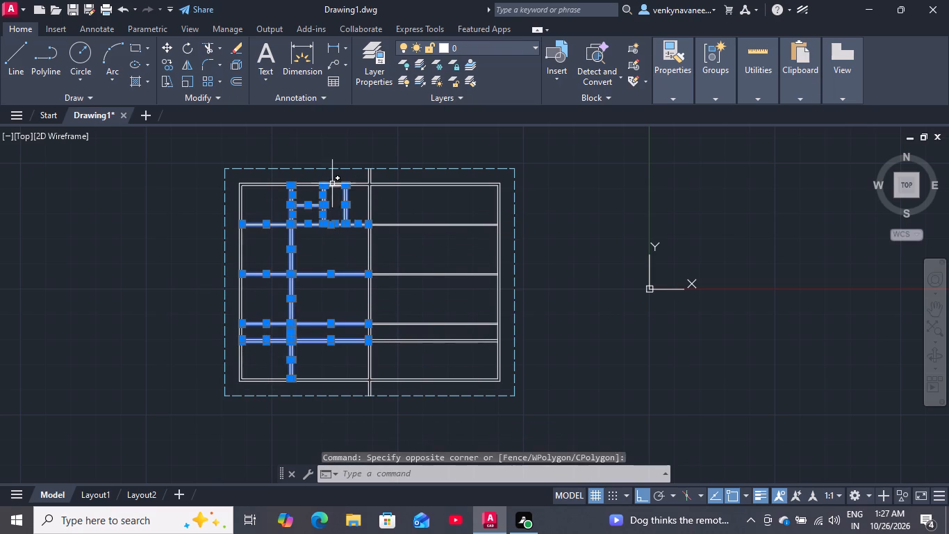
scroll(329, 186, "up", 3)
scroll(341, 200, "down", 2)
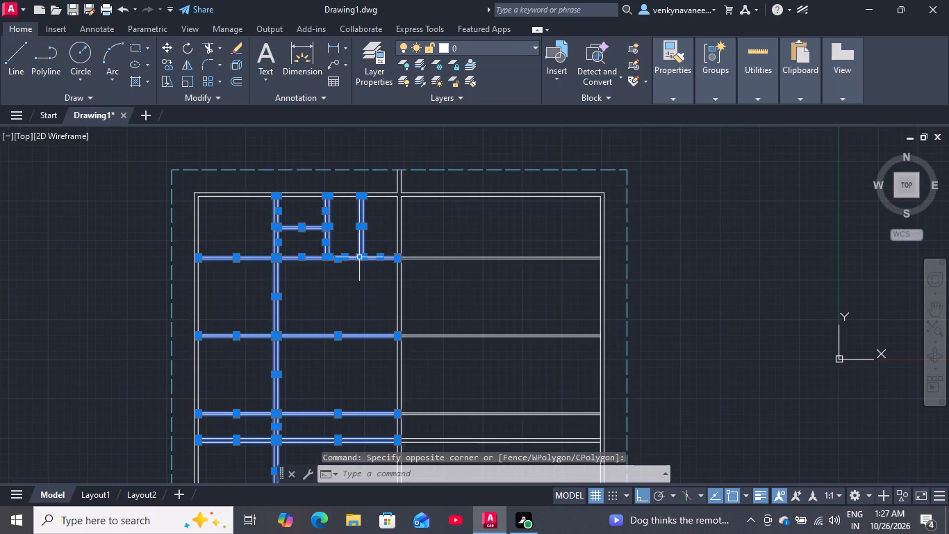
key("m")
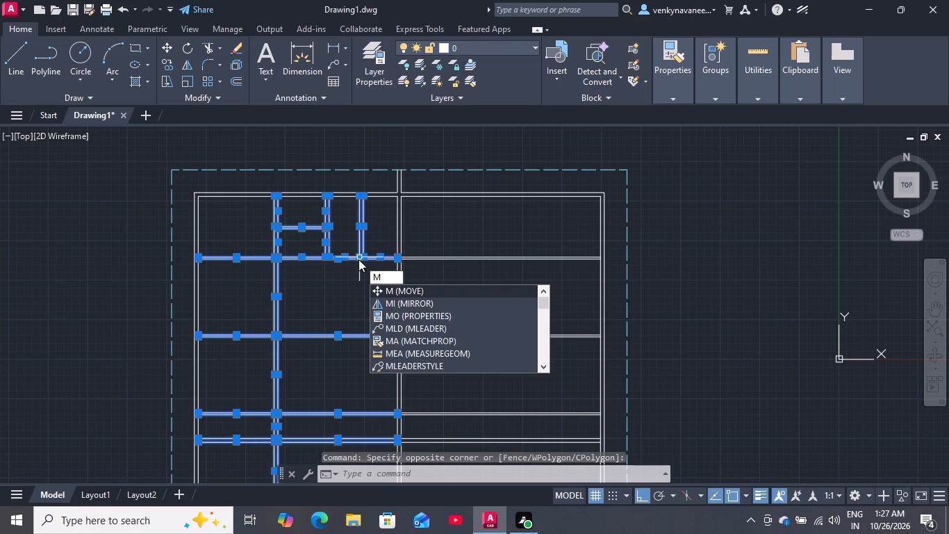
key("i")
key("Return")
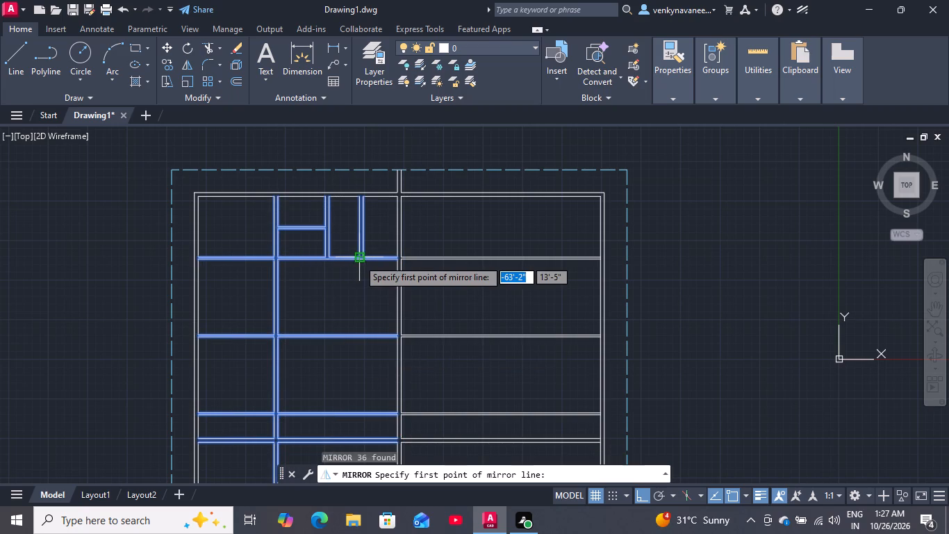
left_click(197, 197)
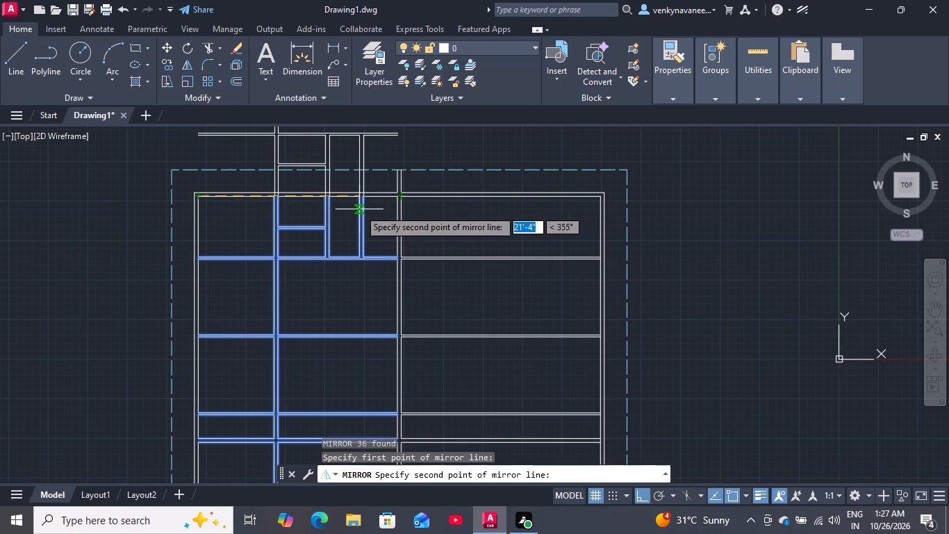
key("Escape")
Copy all west-half interior walls, including the short 3" partition, 26'-9" east from the northwest inner corner to the central wall's east face.
left_click(380, 218)
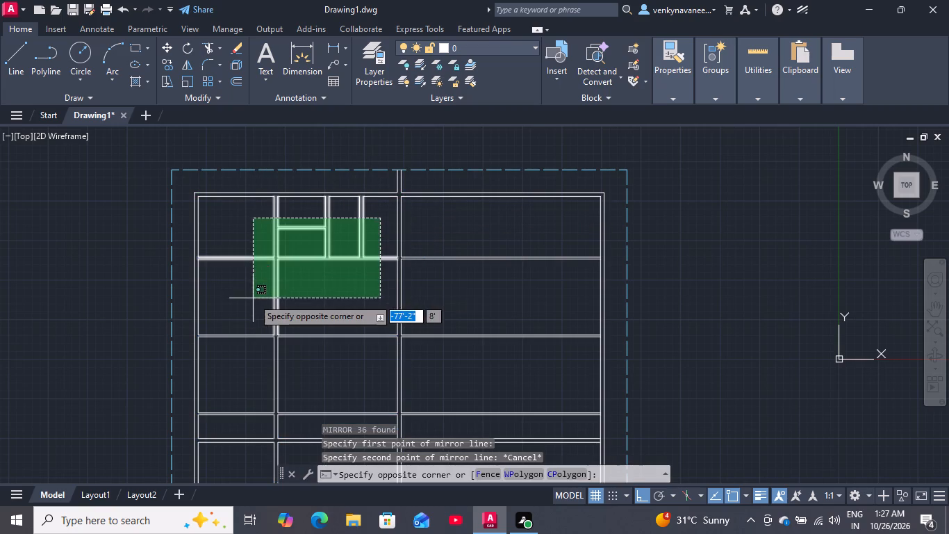
scroll(253, 298, "down", 2)
left_click(249, 367)
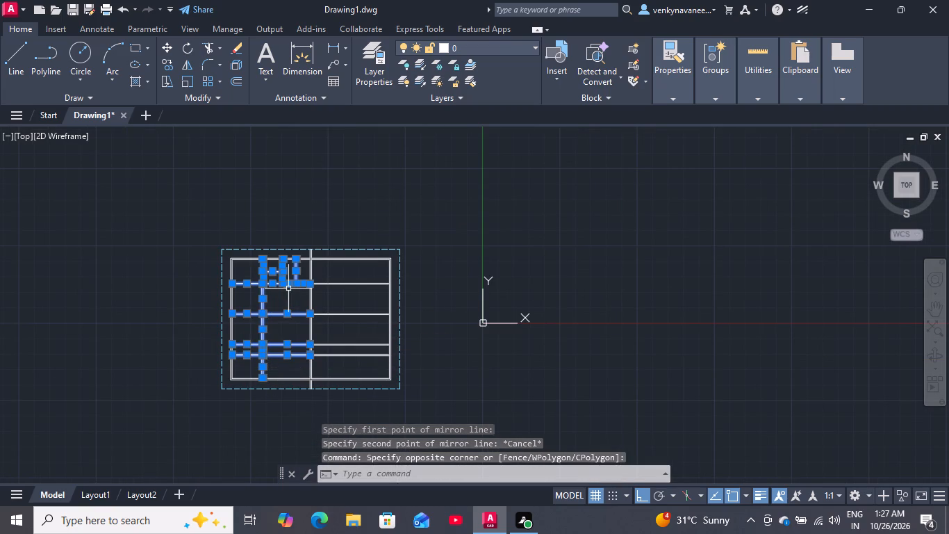
type("co")
key("Return")
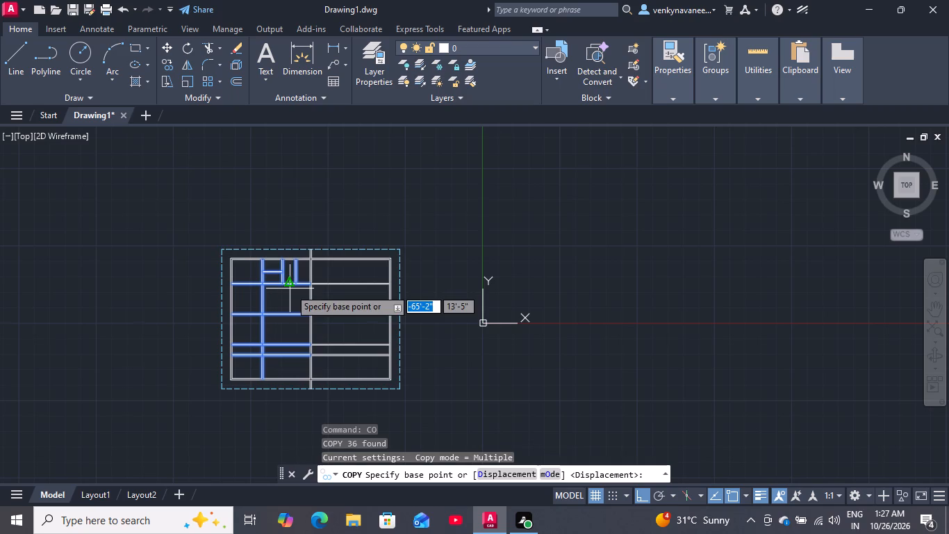
scroll(226, 261, "up", 4)
left_click(253, 248)
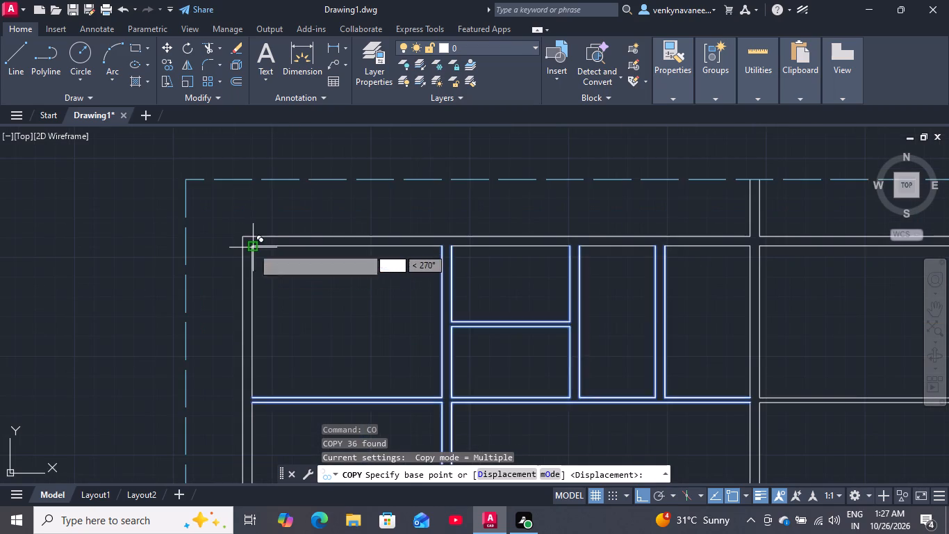
left_click(764, 250)
key("space")
scroll(526, 331, "down", 1)
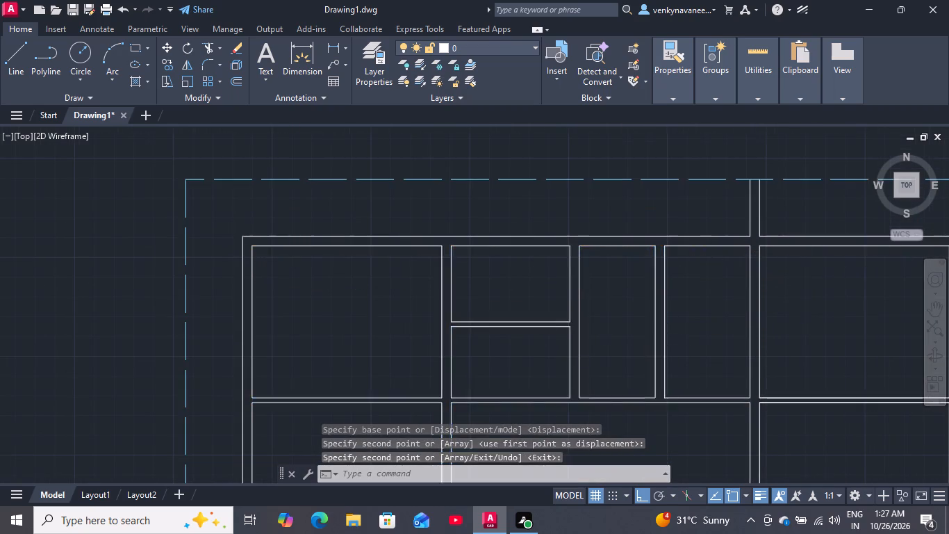
scroll(526, 332, "down", 2)
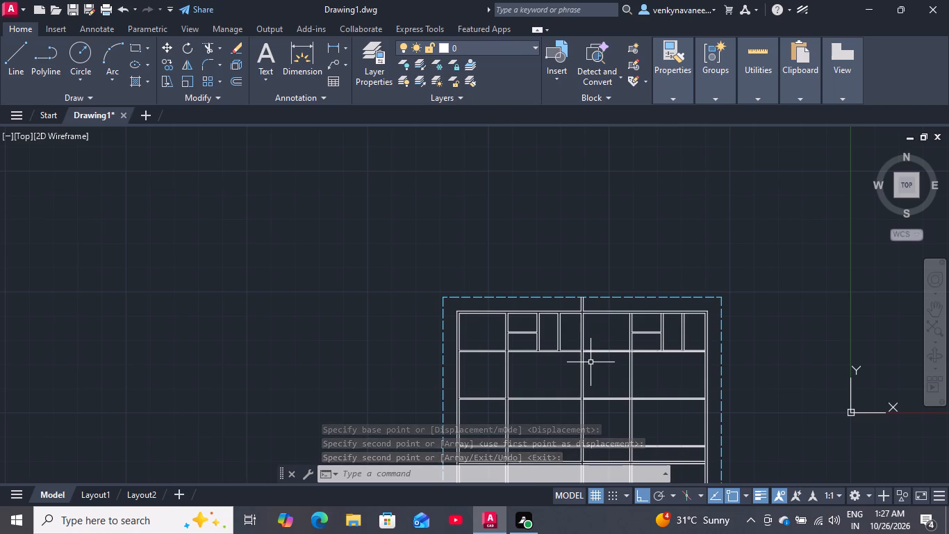
Erase the original continuous line overlapping the copied upper face of the northernmost horizontal interior wall in the east half.
scroll(699, 341, "up", 3)
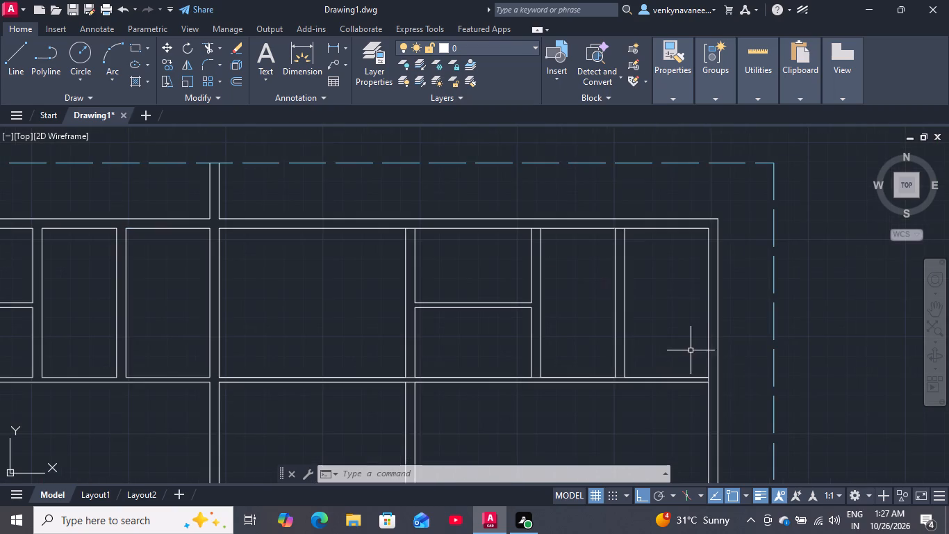
scroll(620, 387, "up", 3)
left_click(610, 352)
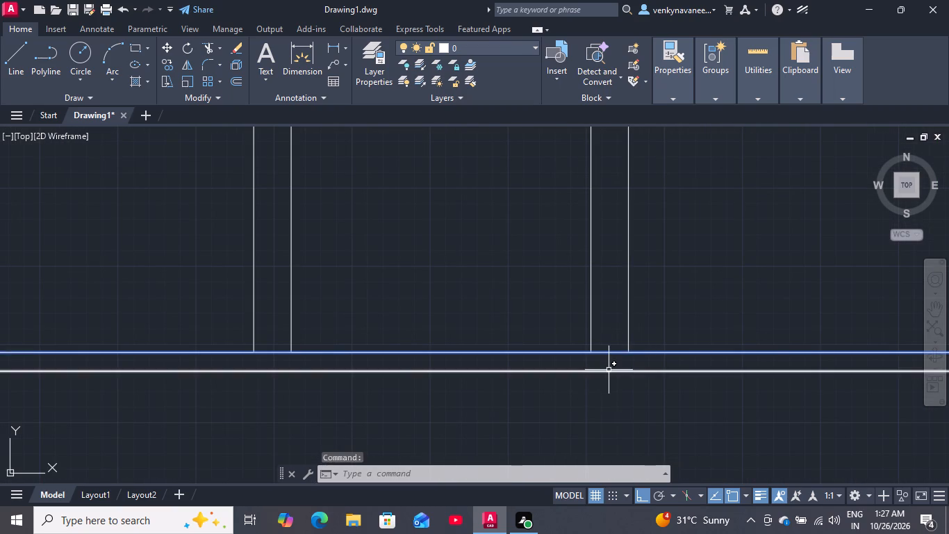
key("Delete")
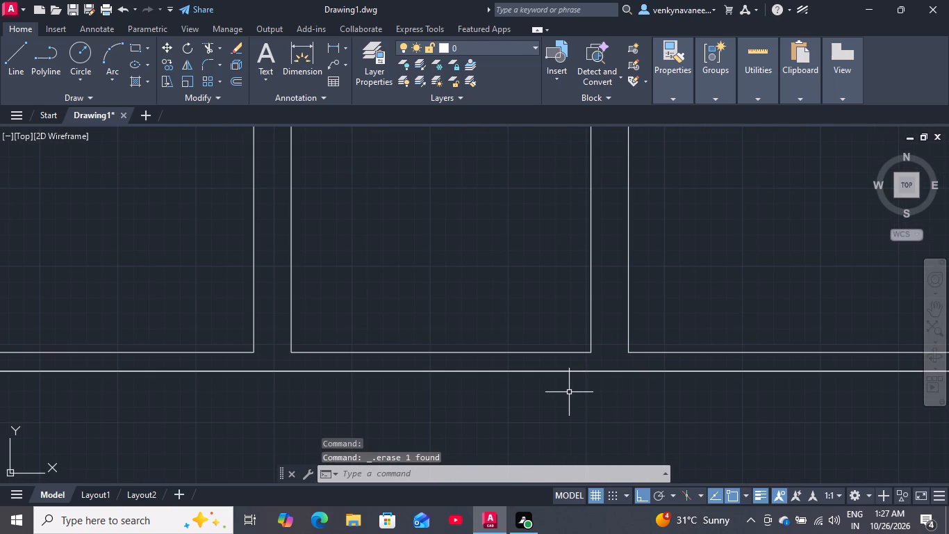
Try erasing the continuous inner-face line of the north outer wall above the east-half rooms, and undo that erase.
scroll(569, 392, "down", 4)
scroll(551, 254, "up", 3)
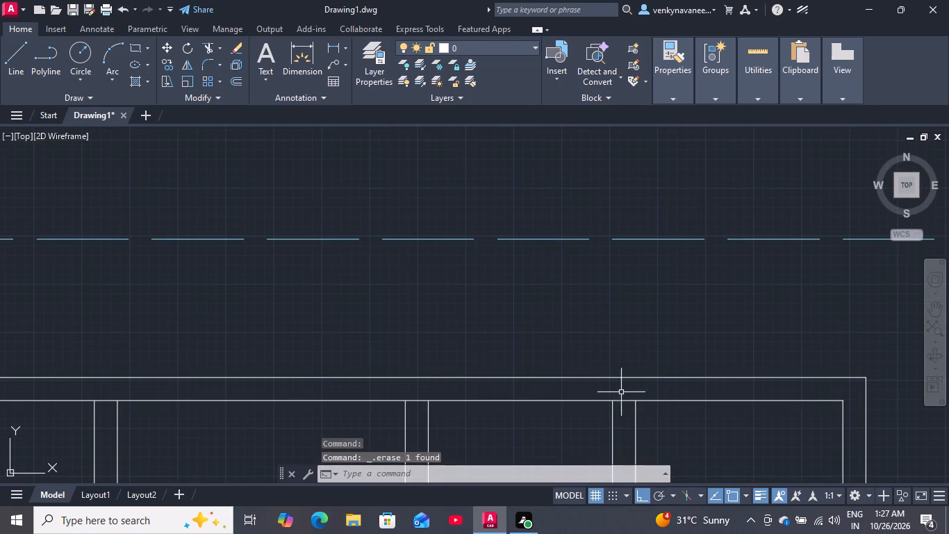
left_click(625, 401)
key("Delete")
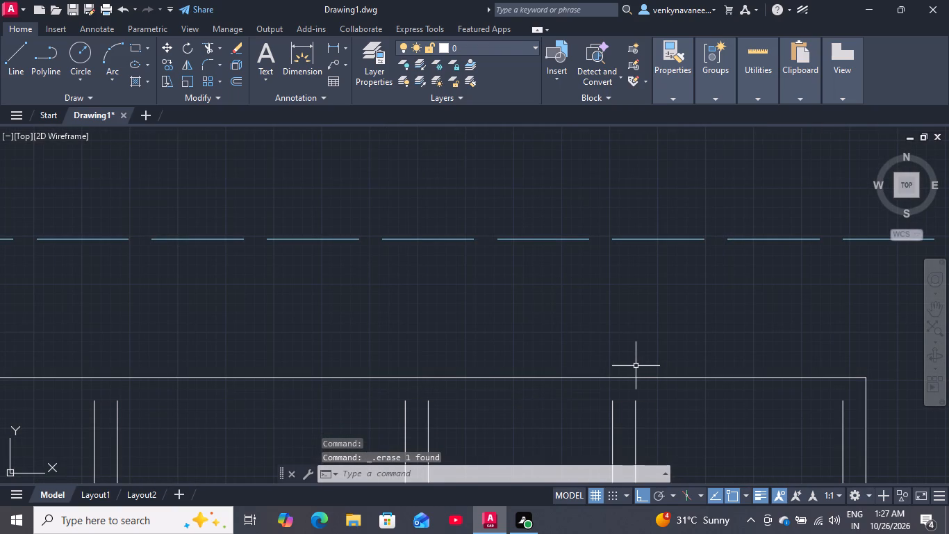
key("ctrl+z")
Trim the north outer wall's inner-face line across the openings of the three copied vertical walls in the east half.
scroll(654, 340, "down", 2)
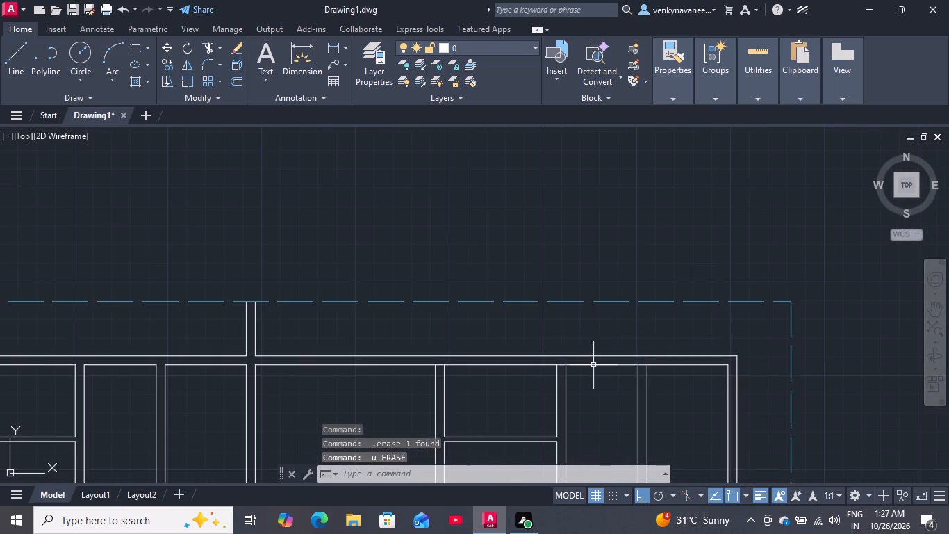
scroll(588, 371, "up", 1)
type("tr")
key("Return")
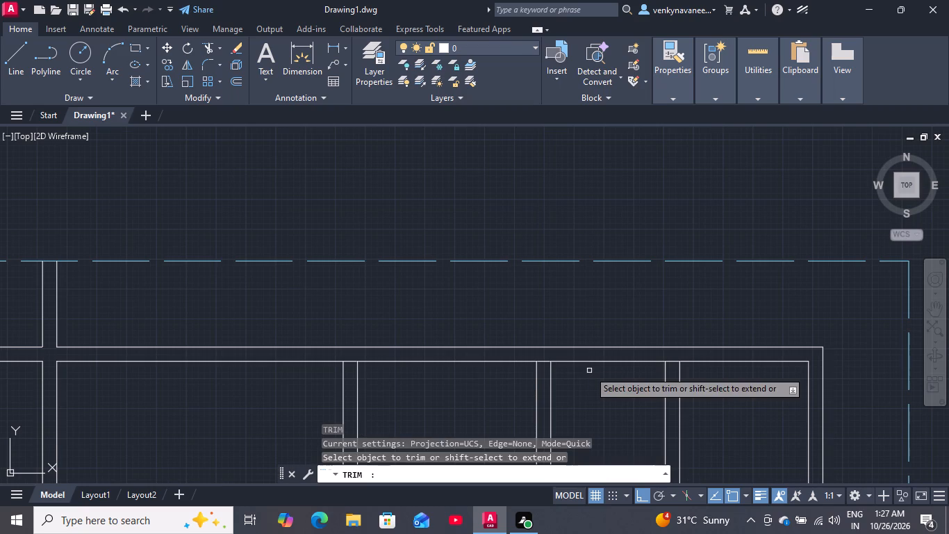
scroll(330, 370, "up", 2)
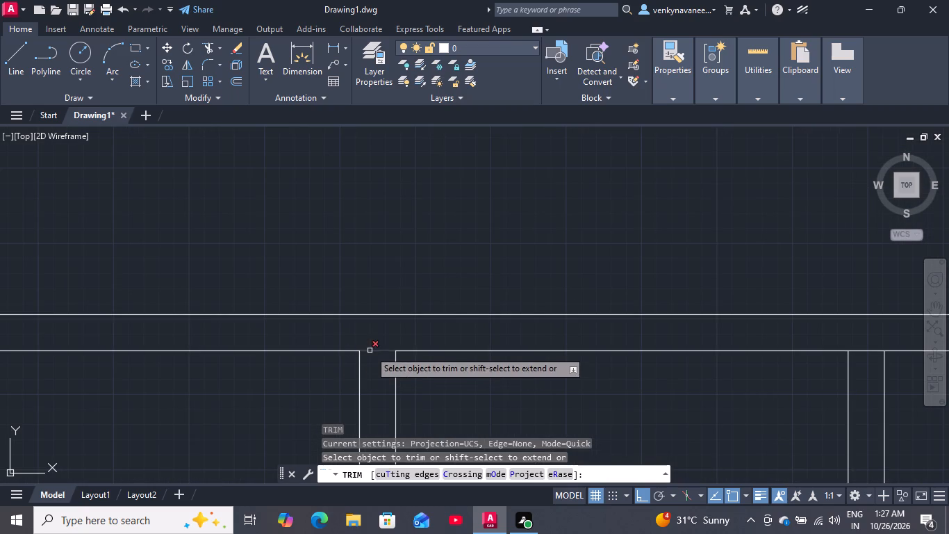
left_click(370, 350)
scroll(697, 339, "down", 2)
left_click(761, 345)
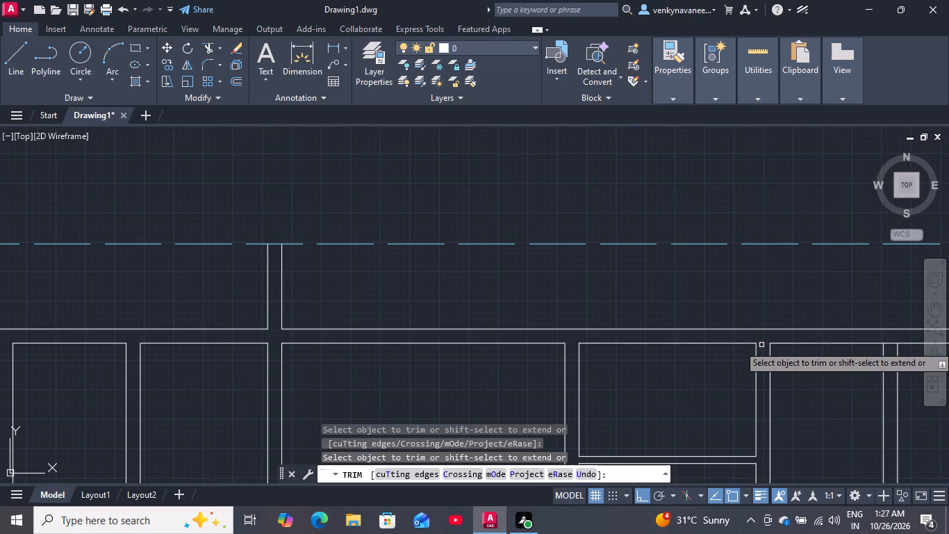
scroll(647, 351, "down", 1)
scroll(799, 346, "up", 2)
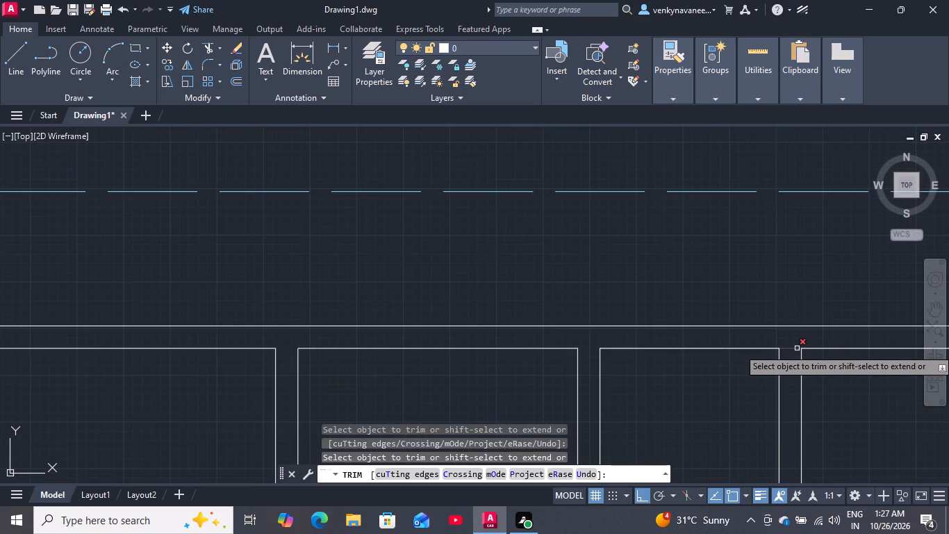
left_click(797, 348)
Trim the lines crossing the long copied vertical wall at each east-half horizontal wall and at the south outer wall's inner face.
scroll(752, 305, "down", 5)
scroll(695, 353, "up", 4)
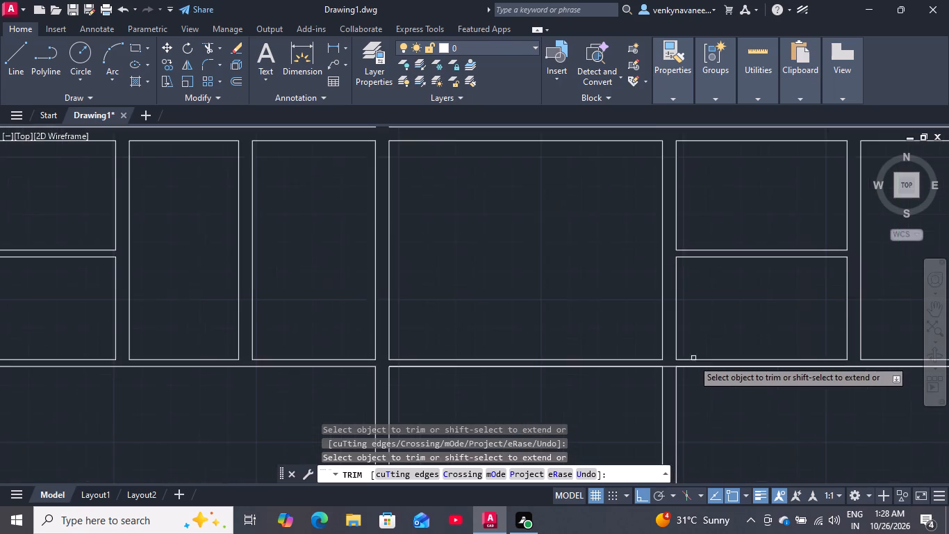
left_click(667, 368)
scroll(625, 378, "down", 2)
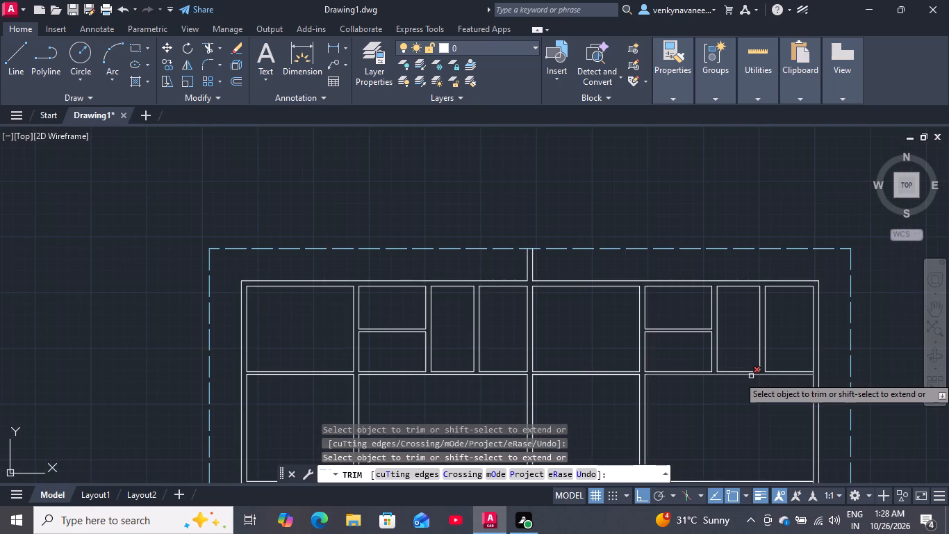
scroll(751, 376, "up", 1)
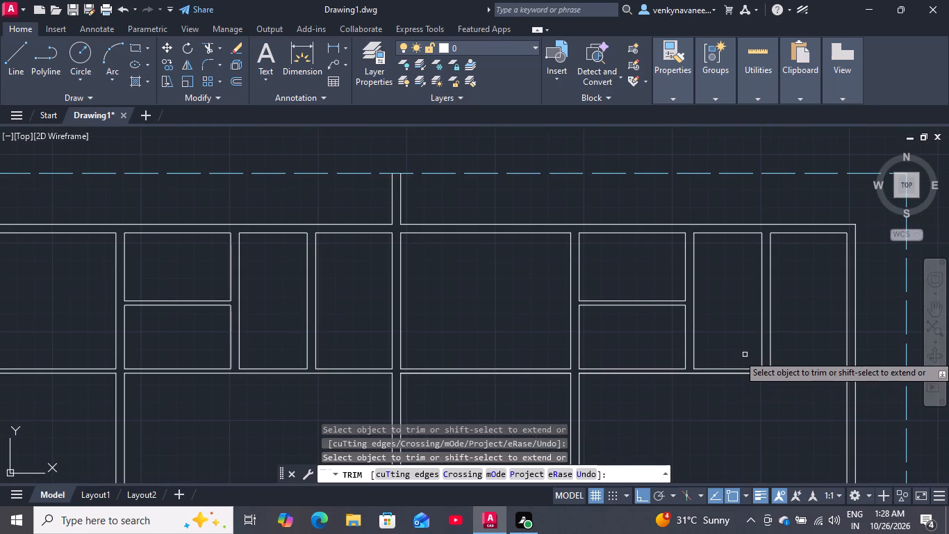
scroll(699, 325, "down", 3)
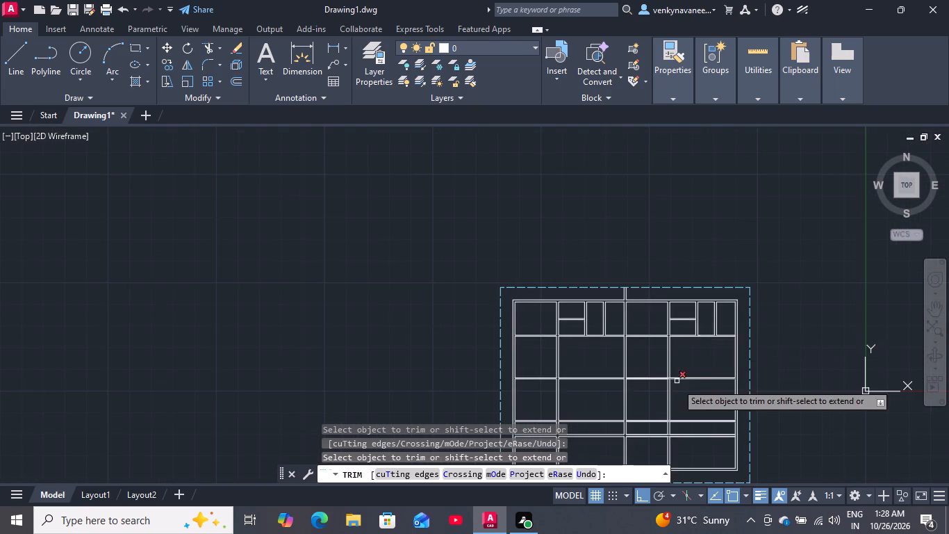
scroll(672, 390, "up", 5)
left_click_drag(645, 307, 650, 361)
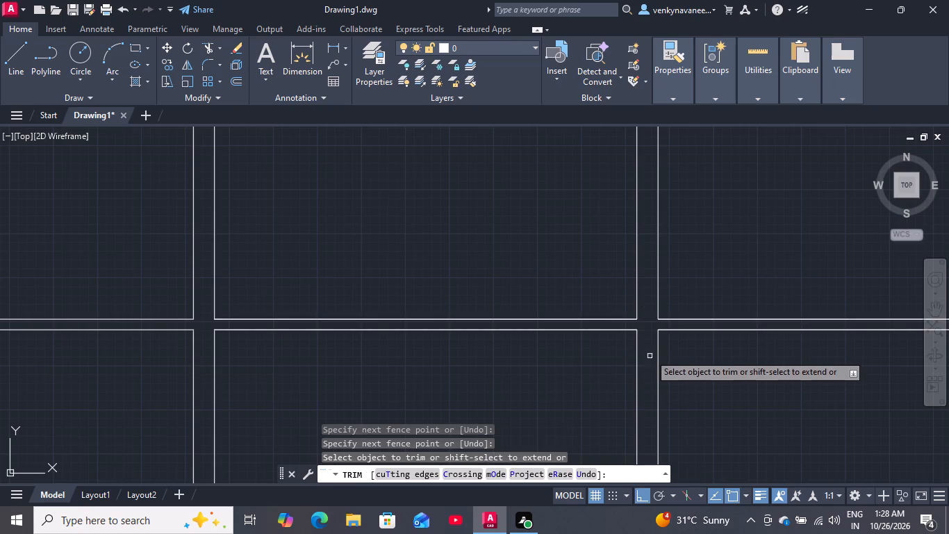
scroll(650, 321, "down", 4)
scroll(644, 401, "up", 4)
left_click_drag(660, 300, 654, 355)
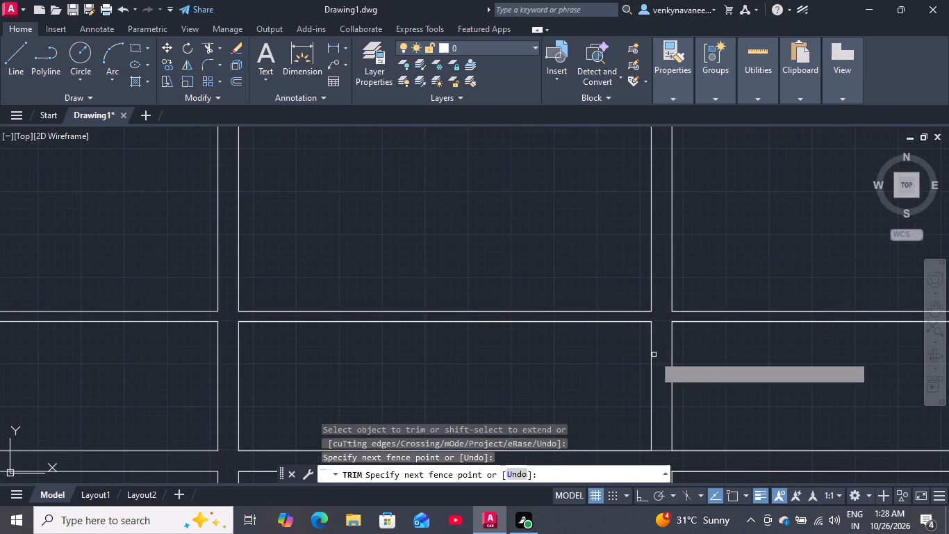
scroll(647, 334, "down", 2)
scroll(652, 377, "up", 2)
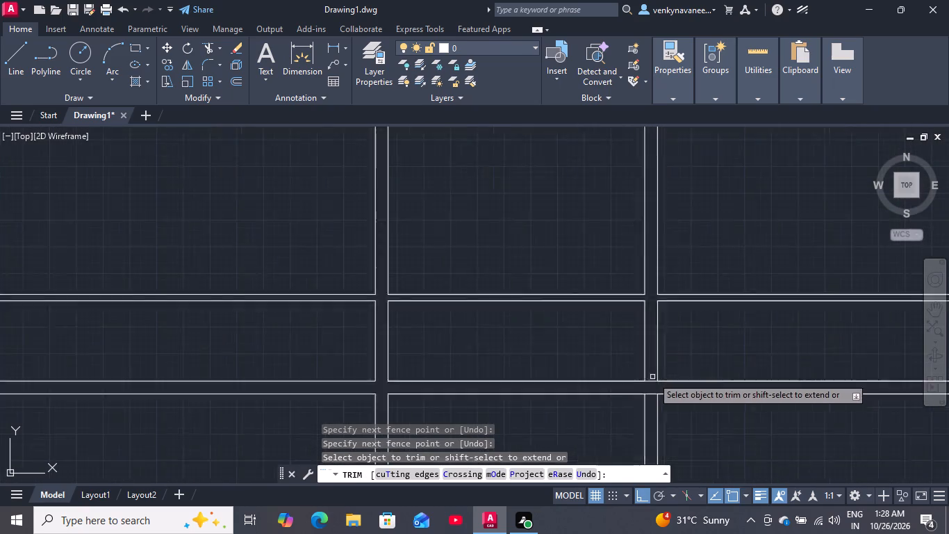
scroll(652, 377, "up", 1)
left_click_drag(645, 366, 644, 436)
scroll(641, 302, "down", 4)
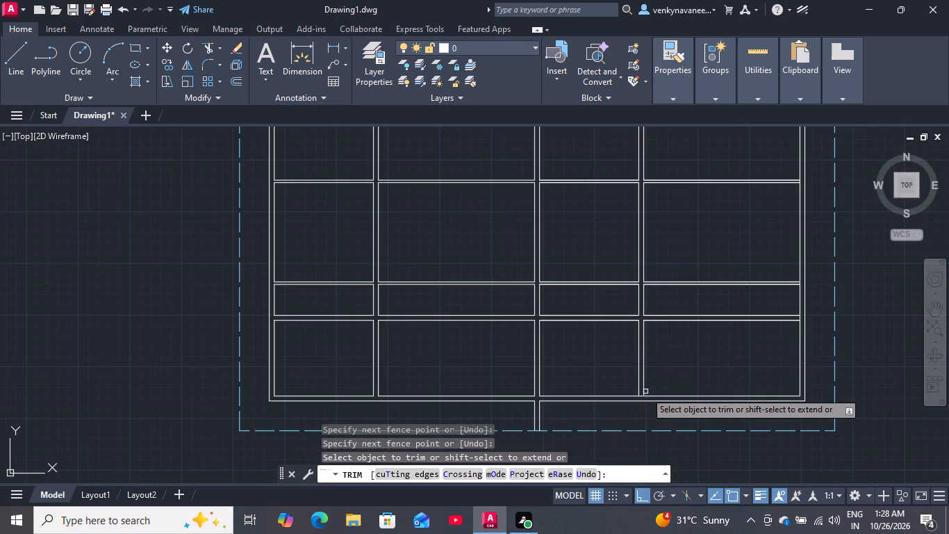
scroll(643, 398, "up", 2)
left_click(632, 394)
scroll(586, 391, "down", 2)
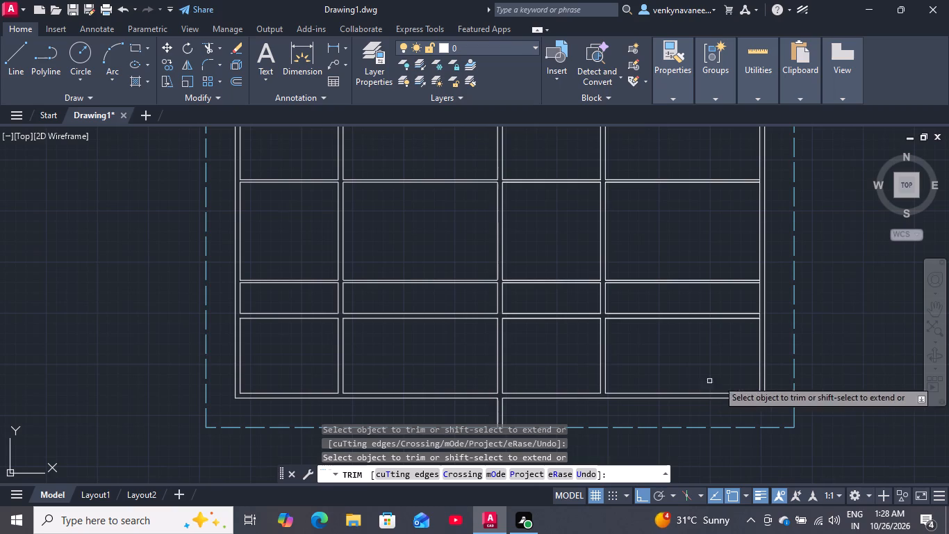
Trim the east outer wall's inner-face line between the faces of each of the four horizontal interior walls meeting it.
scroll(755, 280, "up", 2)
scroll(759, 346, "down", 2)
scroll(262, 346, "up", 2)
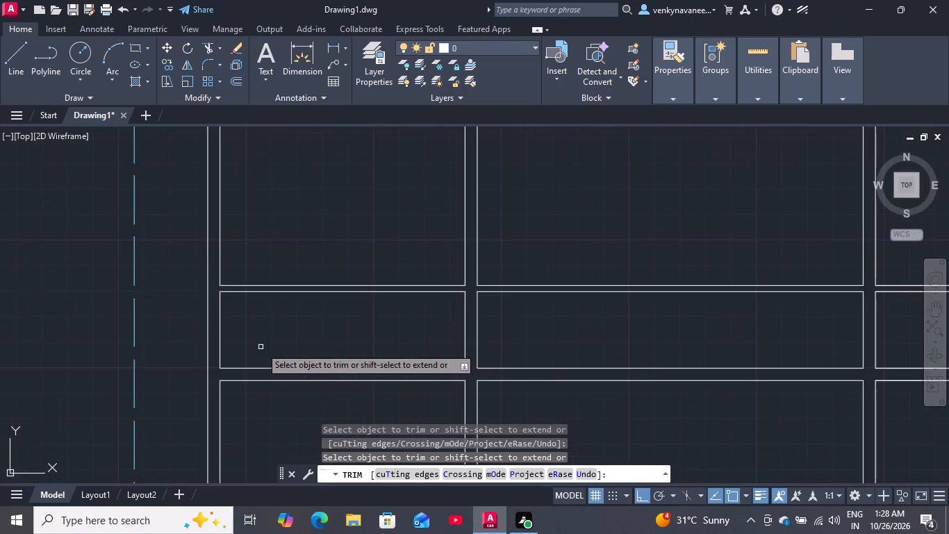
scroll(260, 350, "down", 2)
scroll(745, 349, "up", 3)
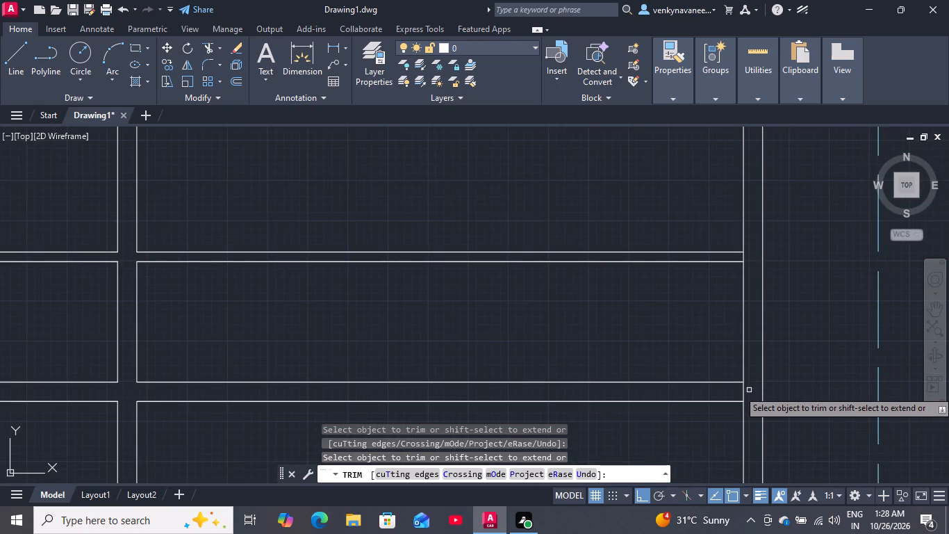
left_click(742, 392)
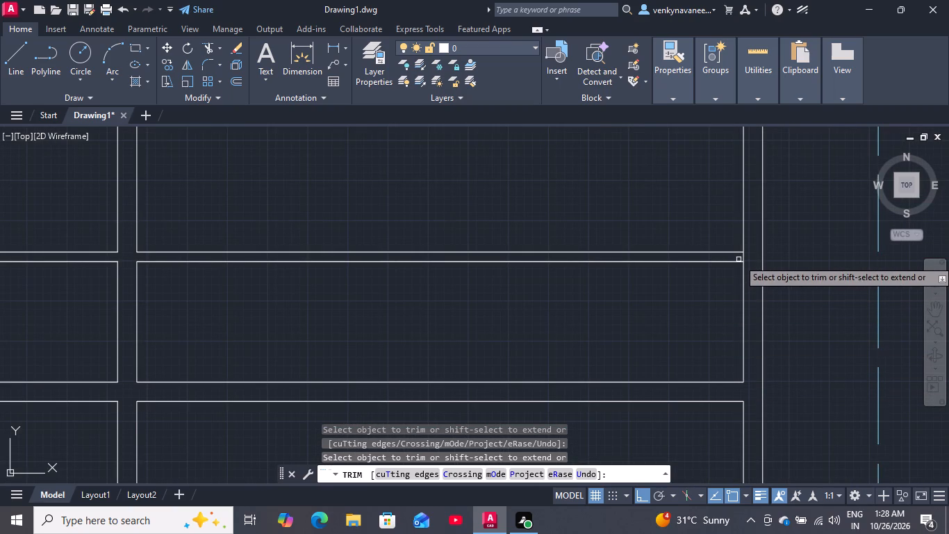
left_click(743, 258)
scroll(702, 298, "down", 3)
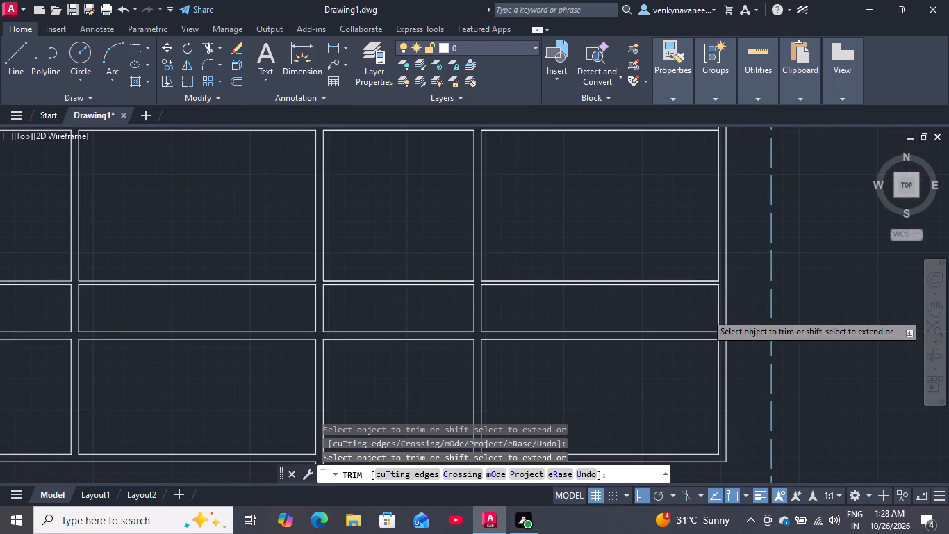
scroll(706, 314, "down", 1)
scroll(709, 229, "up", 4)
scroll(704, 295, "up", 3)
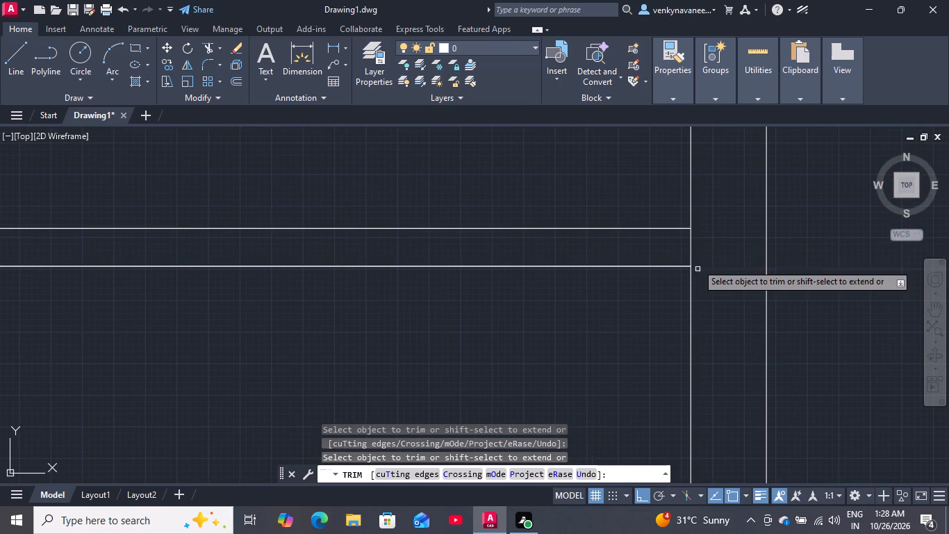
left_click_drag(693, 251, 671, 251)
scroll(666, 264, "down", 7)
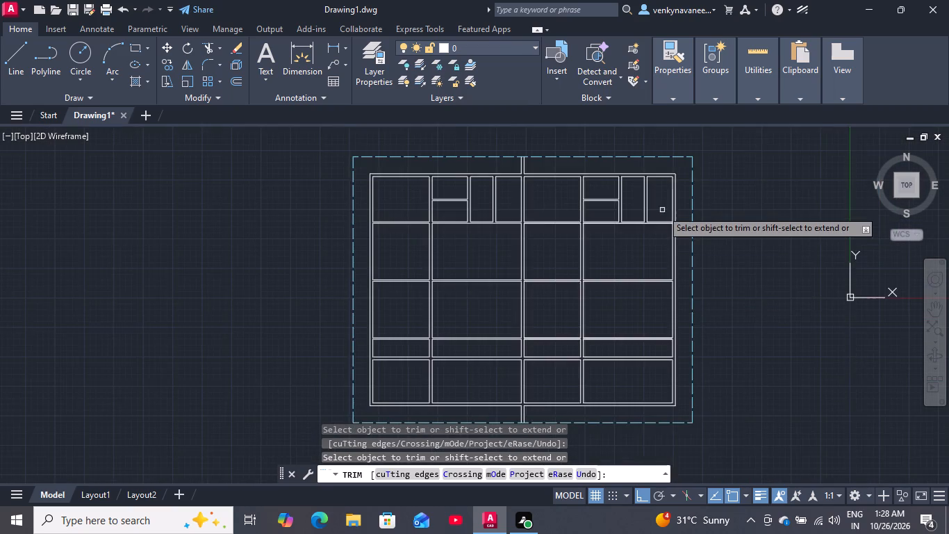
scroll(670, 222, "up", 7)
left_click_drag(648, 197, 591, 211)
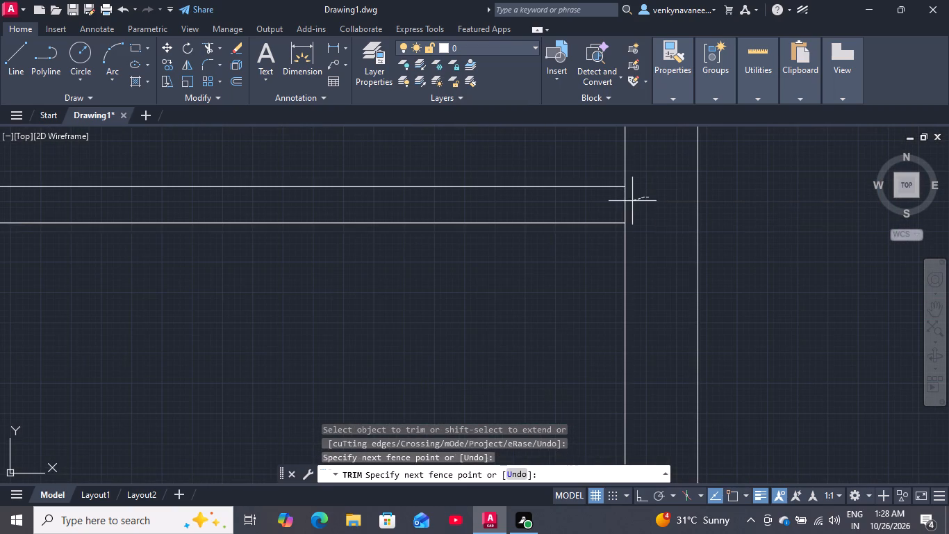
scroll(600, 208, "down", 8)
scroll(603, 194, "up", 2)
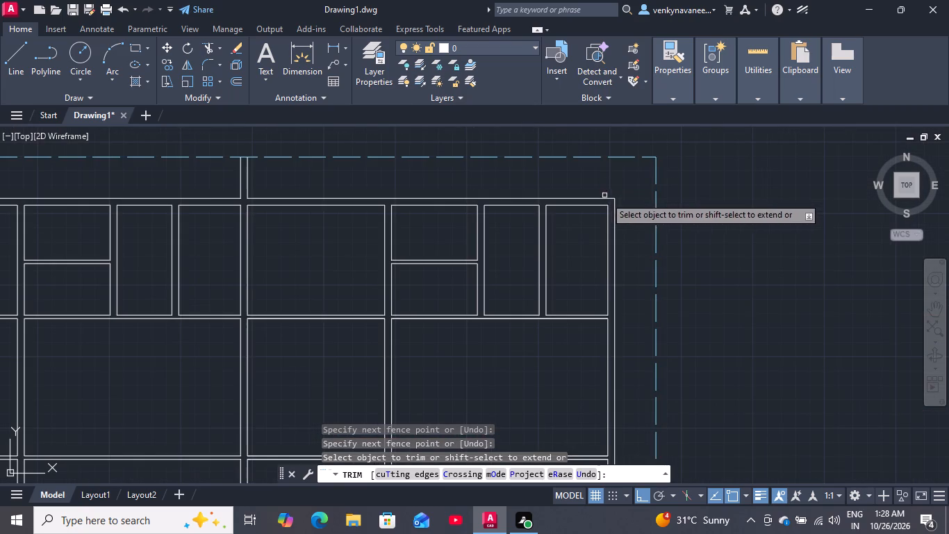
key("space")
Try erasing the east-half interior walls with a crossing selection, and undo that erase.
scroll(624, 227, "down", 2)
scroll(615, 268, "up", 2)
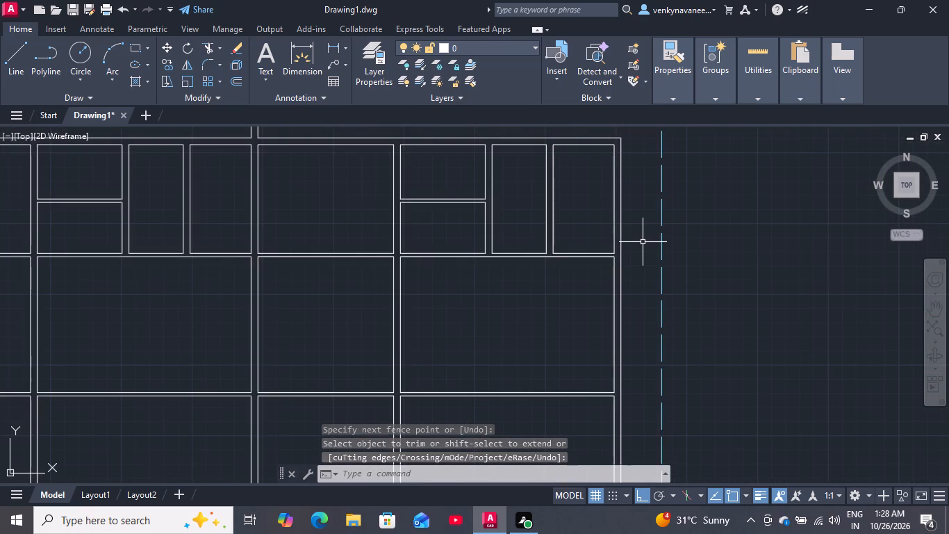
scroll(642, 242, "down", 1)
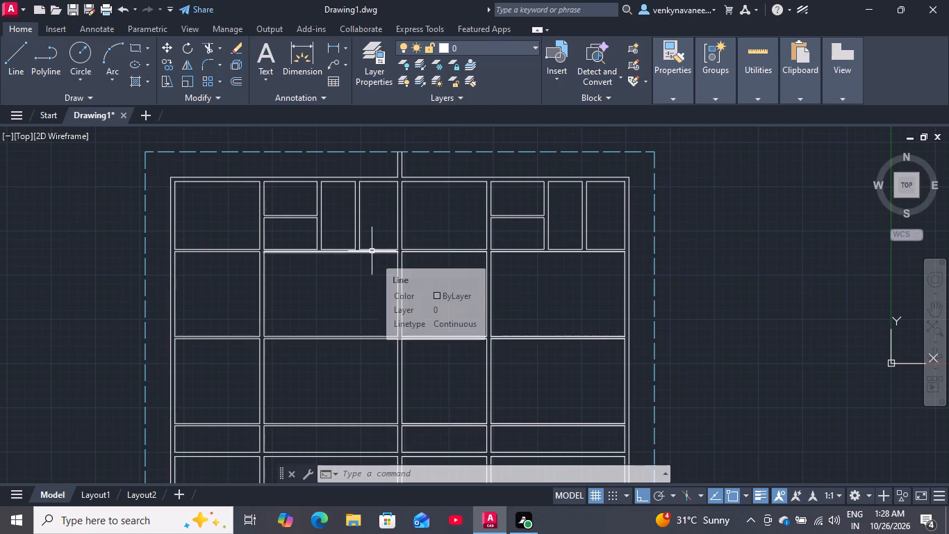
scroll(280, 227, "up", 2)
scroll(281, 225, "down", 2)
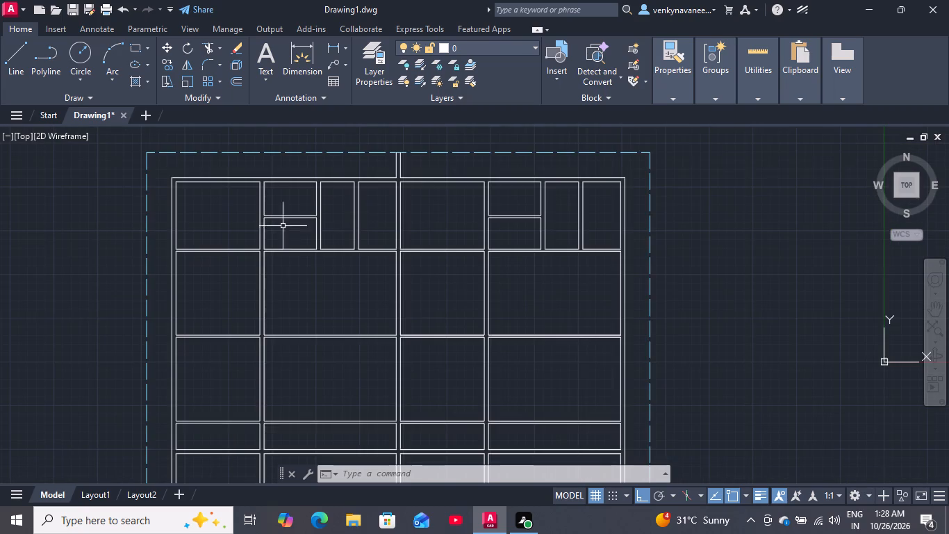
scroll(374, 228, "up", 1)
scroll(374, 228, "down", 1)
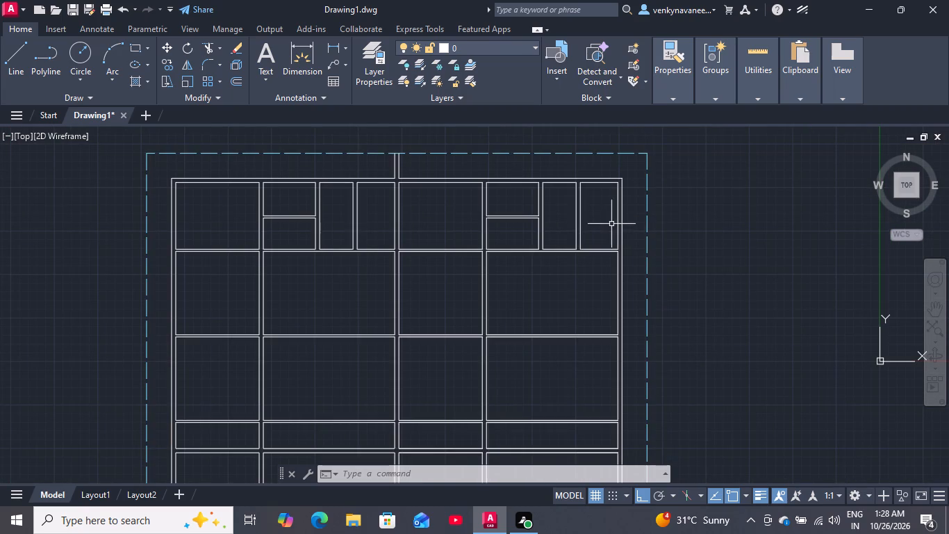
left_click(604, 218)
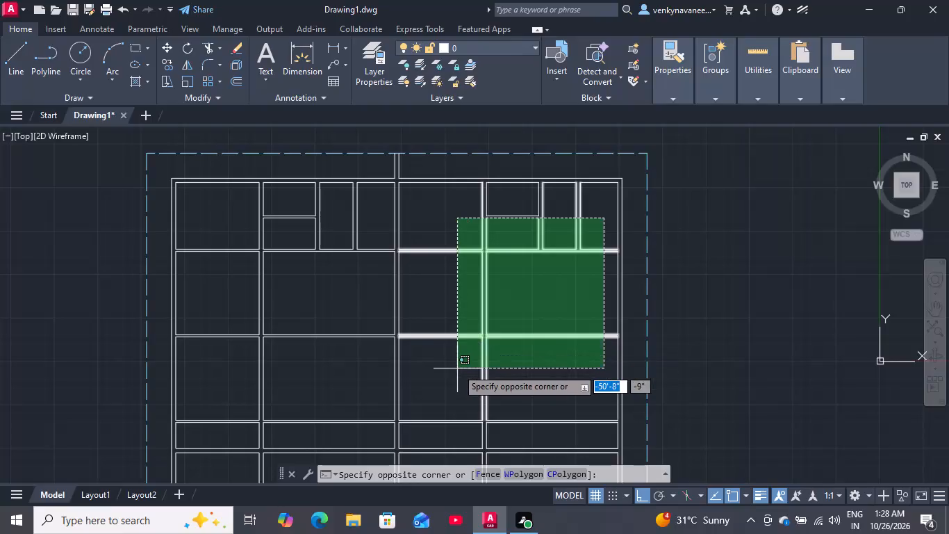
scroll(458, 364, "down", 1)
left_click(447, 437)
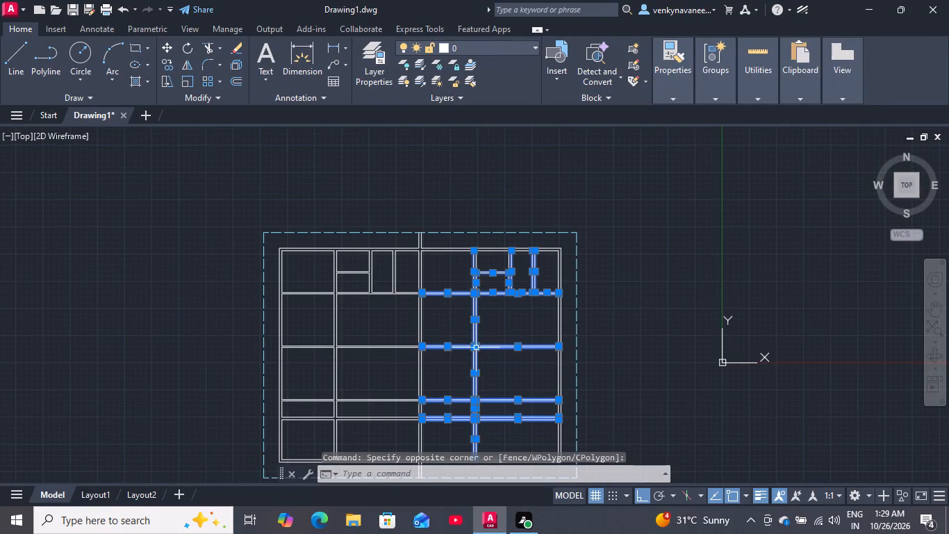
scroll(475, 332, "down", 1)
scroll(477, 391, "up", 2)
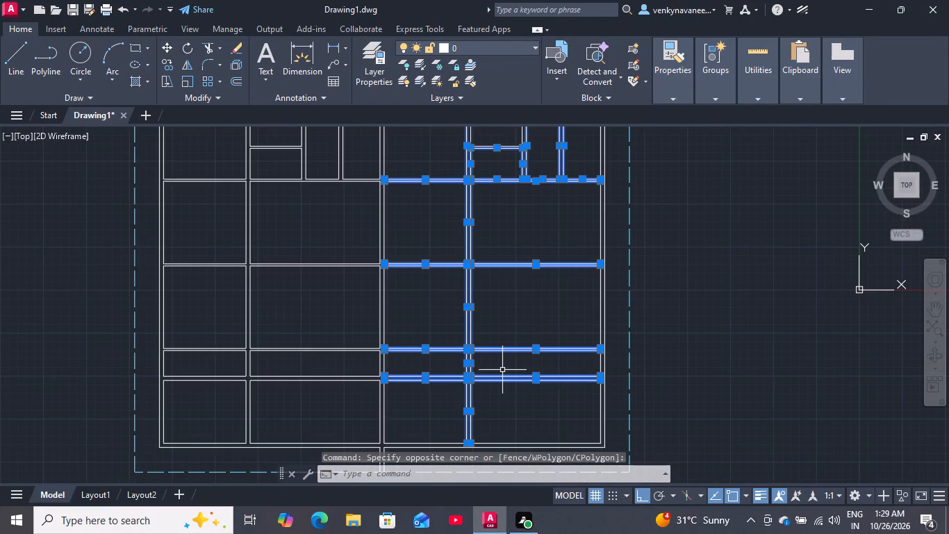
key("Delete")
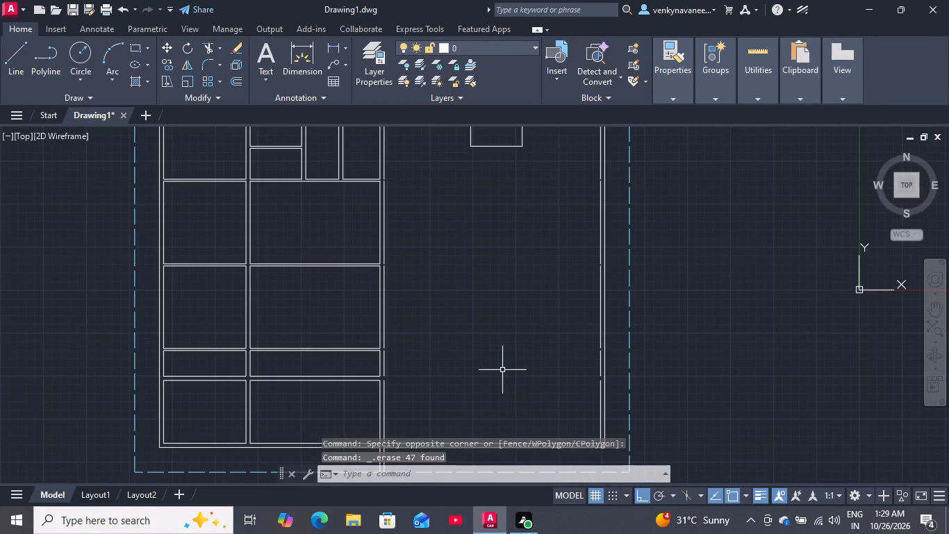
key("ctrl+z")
Undo the east-half junction trims, the overlapping-line erase and the copy of the west-half interior walls.
key("ctrl+z")
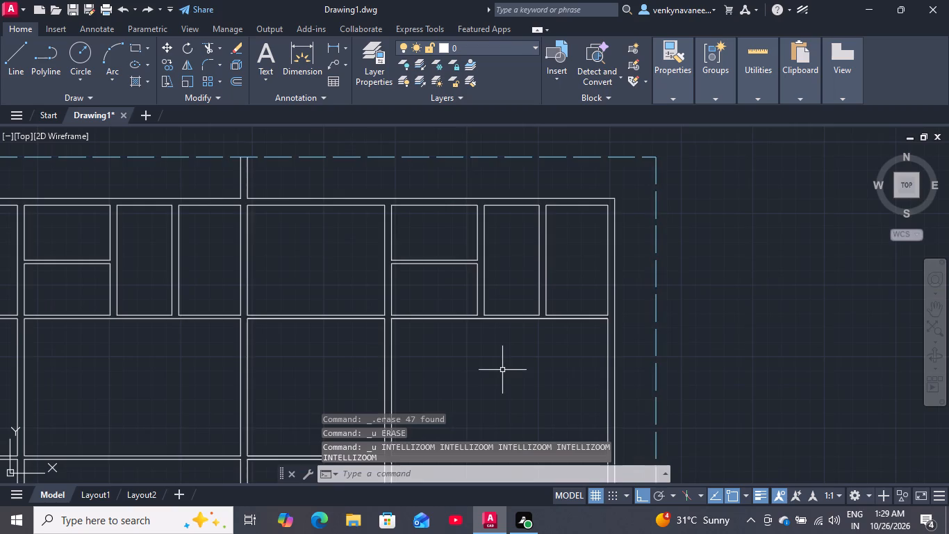
key("ctrl+z")
key("ctrl+z")
key("ctrl+z")
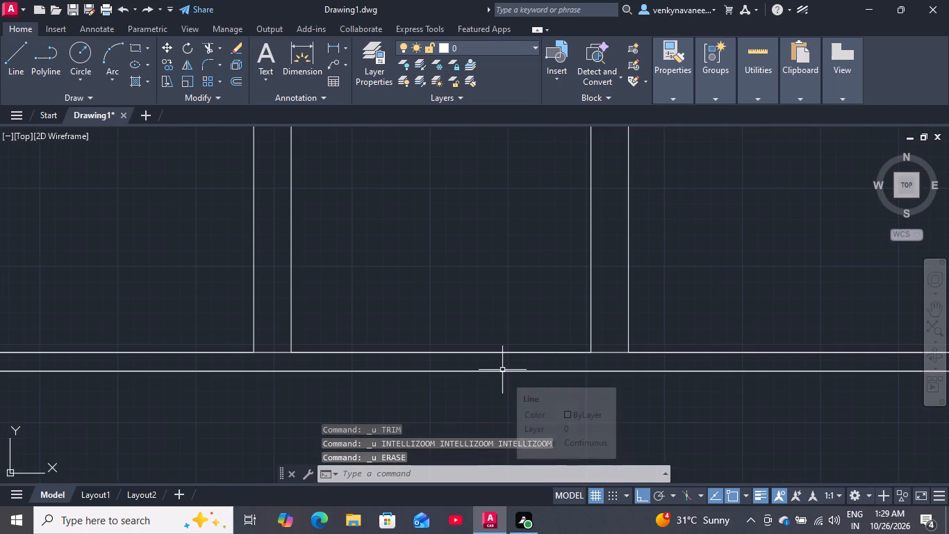
key("ctrl+z")
key("ctrl+z")
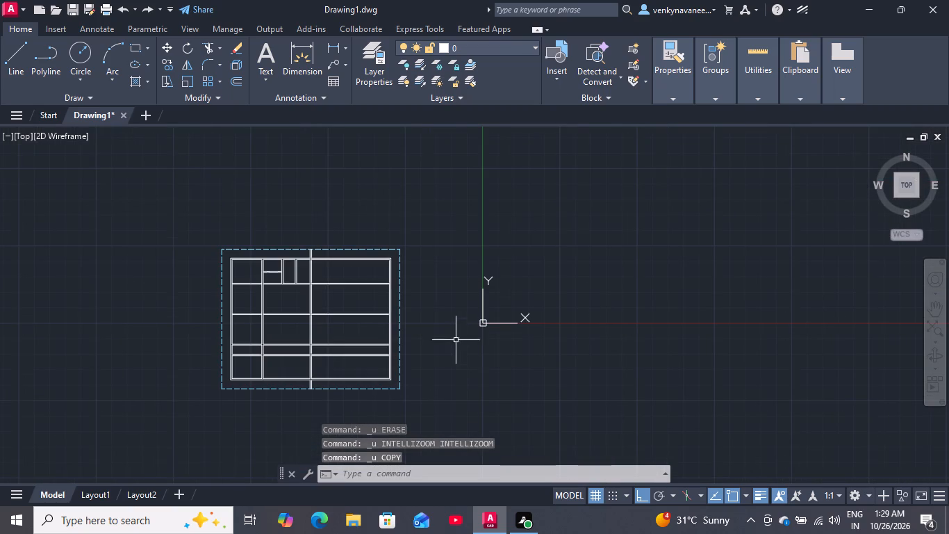
scroll(260, 277, "up", 4)
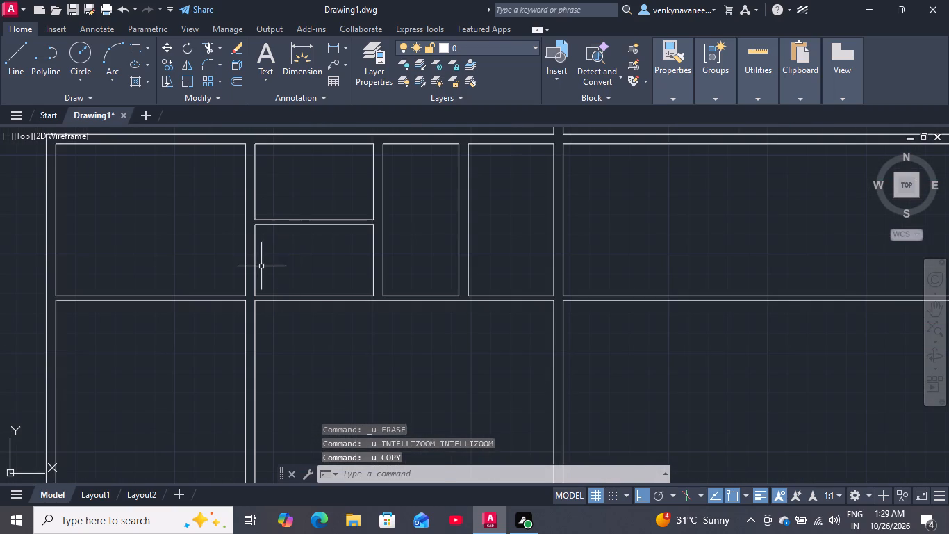
scroll(262, 266, "down", 1)
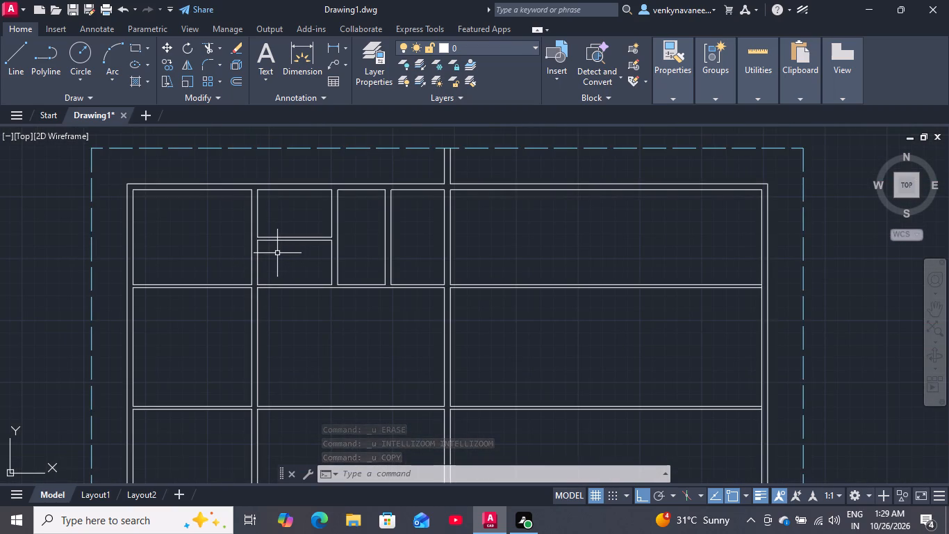
Extend the small north room's divider lower face, both faces of the horizontal wall below, and the vertical wall's east face across their junctions.
scroll(277, 253, "up", 2)
scroll(277, 255, "down", 1)
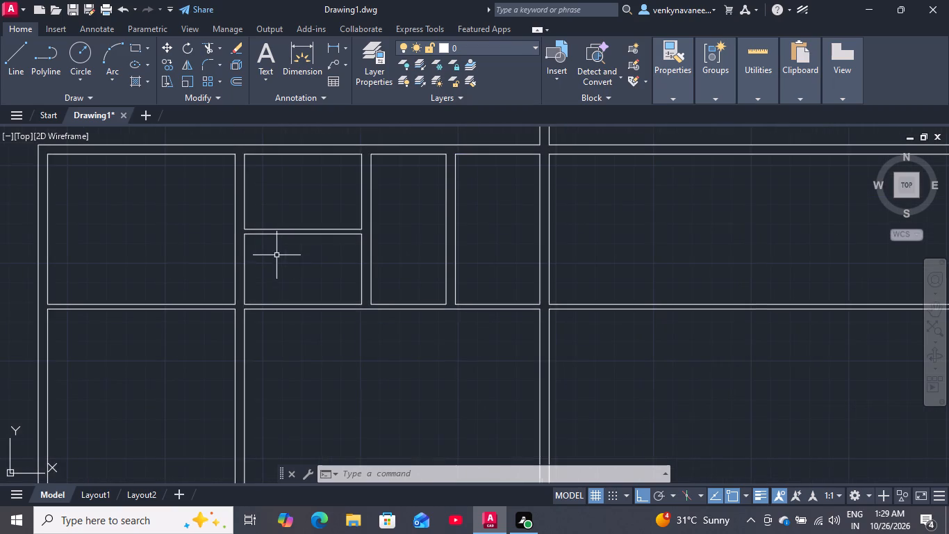
scroll(283, 275, "down", 3)
scroll(281, 296, "up", 3)
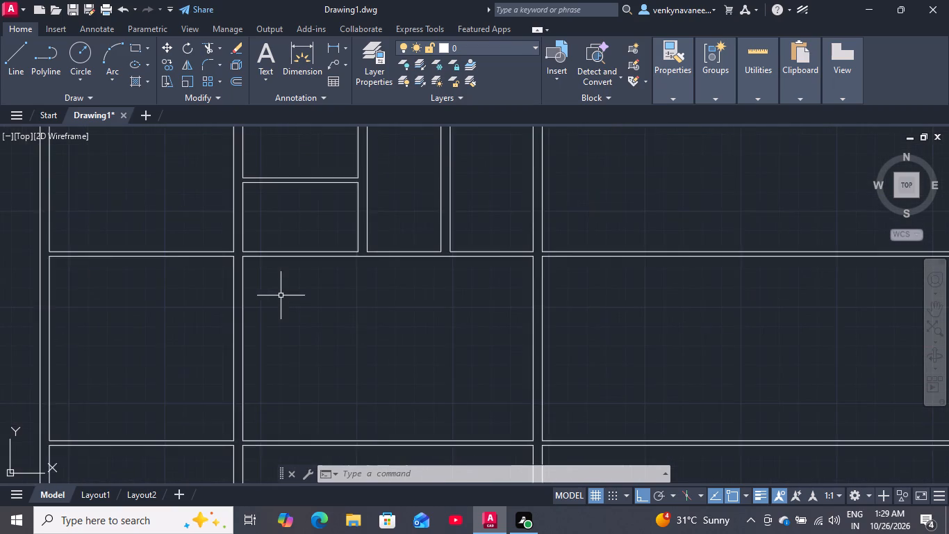
scroll(281, 296, "down", 1)
scroll(283, 293, "up", 1)
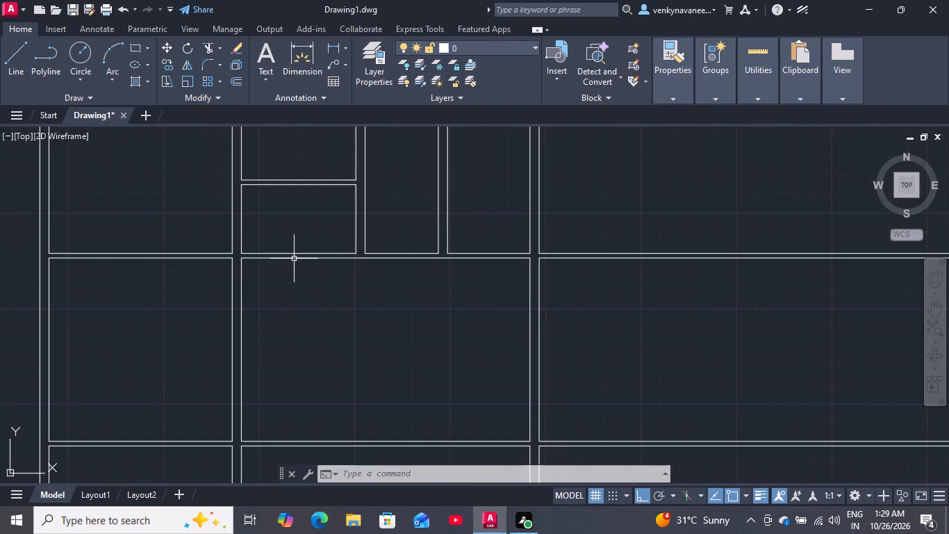
key("e")
key("x")
key("Return")
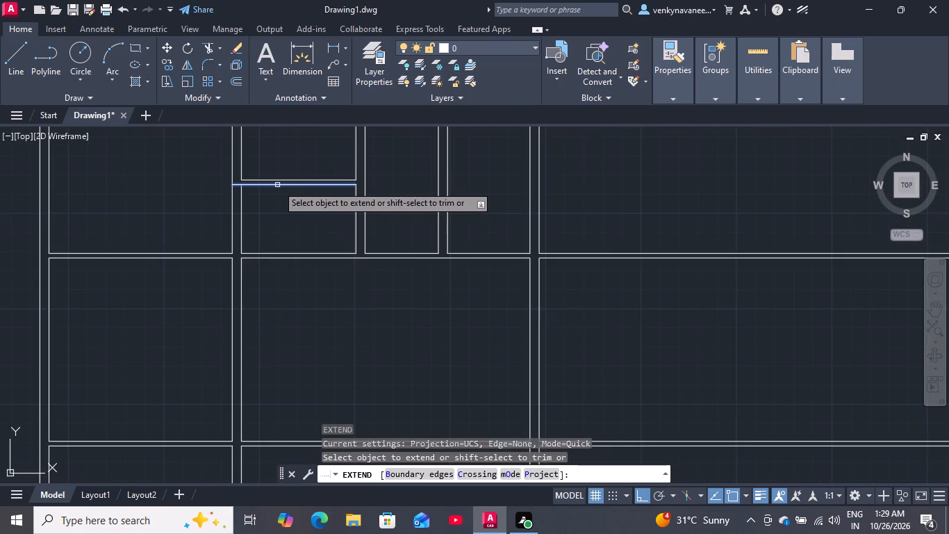
left_click(277, 185)
key("space")
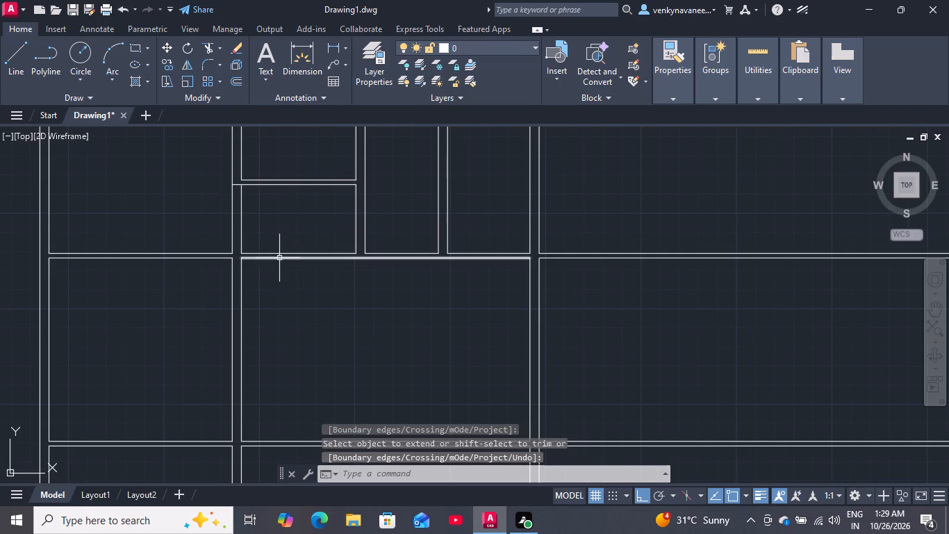
key("space")
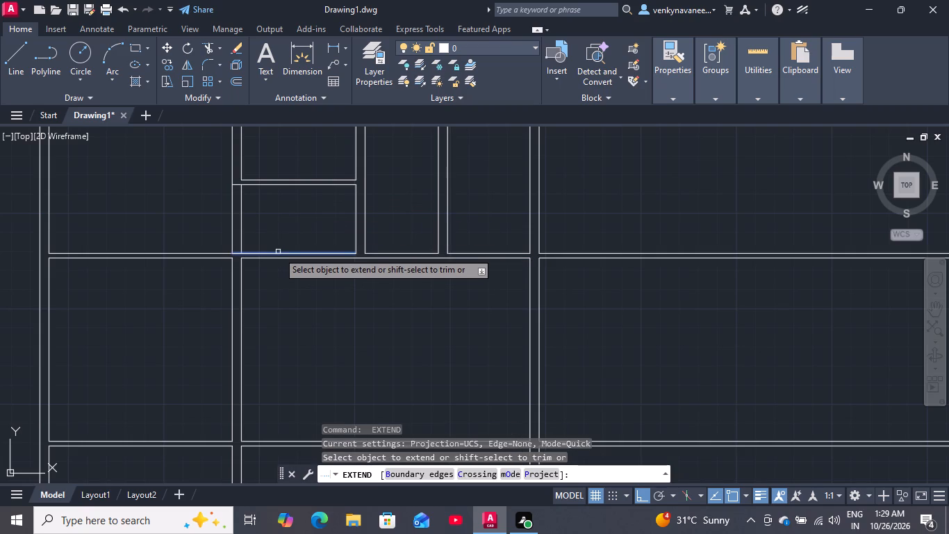
left_click(272, 259)
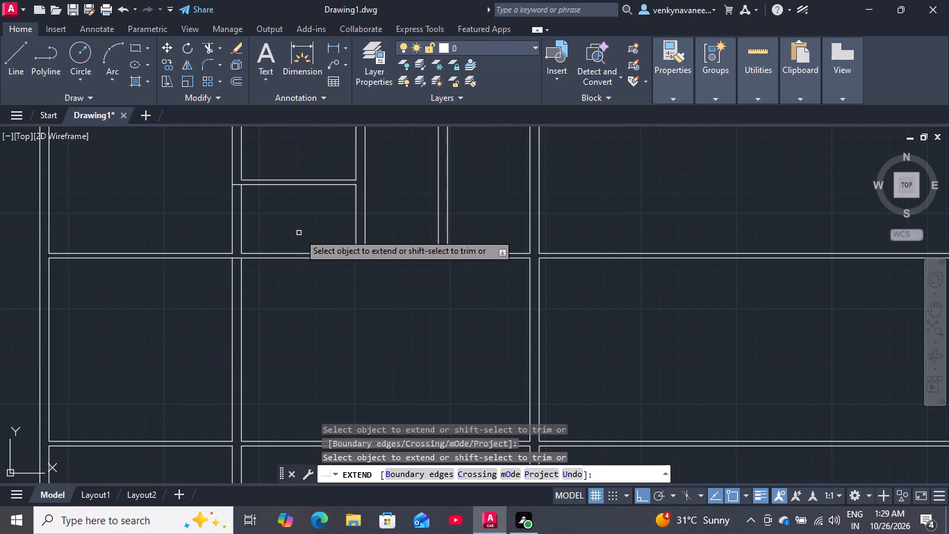
left_click(240, 277)
left_click(220, 253)
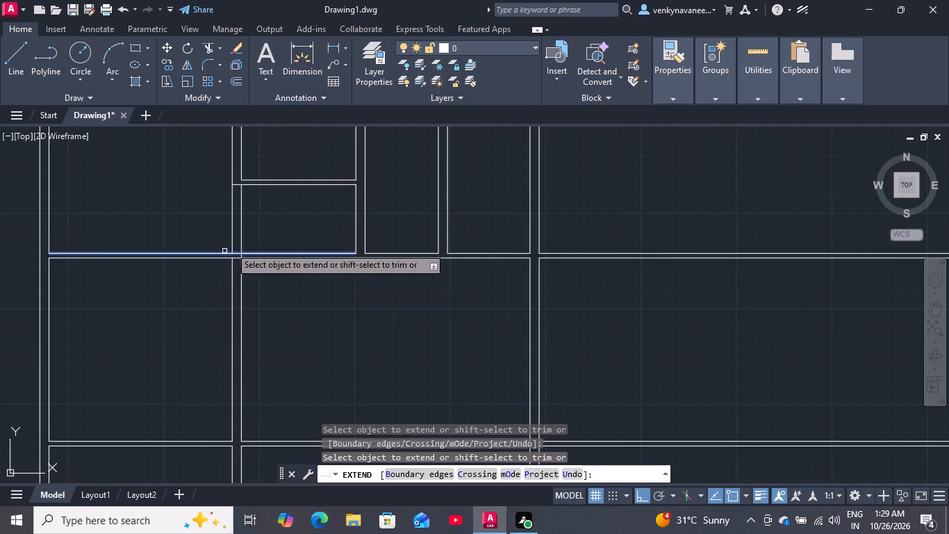
key("space")
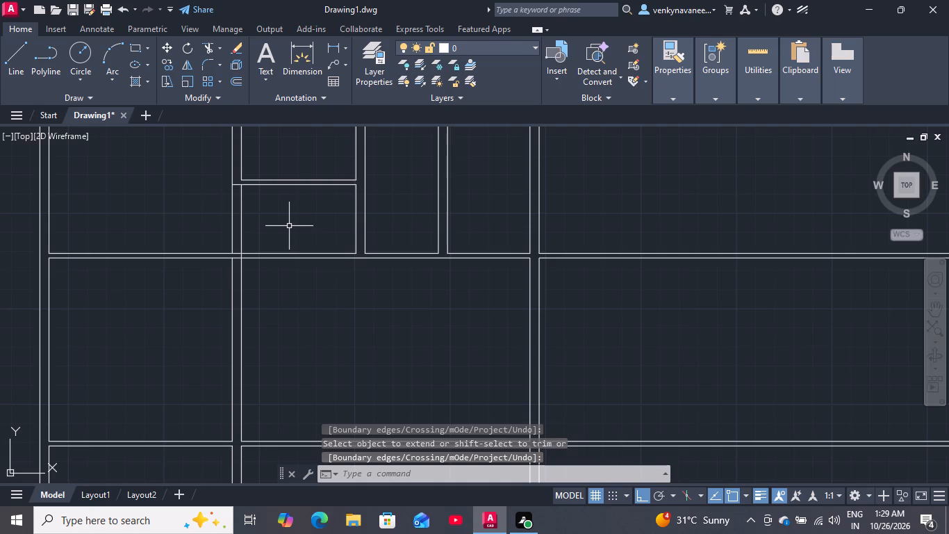
Trim away both face lines of the west-half vertical wall between the small room's divider and the horizontal wall below.
type("tr")
key("Return")
left_click_drag(261, 216, 188, 236)
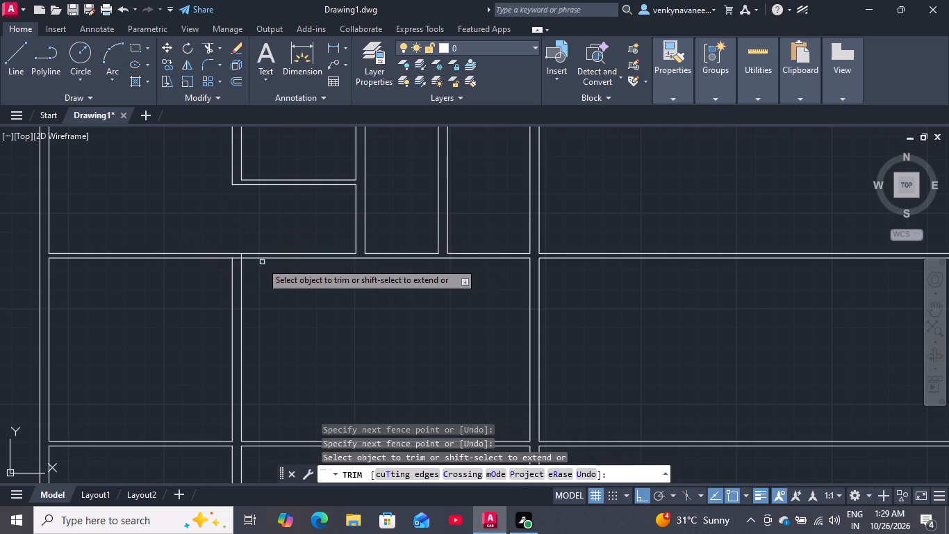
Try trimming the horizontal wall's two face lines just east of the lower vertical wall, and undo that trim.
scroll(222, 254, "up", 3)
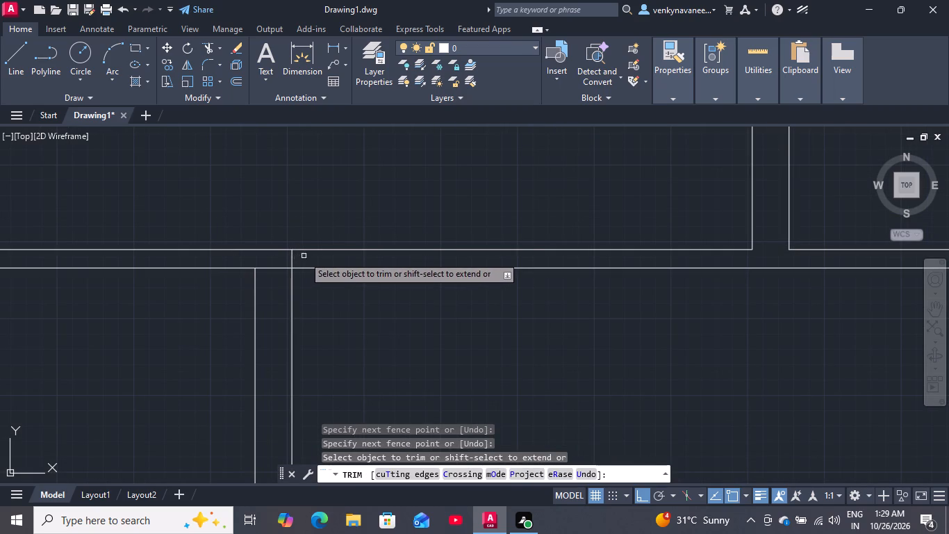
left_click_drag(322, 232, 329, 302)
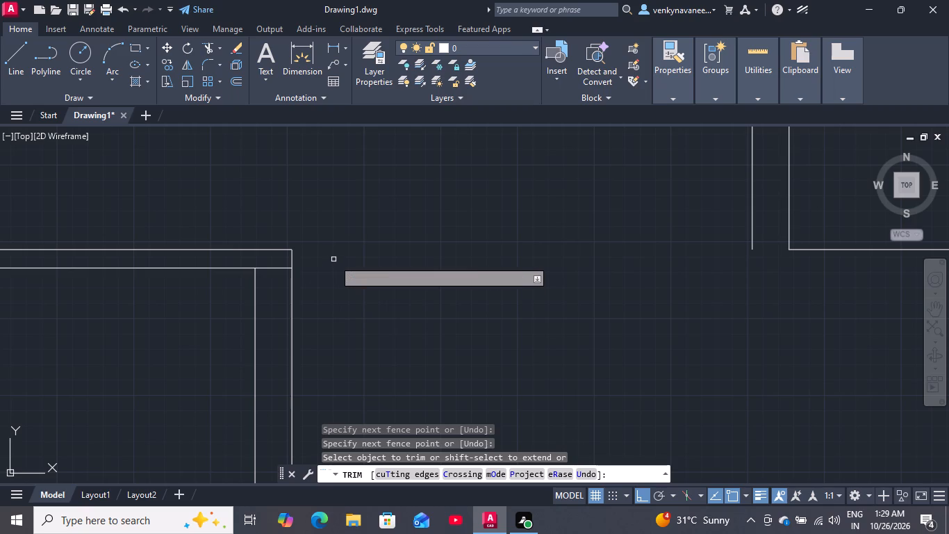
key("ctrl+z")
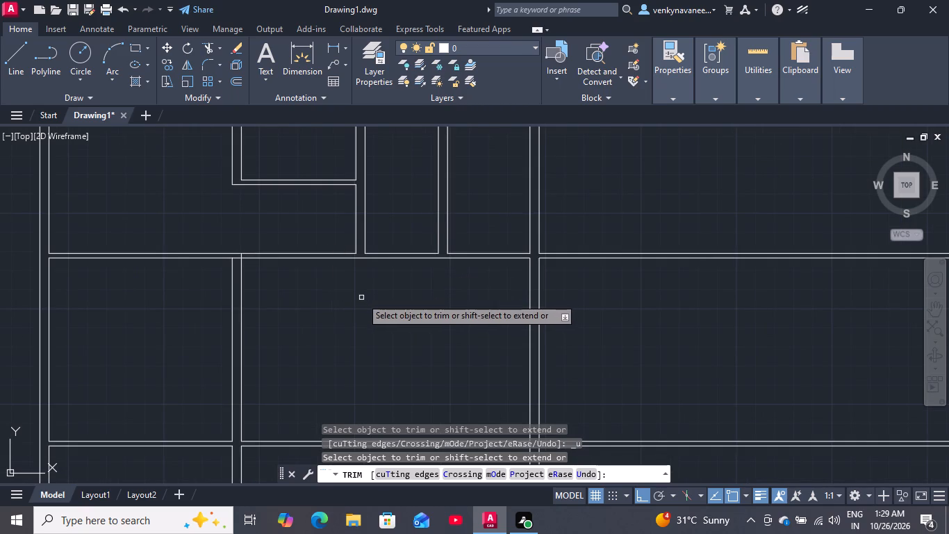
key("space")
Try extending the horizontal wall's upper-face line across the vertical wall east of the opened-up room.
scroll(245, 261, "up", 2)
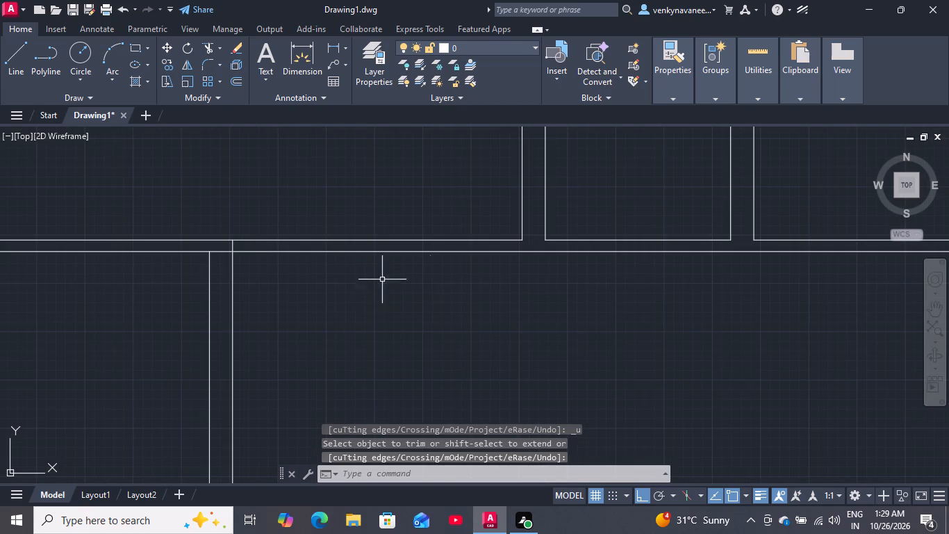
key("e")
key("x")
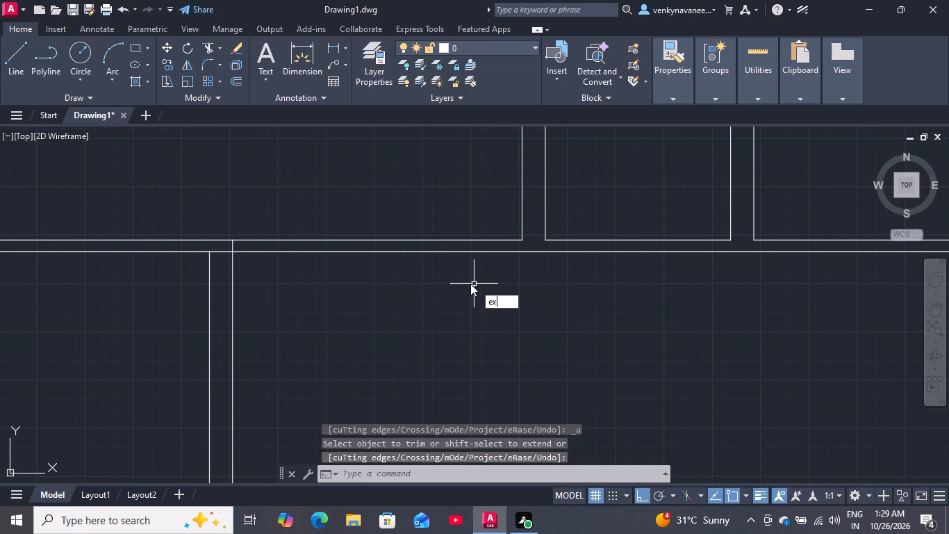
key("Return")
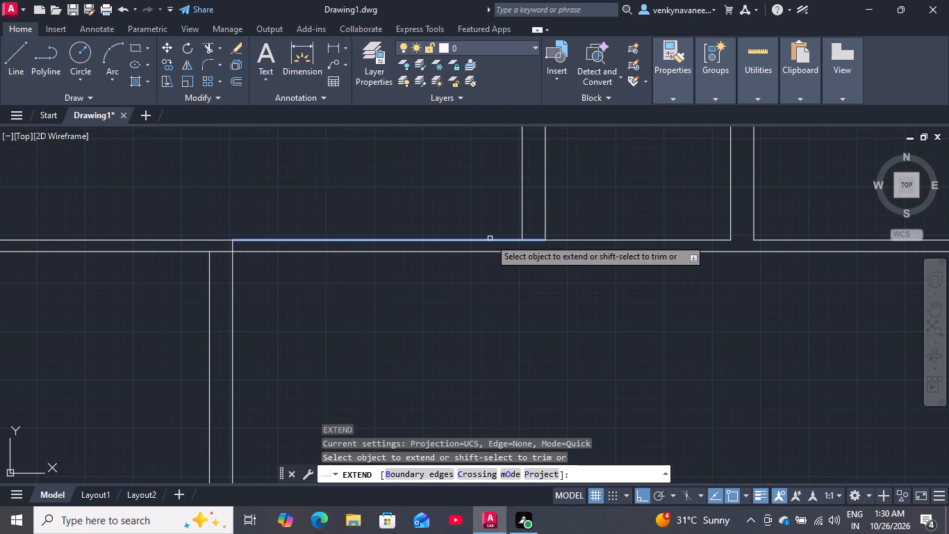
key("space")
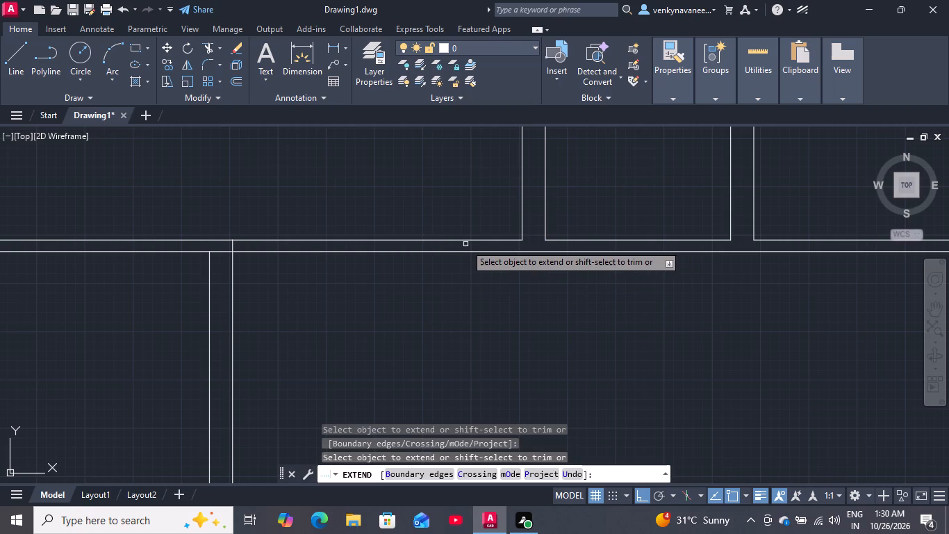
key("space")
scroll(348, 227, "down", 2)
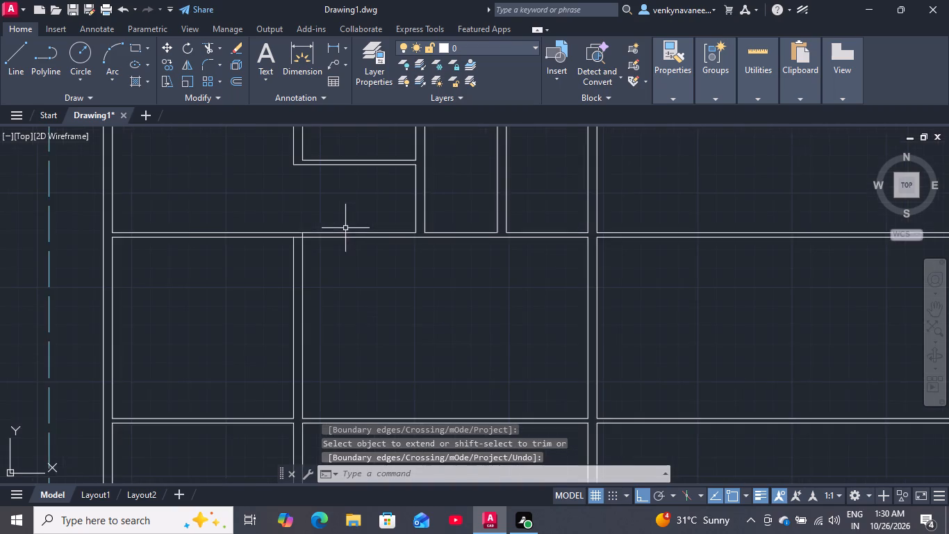
Erase both face lines of the west half's second horizontal wall between the west vertical wall and the central wall.
scroll(345, 227, "down", 1)
scroll(370, 179, "up", 2)
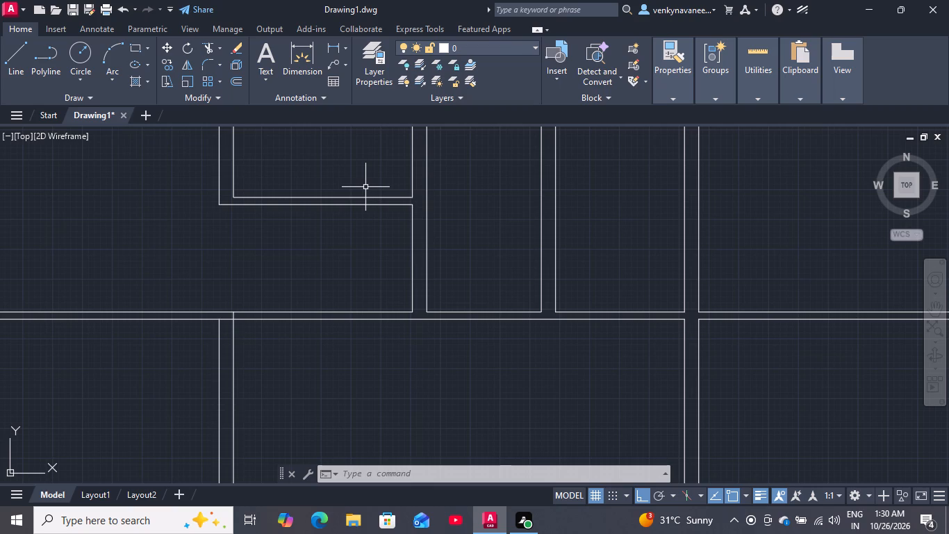
scroll(368, 184, "down", 2)
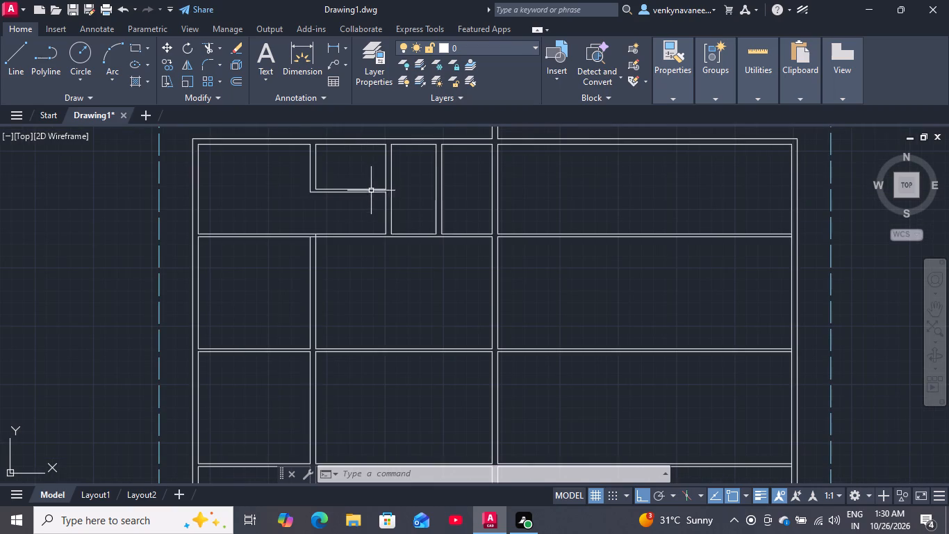
scroll(367, 243, "up", 2)
scroll(367, 243, "down", 2)
scroll(359, 243, "up", 3)
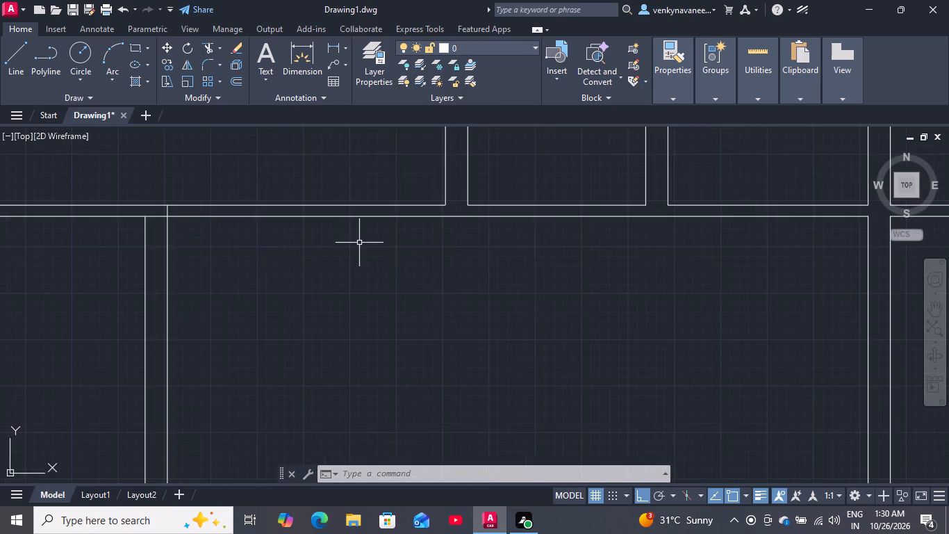
scroll(359, 243, "down", 3)
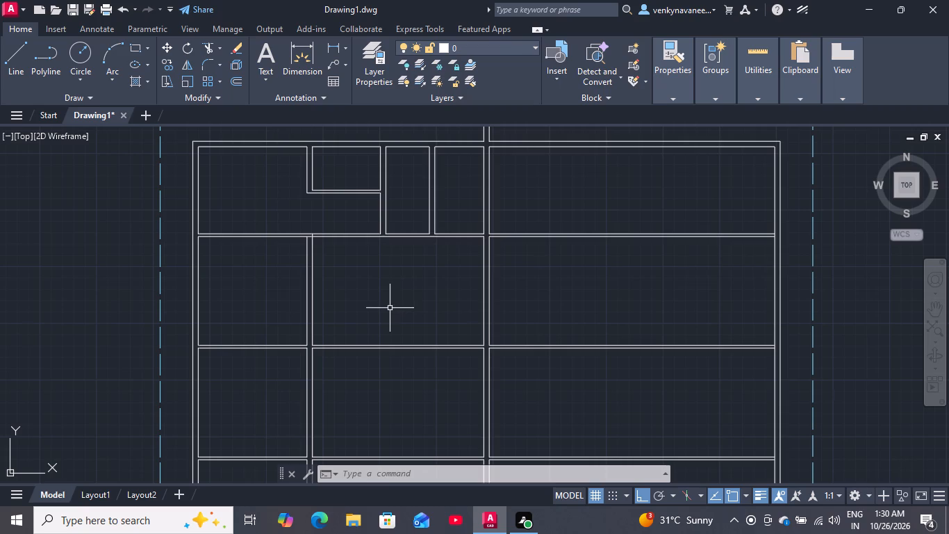
left_click_drag(391, 311, 358, 369)
left_click(359, 377)
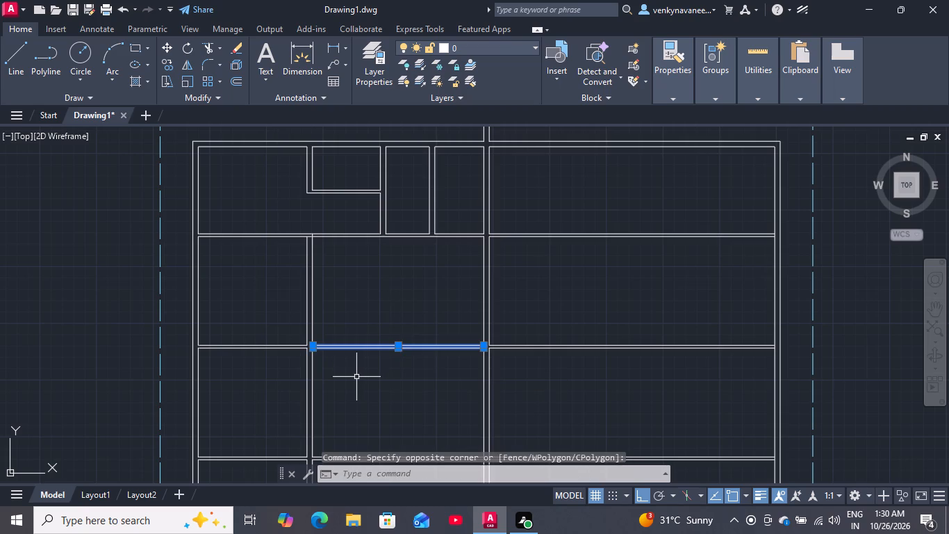
key("Delete")
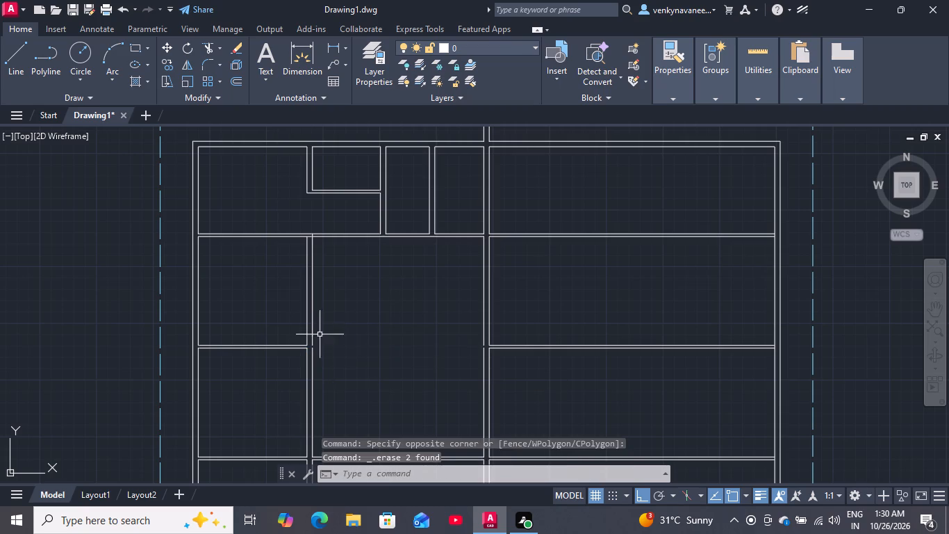
Stretch the west vertical wall's east face and the central wall's west face by 3" to close the gaps left by the erased wall.
scroll(313, 337, "up", 3)
left_click(303, 364)
left_click(301, 371)
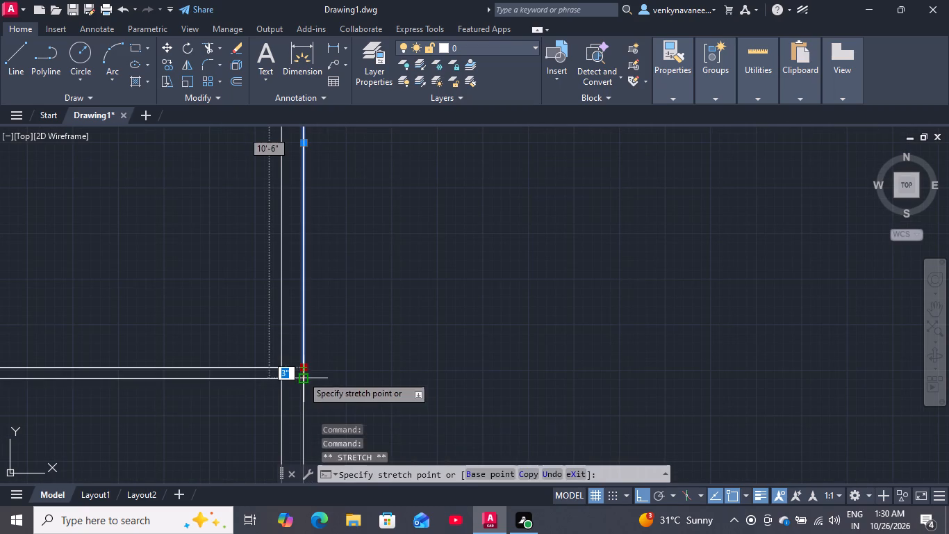
left_click(303, 382)
scroll(347, 345, "down", 4)
scroll(445, 347, "up", 4)
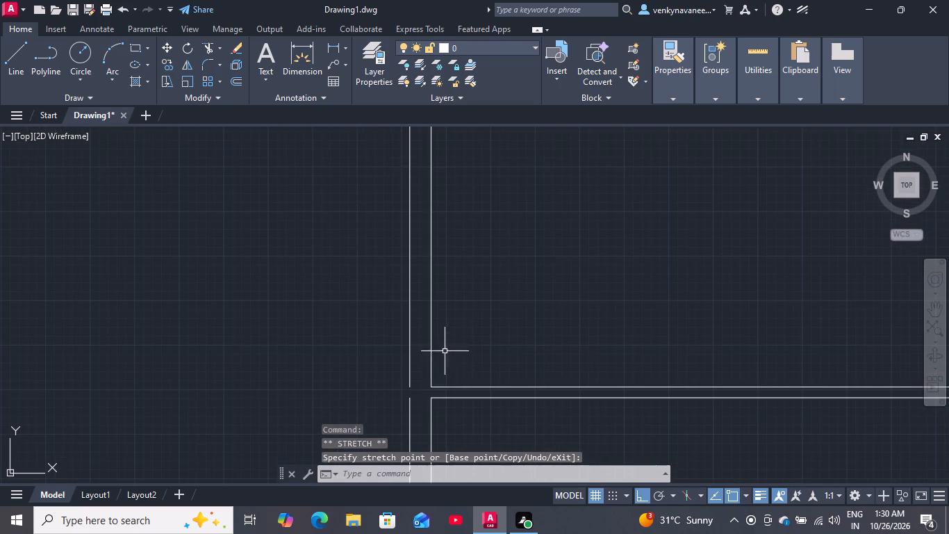
left_click(411, 387)
left_click(409, 389)
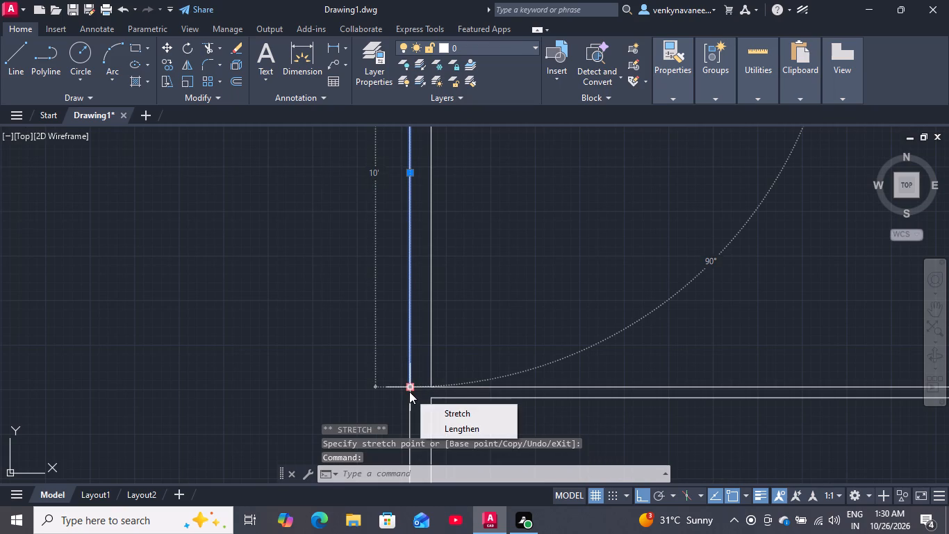
left_click(410, 397)
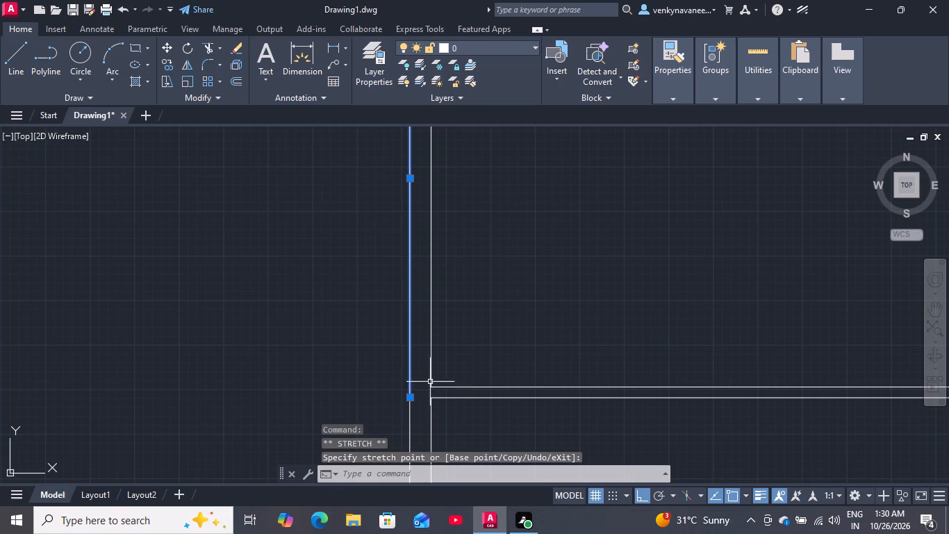
key("space")
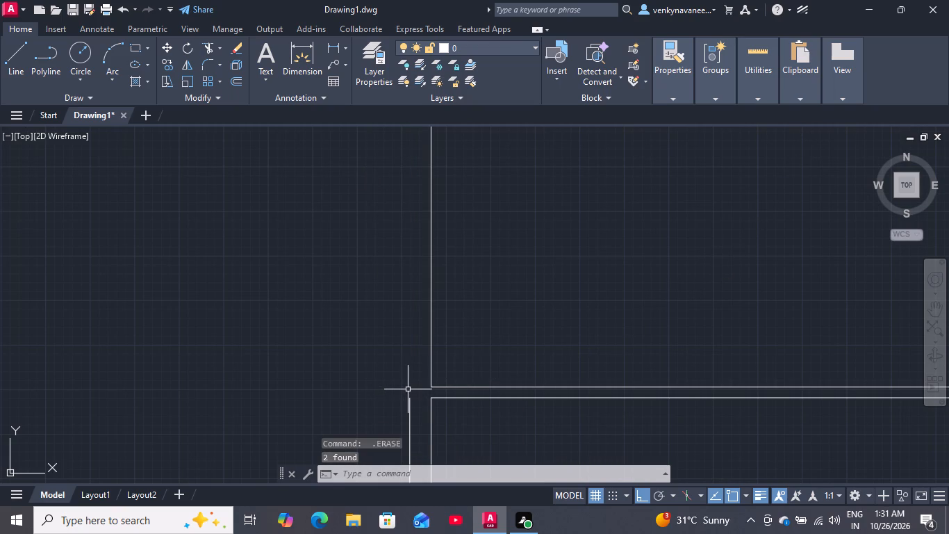
key("ctrl+z")
Trim the lower-face line of the north horizontal wall between the faces of the west-half vertical wall meeting it from below.
scroll(417, 406, "up", 2)
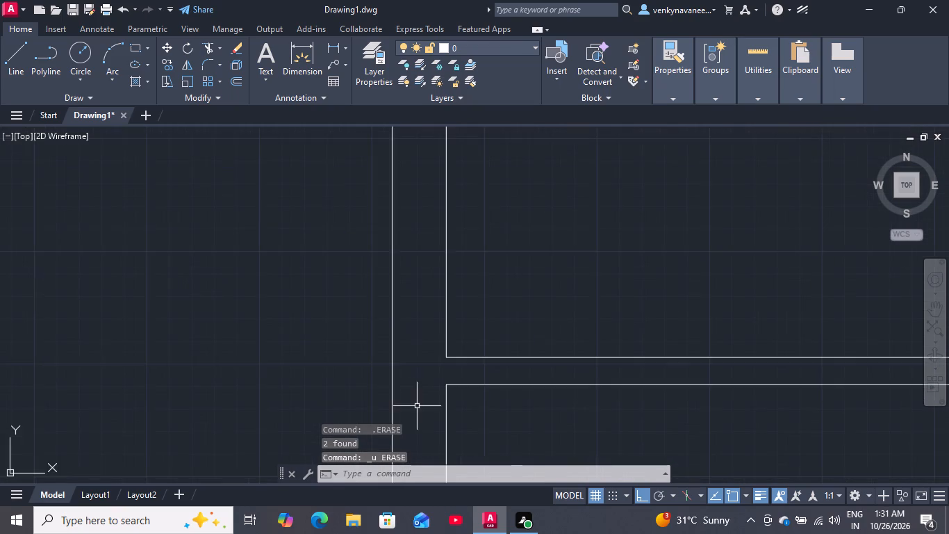
scroll(417, 406, "down", 4)
scroll(140, 236, "up", 2)
scroll(147, 242, "down", 1)
scroll(170, 252, "up", 1)
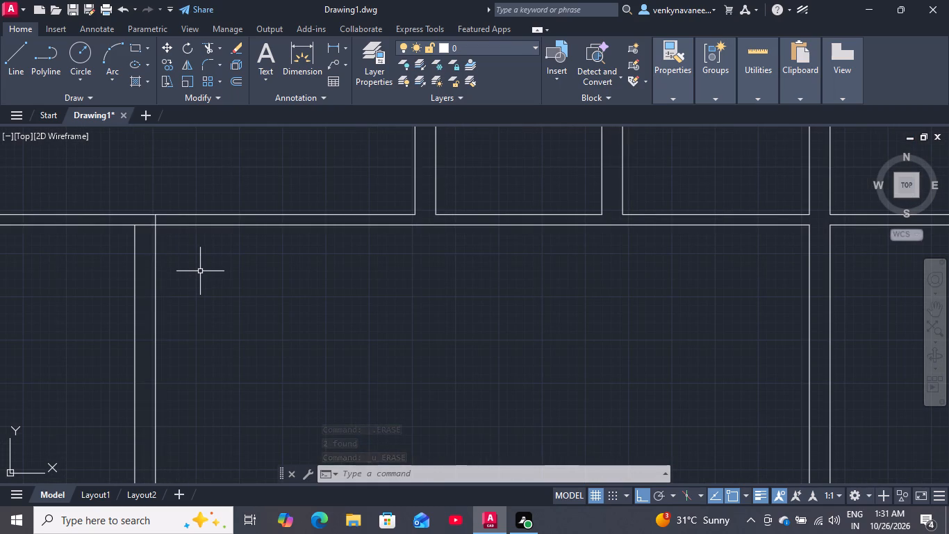
type("tr")
key("Return")
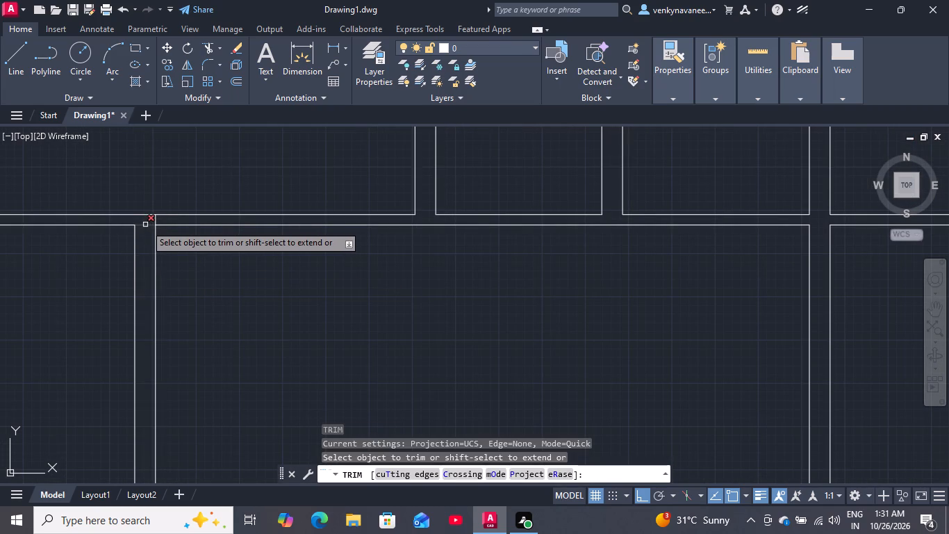
left_click(145, 225)
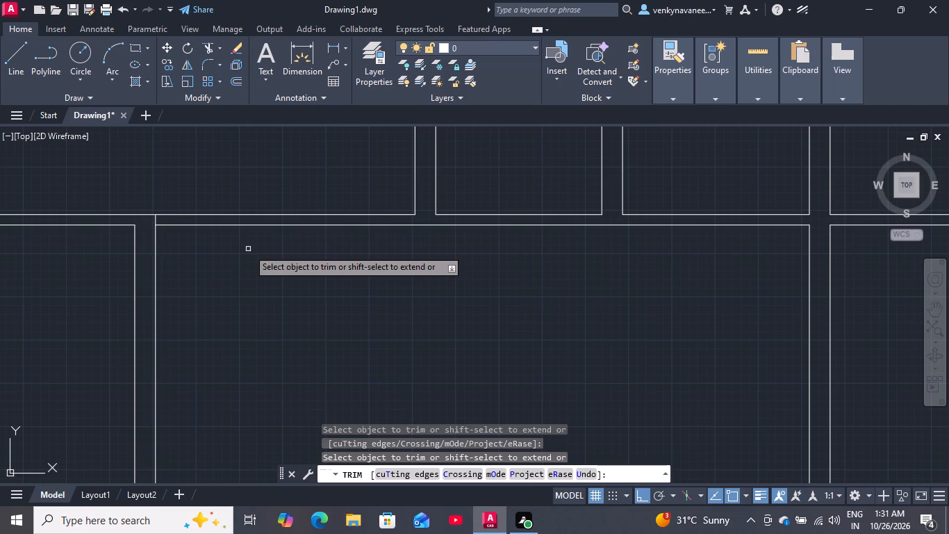
key("space")
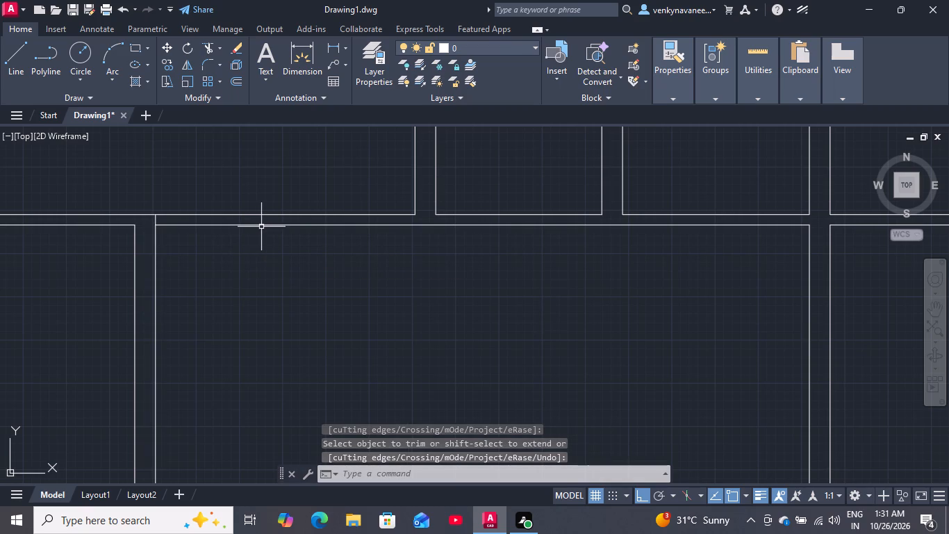
Copy the lower-face line of the north horizontal wall, between the west-half vertical wall and central wall, 16'4.5" south.
left_click(261, 227)
type("co")
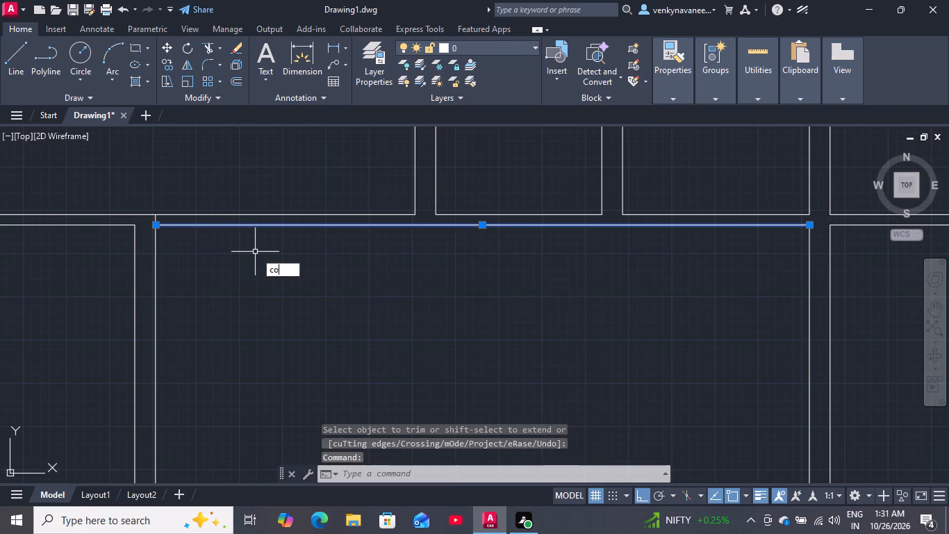
key("Return")
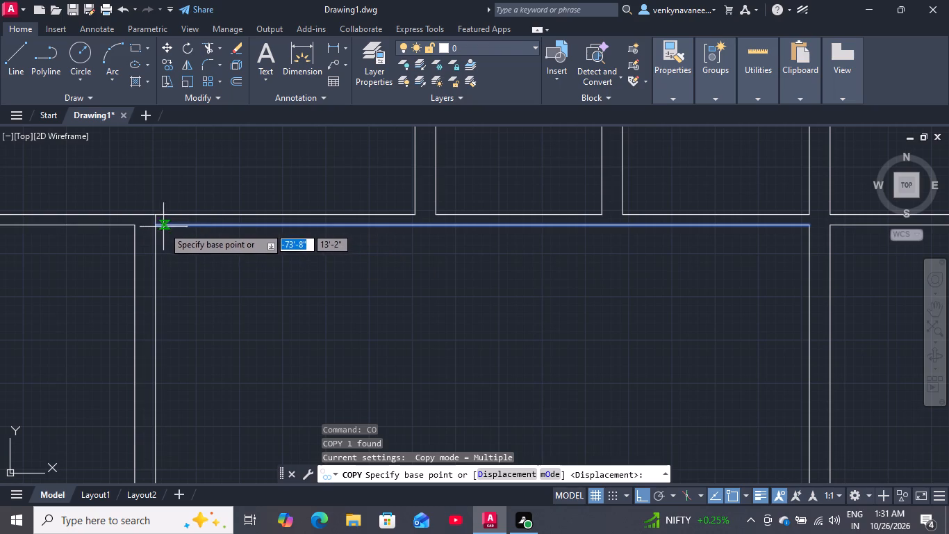
left_click(157, 225)
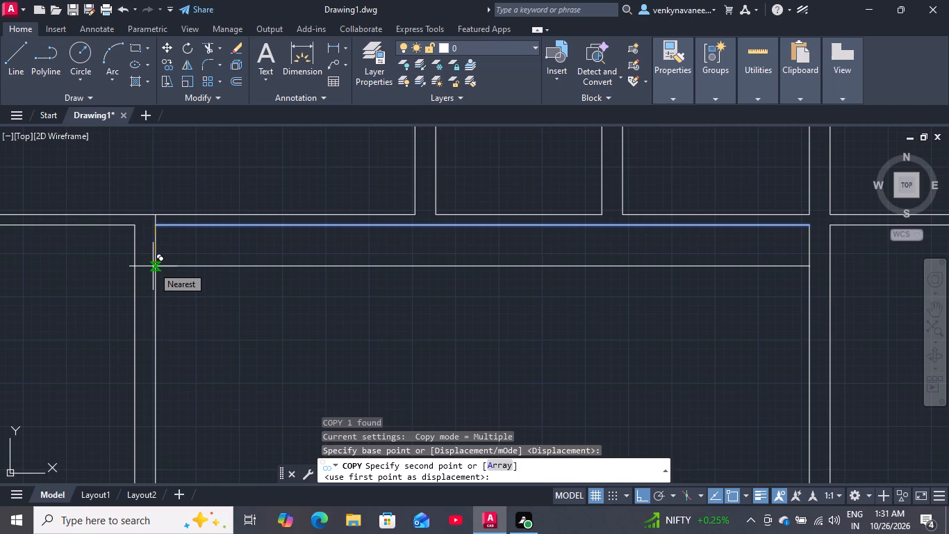
type("16")
key("apostrophe")
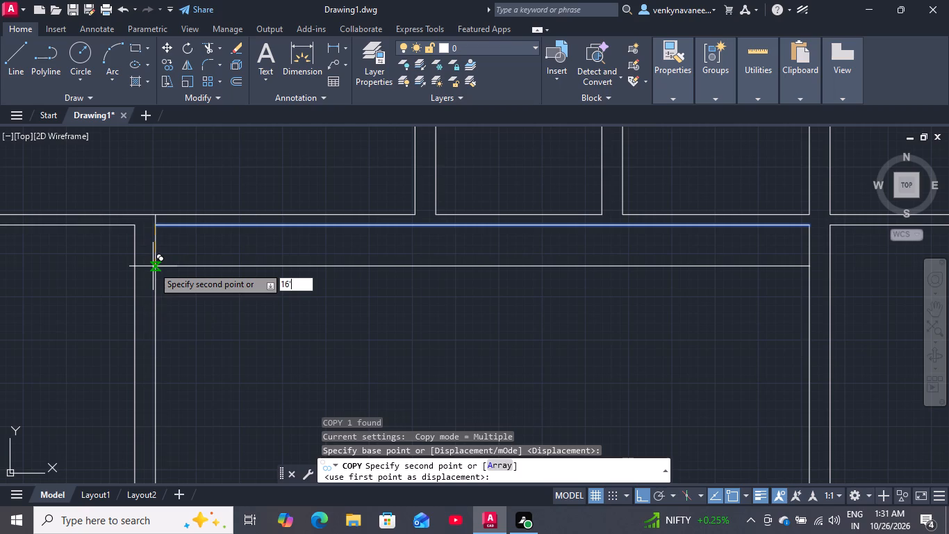
type("4.5")
key("shift+quotedbl")
key("Return")
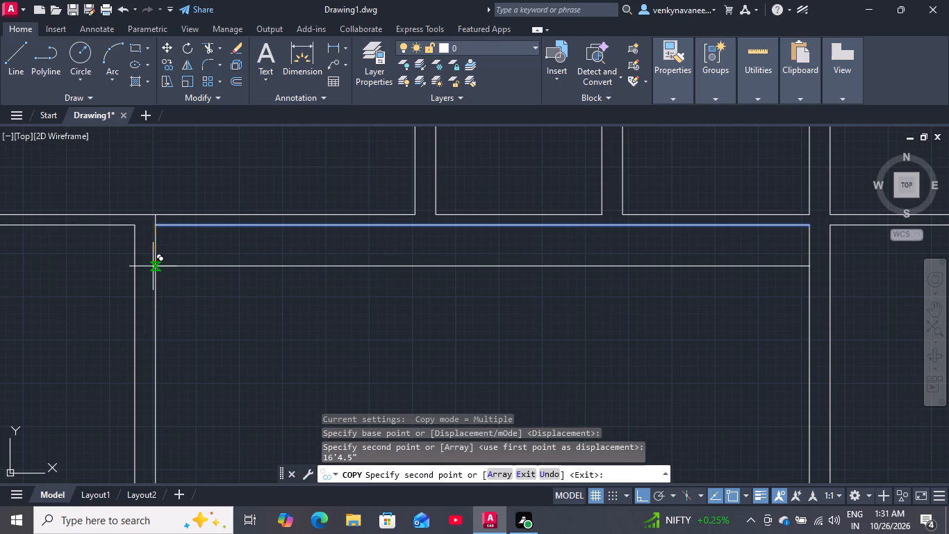
scroll(172, 251, "down", 3)
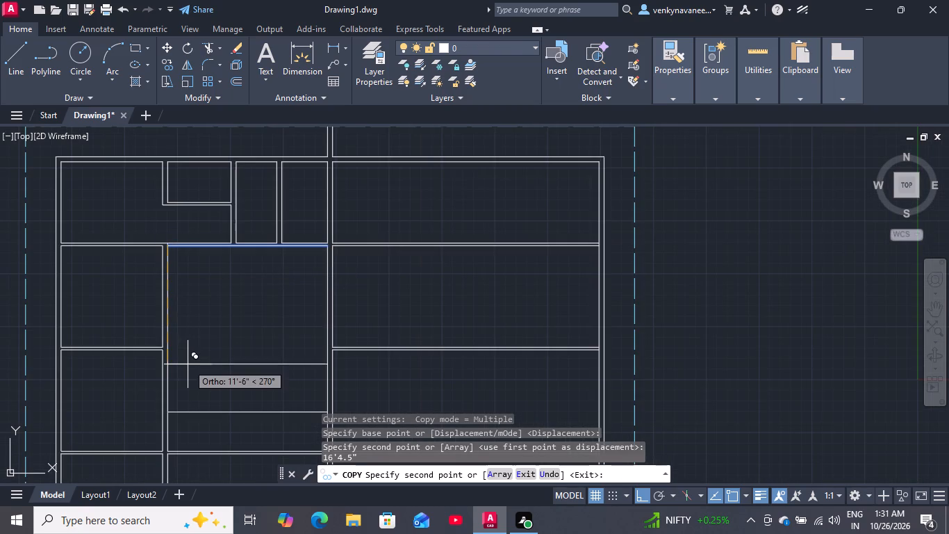
scroll(197, 348, "down", 1)
scroll(198, 367, "up", 1)
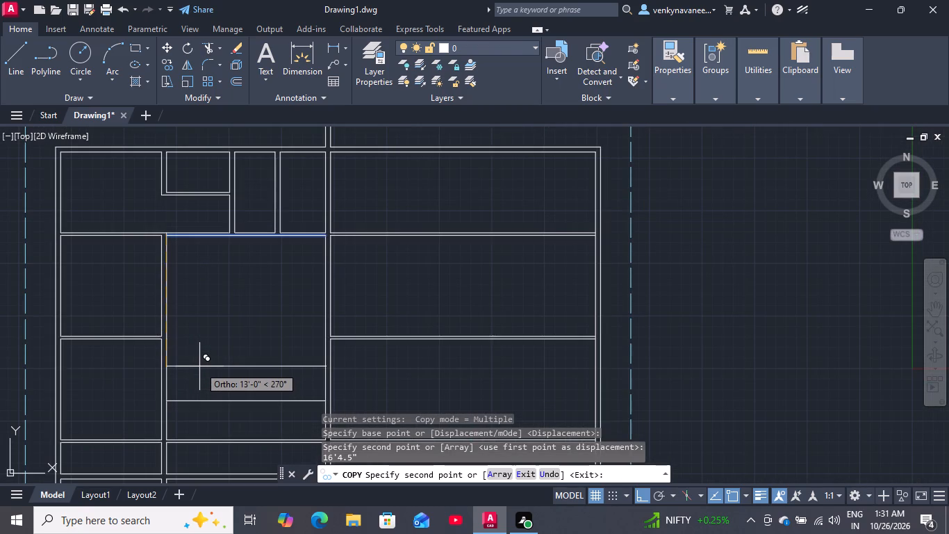
key("space")
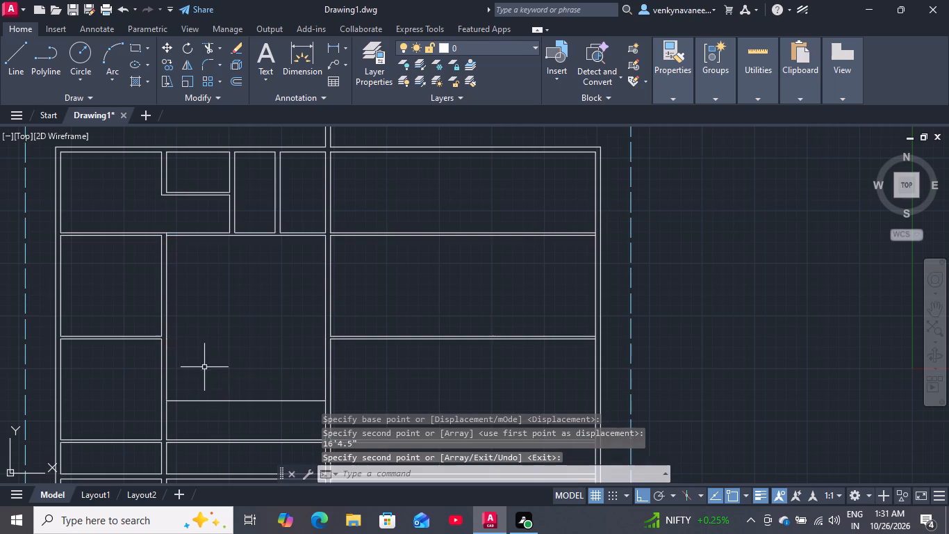
Trim away both face lines of the first horizontal wall south of the copied line, between the west-half vertical wall and central wall.
scroll(240, 365, "down", 2)
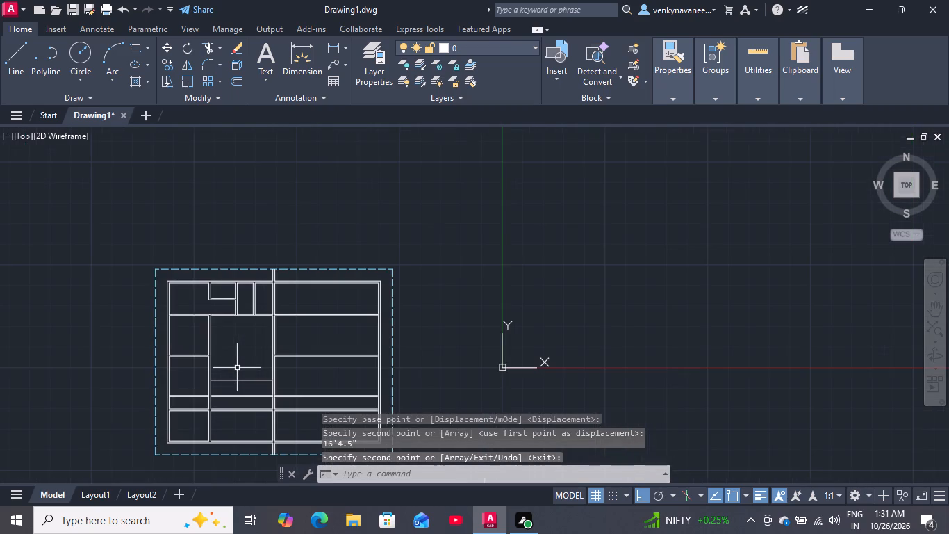
scroll(231, 396, "up", 1)
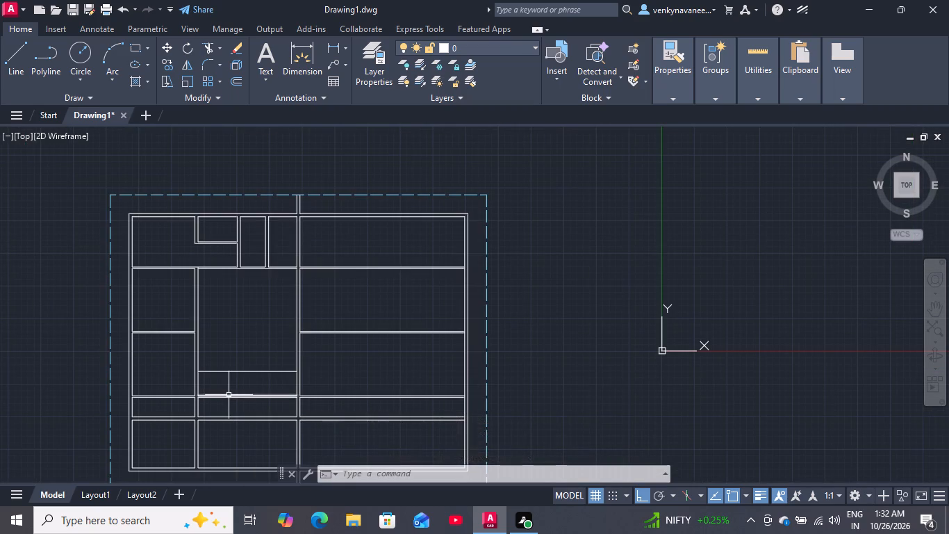
scroll(216, 414, "up", 2)
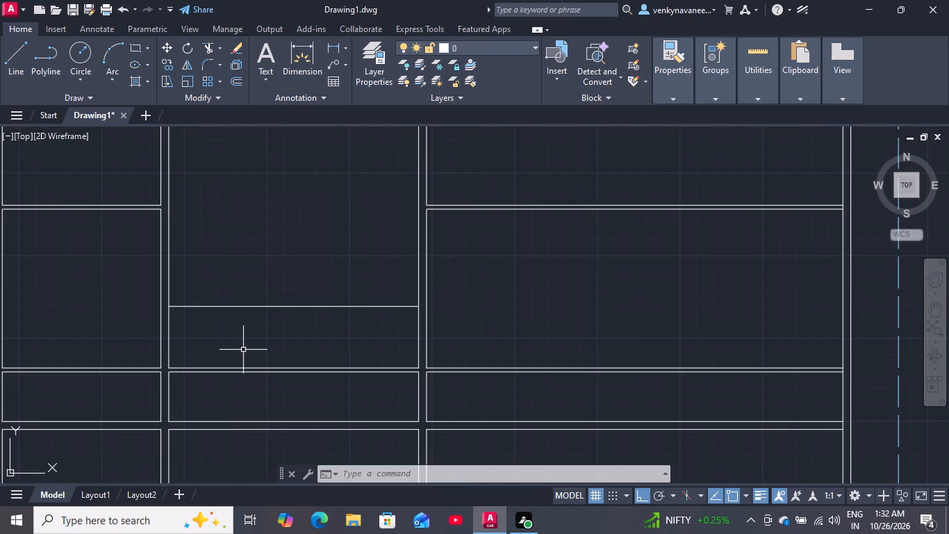
type("tr")
key("Return")
left_click_drag(245, 348, 247, 375)
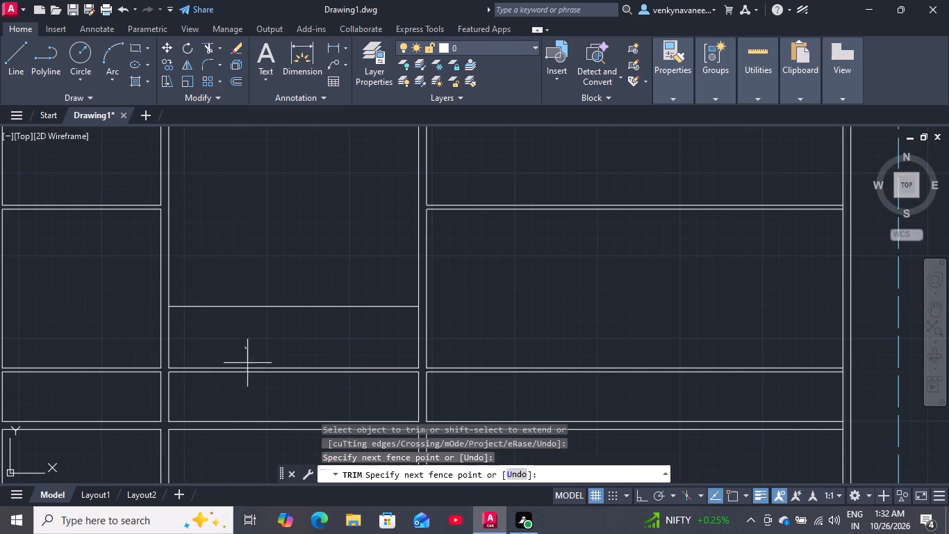
left_click_drag(247, 375, 248, 405)
key("space")
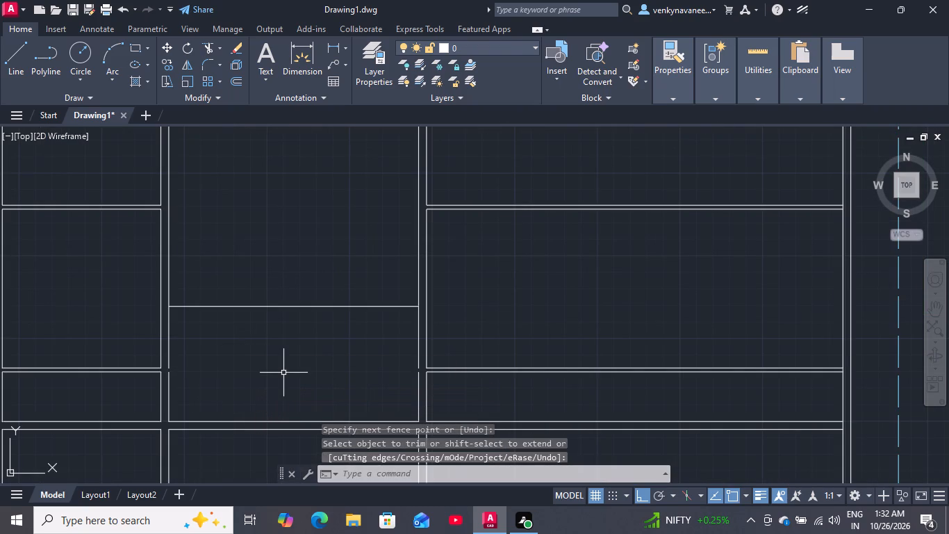
Extend the west-half vertical wall's east face and the central wall's west face south across the gaps left by the trimmed wall.
type("ex")
key("Return")
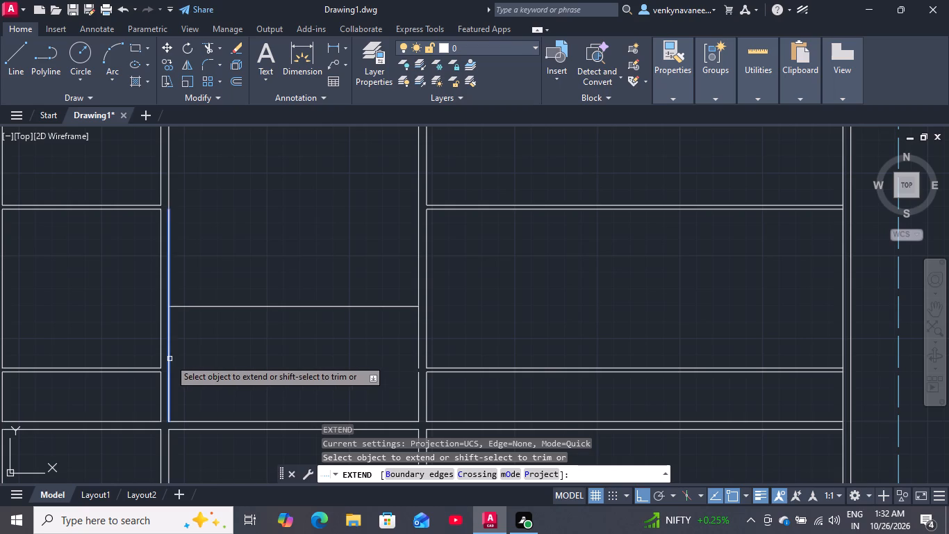
left_click(170, 359)
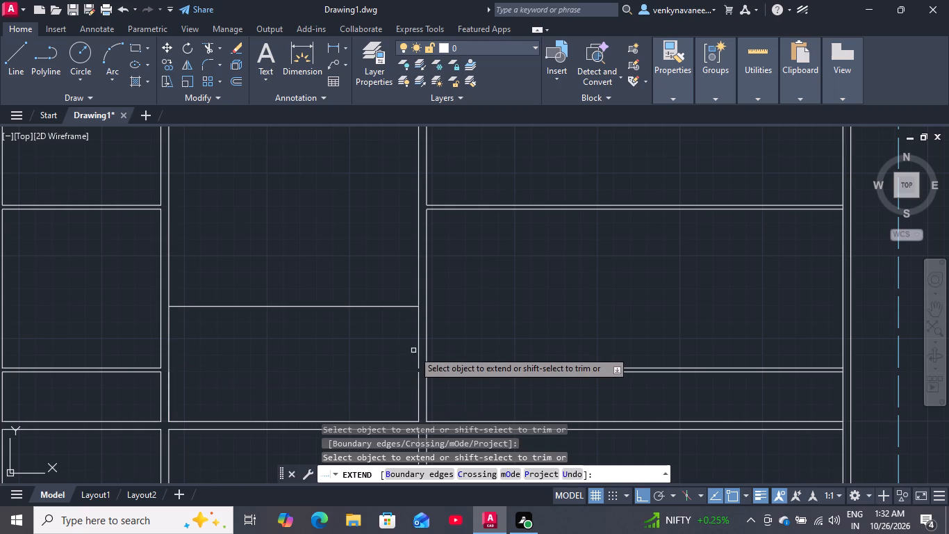
left_click(419, 348)
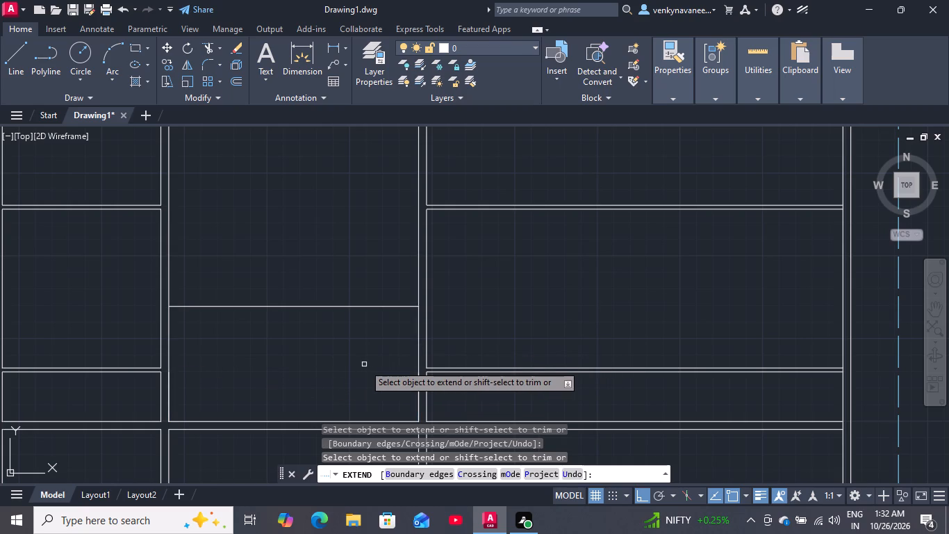
scroll(364, 364, "down", 1)
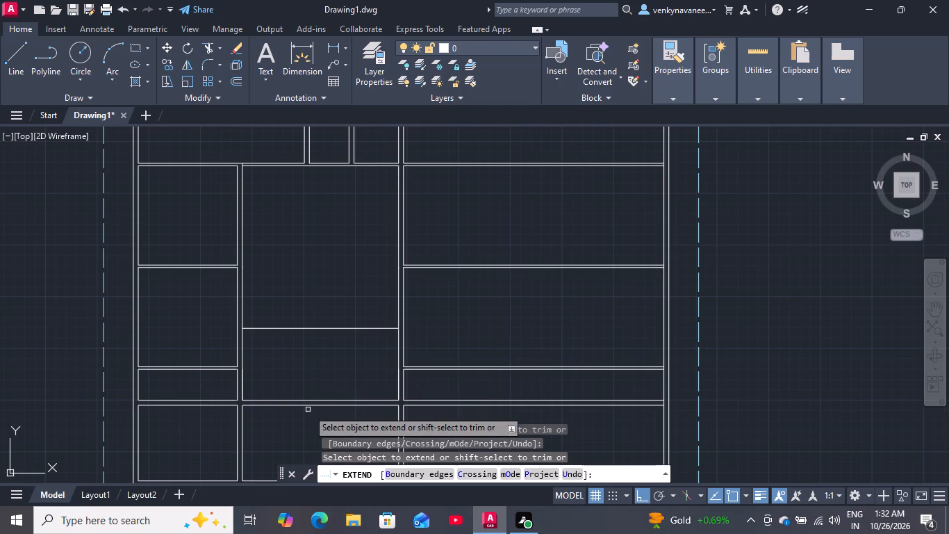
scroll(310, 378, "down", 1)
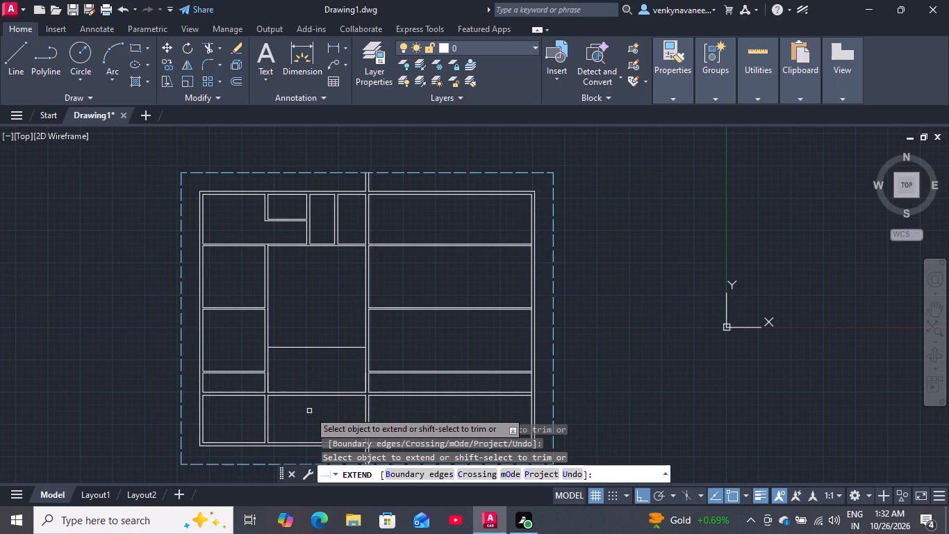
key("space")
Erase both face lines of the remaining horizontal wall south of the copied line, between the west-half vertical wall and central wall.
left_click_drag(318, 375, 316, 382)
left_click(311, 404)
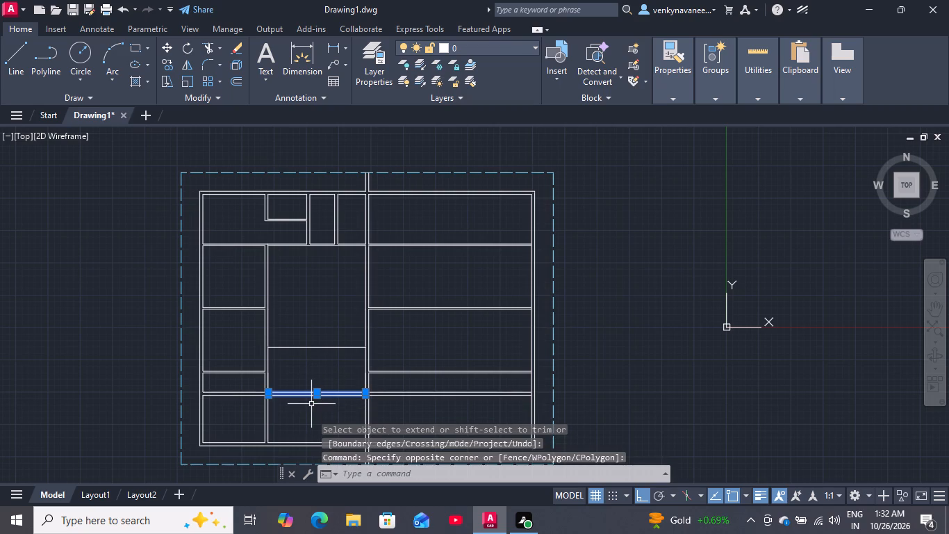
key("Delete")
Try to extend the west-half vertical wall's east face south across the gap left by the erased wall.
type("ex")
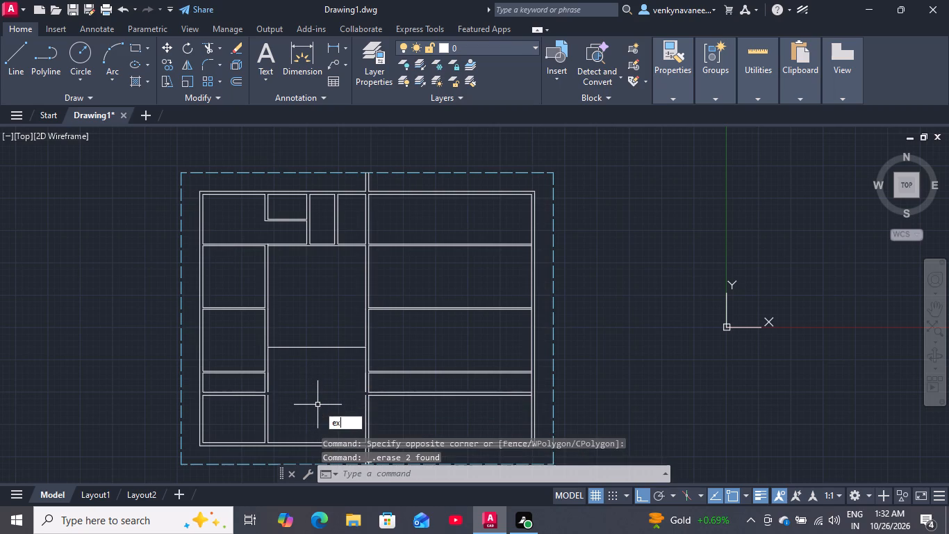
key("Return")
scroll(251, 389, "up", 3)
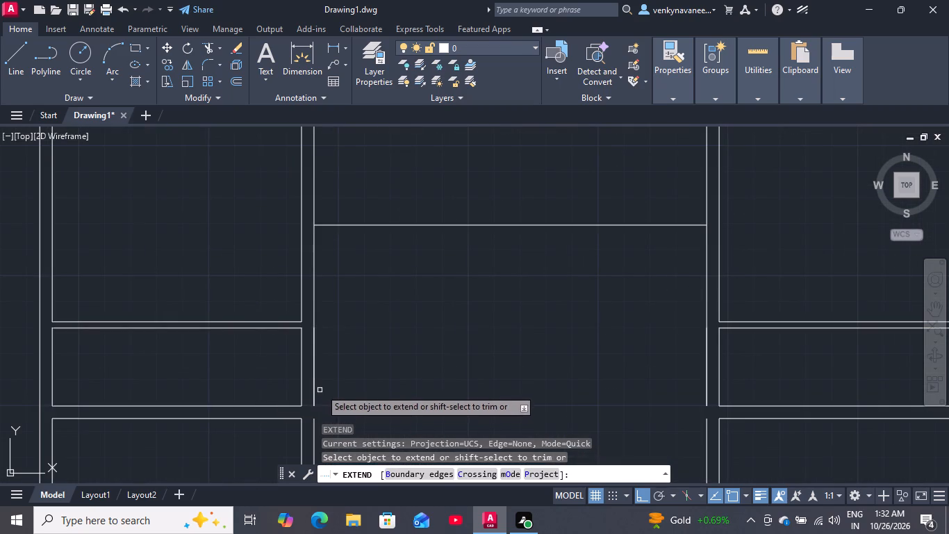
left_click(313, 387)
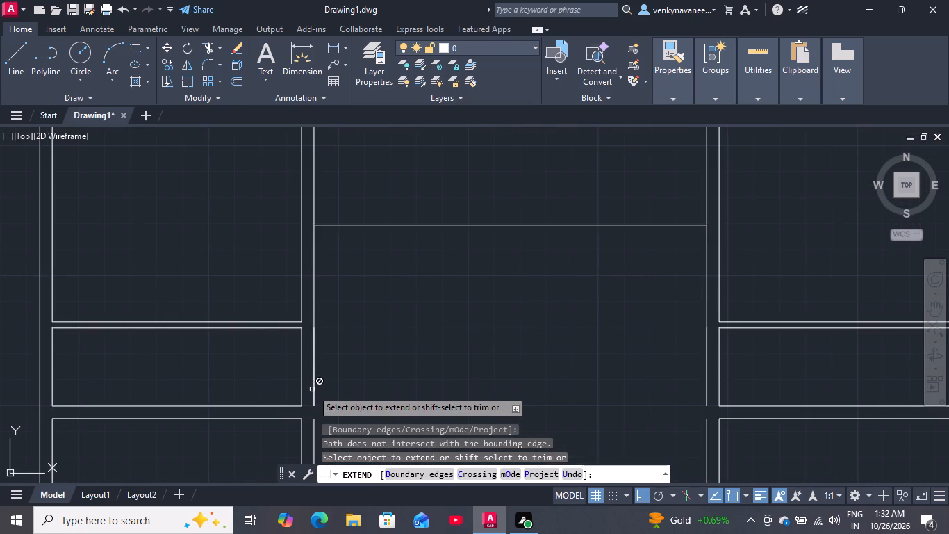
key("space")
Stretch the west-half vertical wall's east face and the central wall's west face south to close the gaps left by the erased wall.
left_click(313, 403)
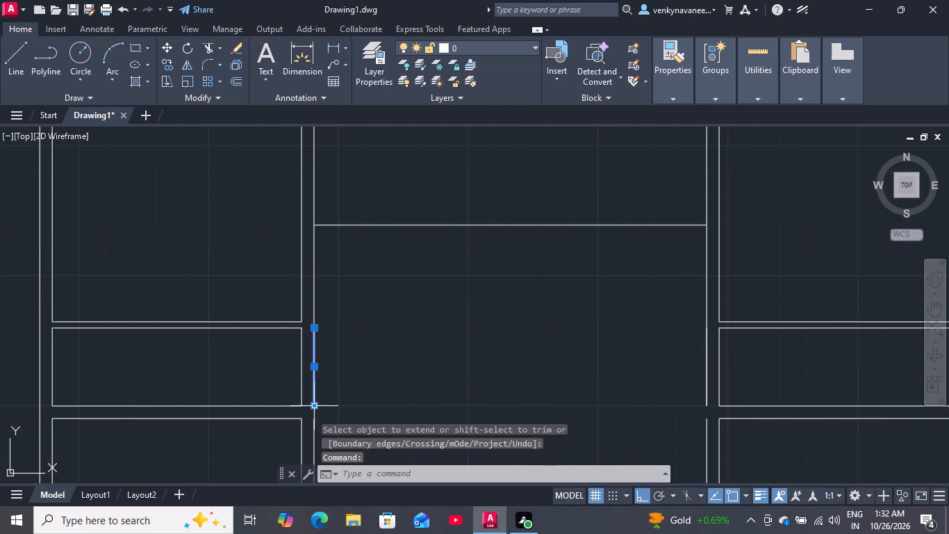
left_click(314, 409)
left_click(315, 419)
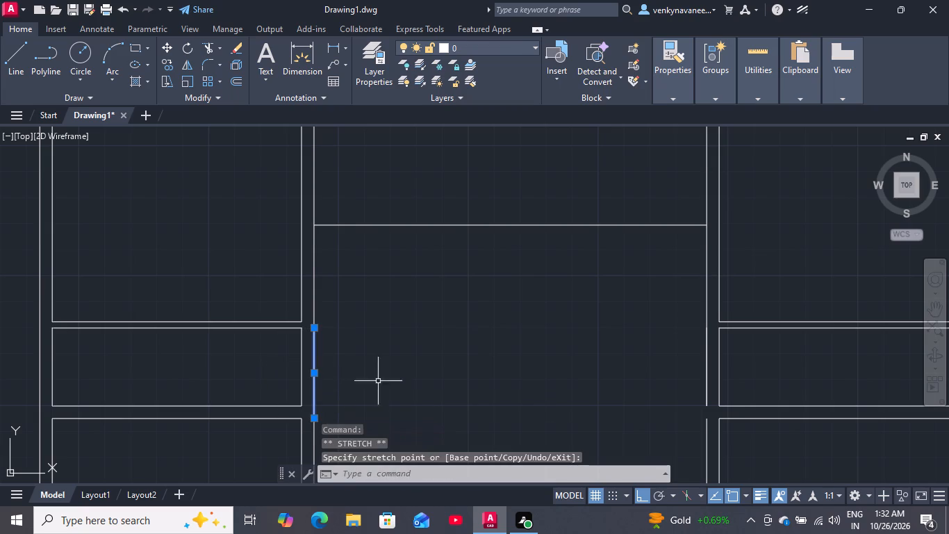
key("Escape")
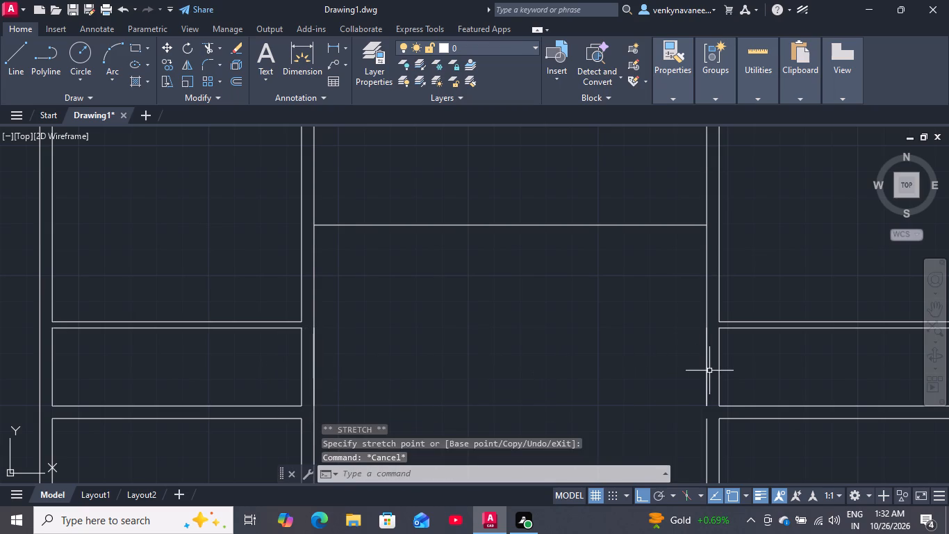
left_click(704, 370)
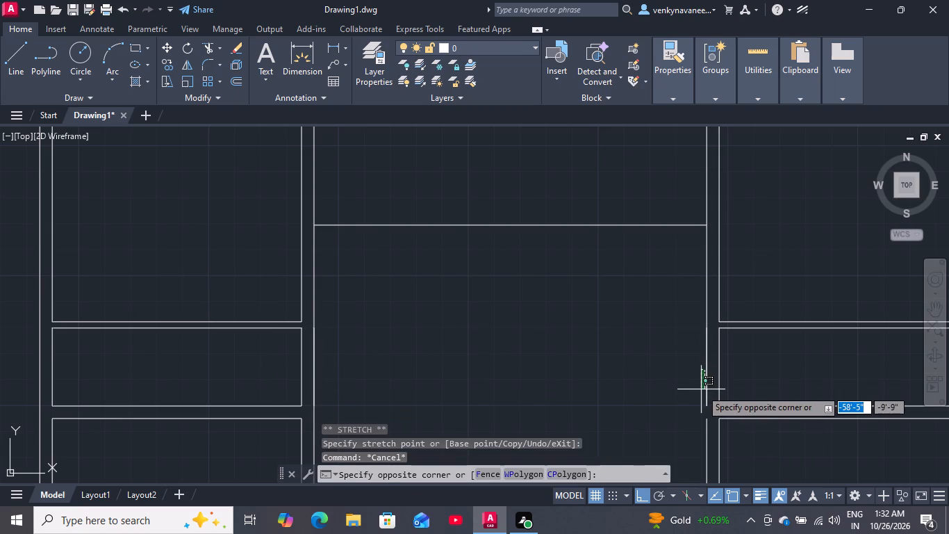
left_click(711, 385)
left_click_drag(711, 385, 705, 386)
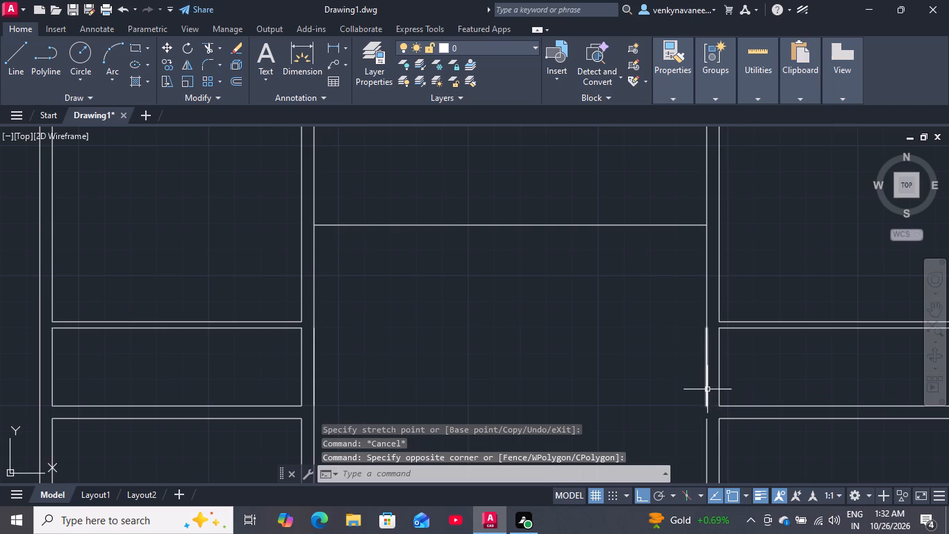
left_click(707, 390)
left_click(708, 407)
left_click(704, 422)
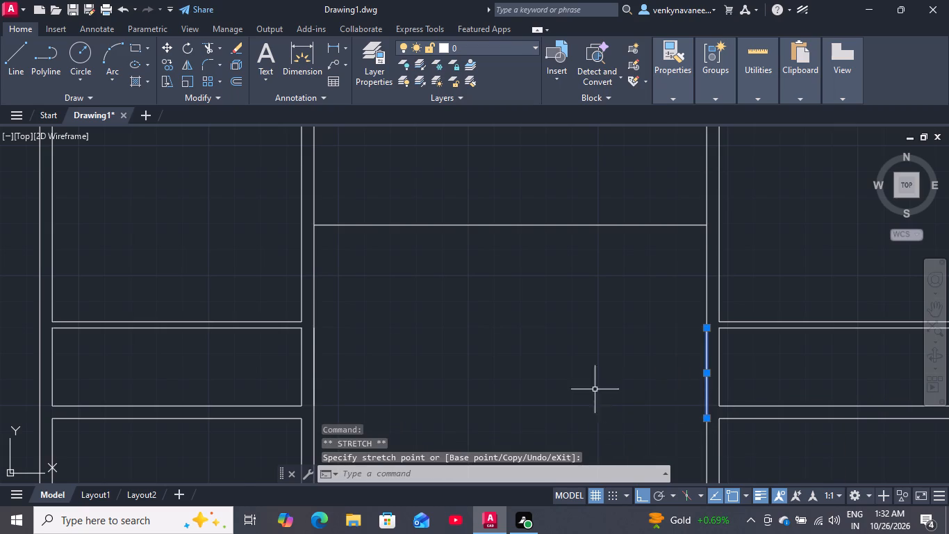
scroll(584, 382, "down", 3)
key("space")
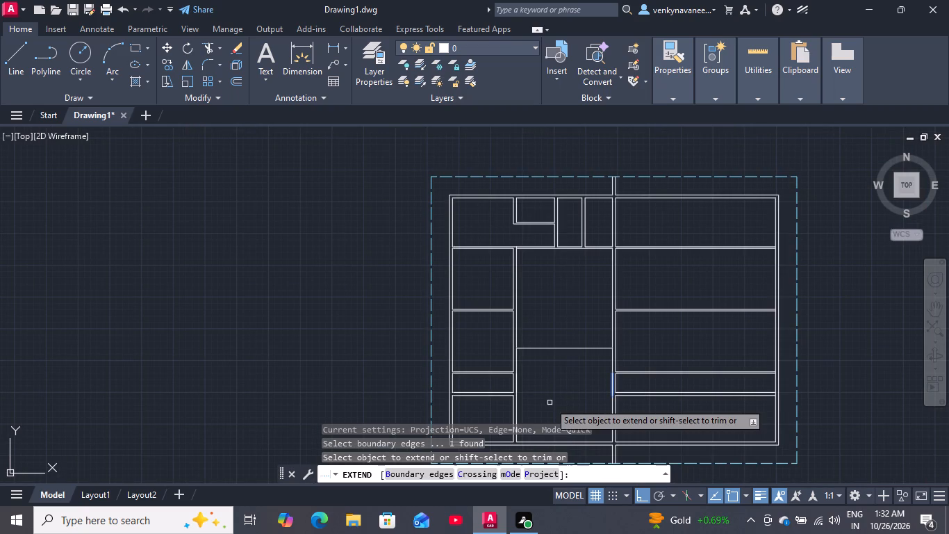
key("Escape")
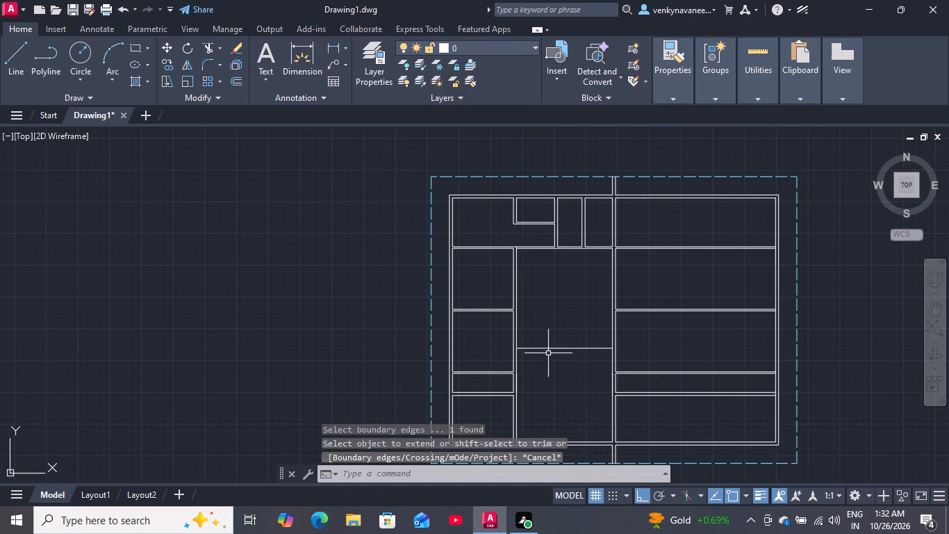
Offset the copied horizontal line 6" south to form a wall between the west-half vertical wall and central wall.
left_click(547, 350)
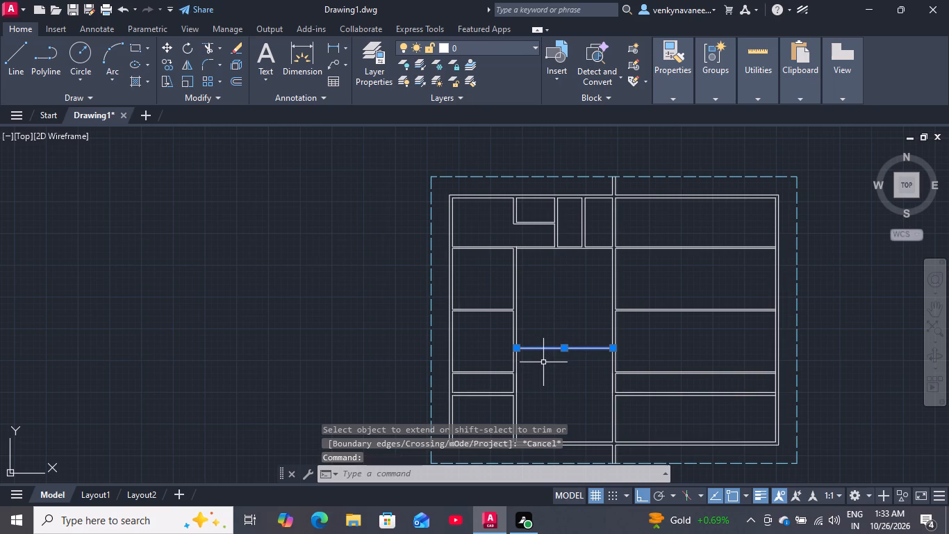
key("o")
key("Return")
key("Return")
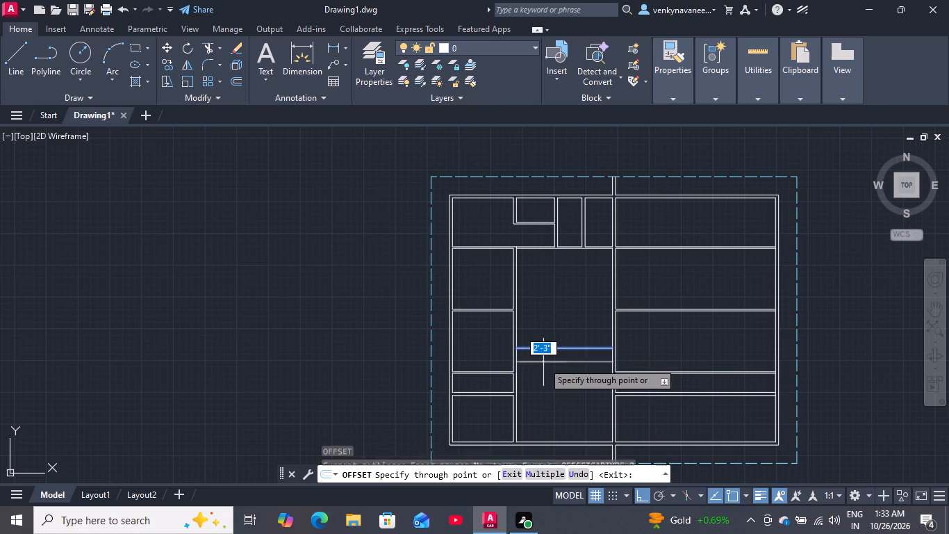
type("6\"")
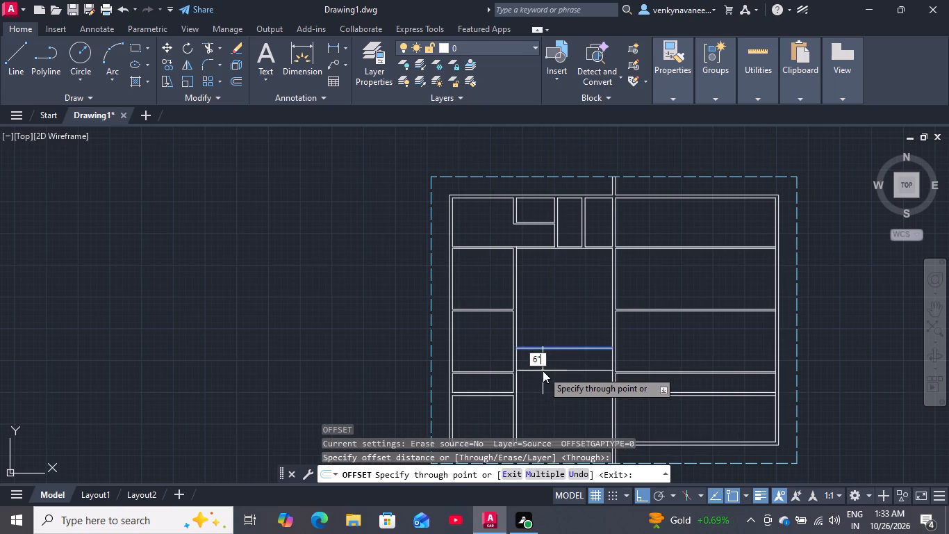
key("Return")
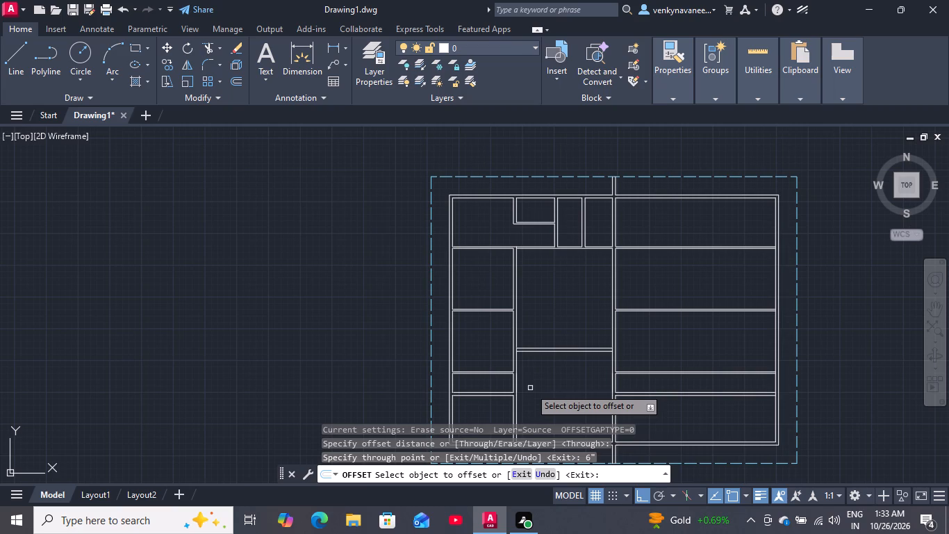
Extend the west-half vertical wall's east face and the southwest room's inner south wall line to close their junction.
key("space")
scroll(554, 362, "down", 1)
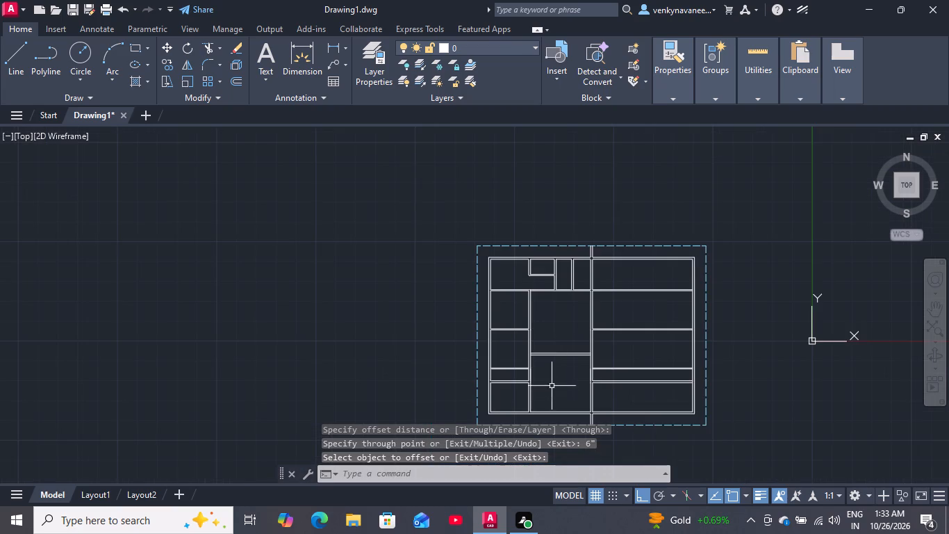
scroll(550, 414, "up", 3)
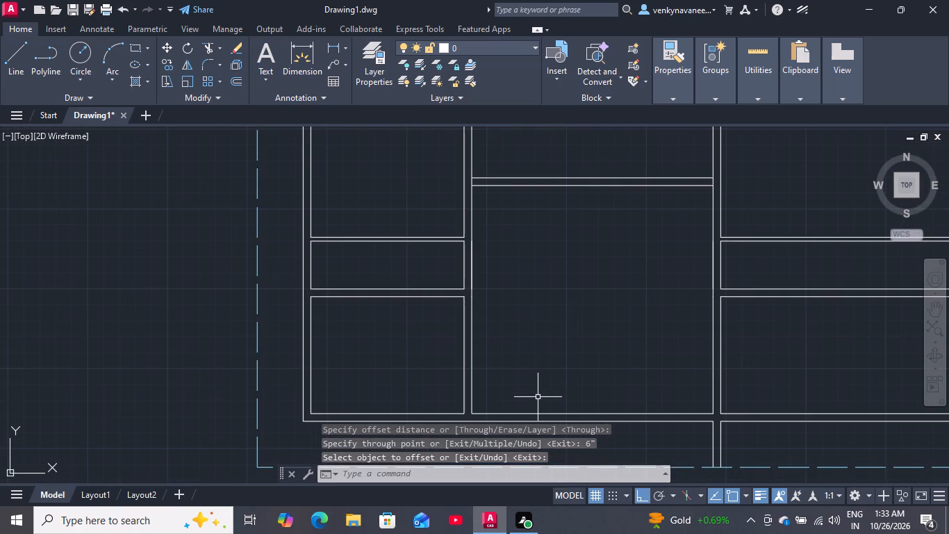
type("ex")
key("Return")
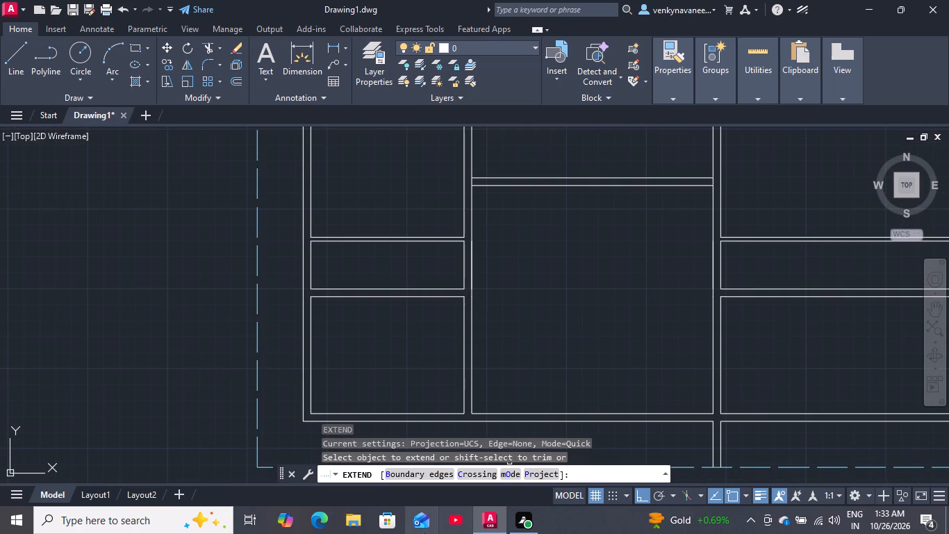
left_click(472, 398)
left_click(449, 413)
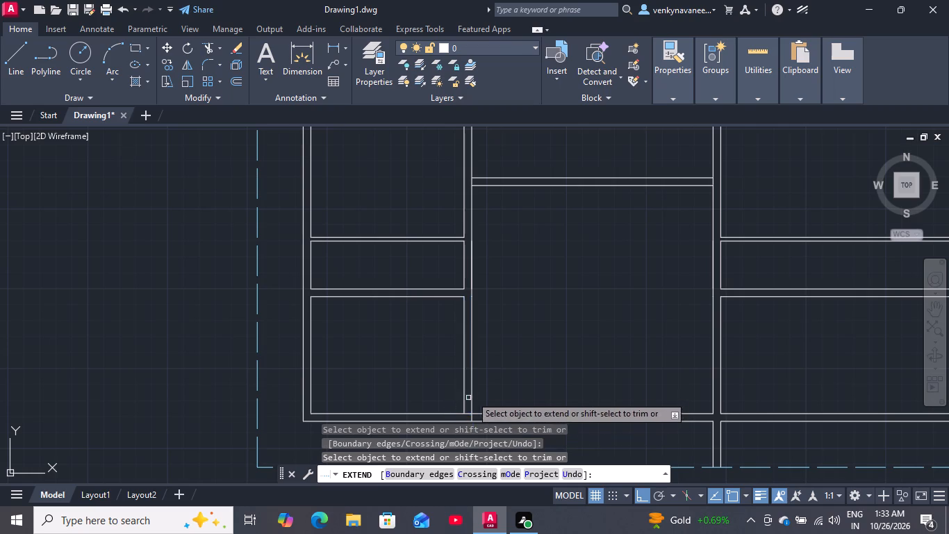
key("space")
Match the dashed boundary's properties onto the inner south wall line between the west-half vertical wall and central wall.
scroll(508, 382, "down", 2)
scroll(511, 403, "up", 2)
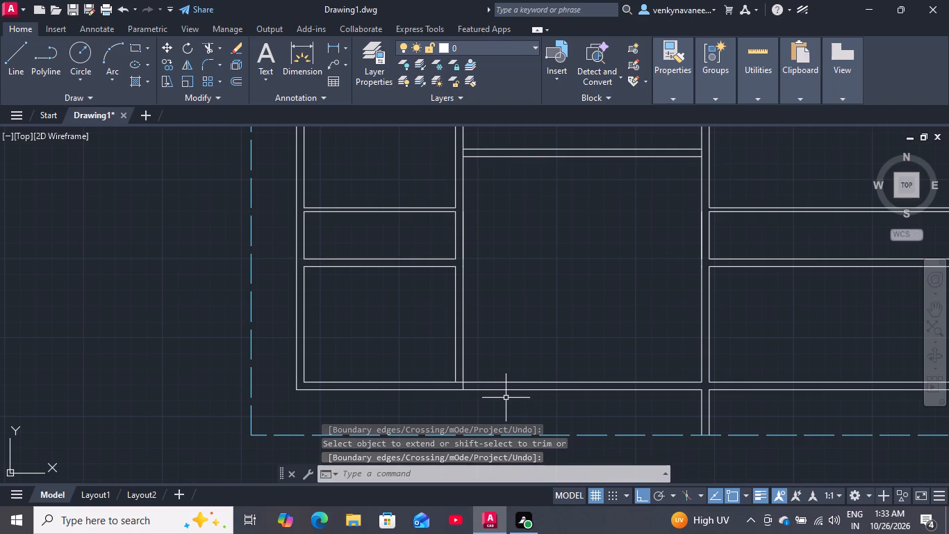
scroll(505, 398, "down", 1)
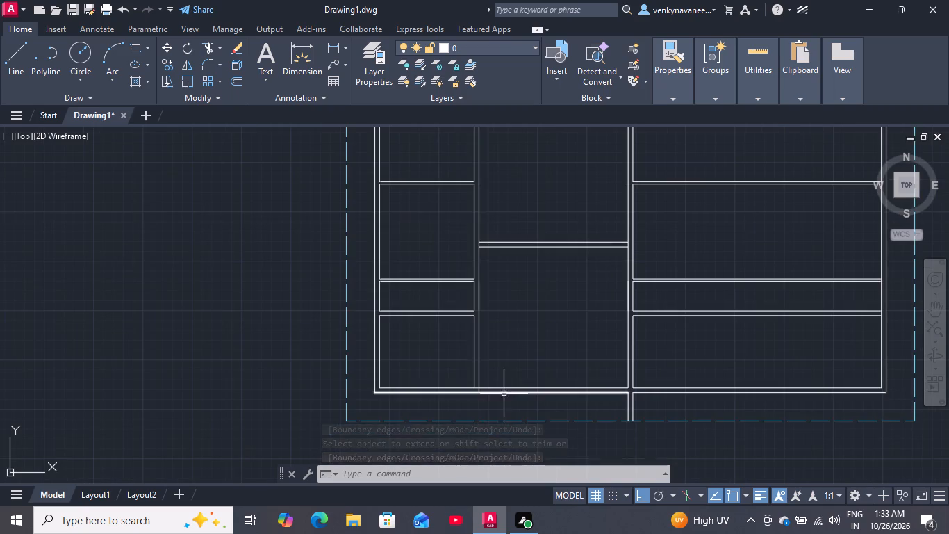
type("ma")
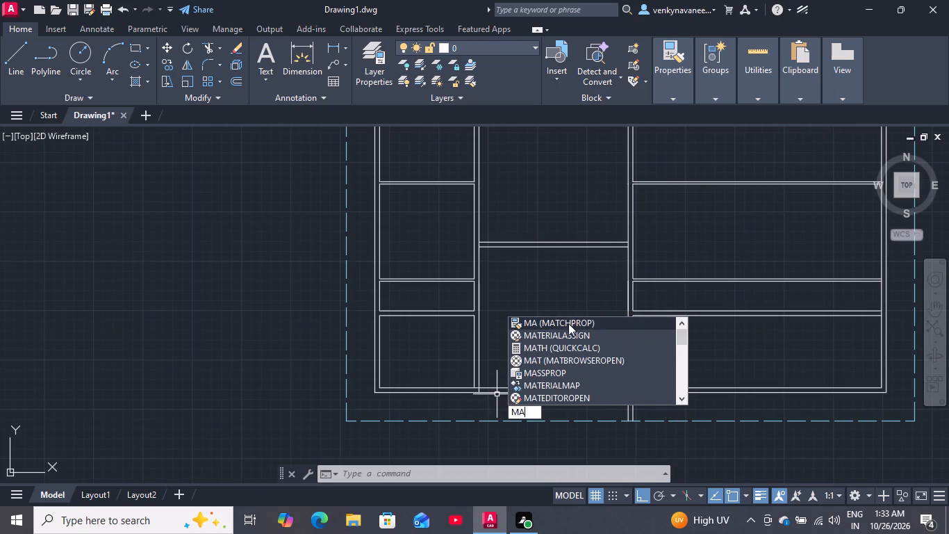
left_click(566, 318)
left_click(569, 423)
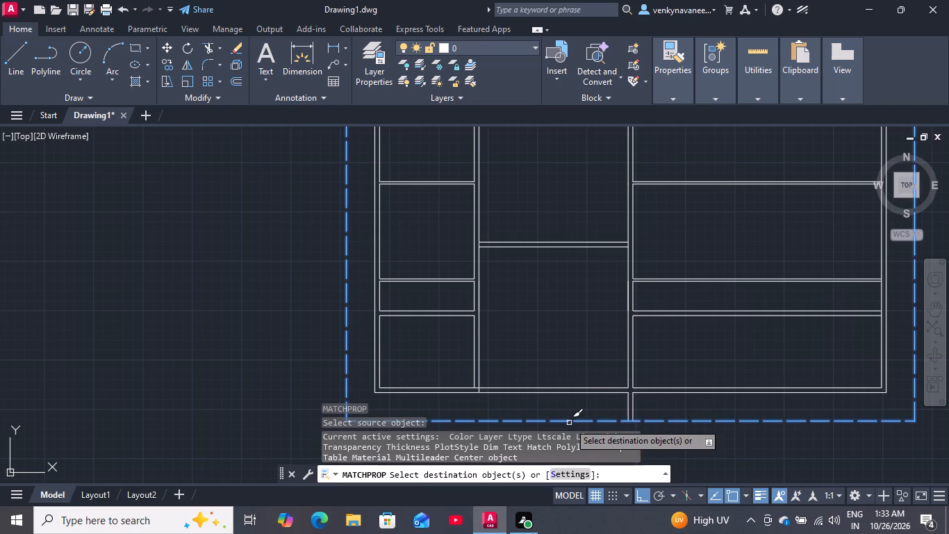
left_click(551, 387)
key("space")
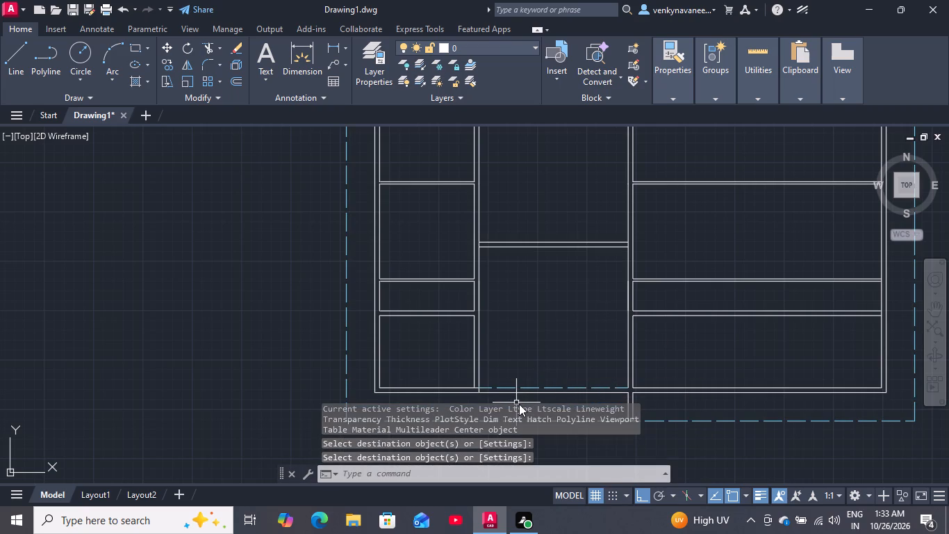
Break the outer south wall line at the west-half vertical wall's east face.
type("bre")
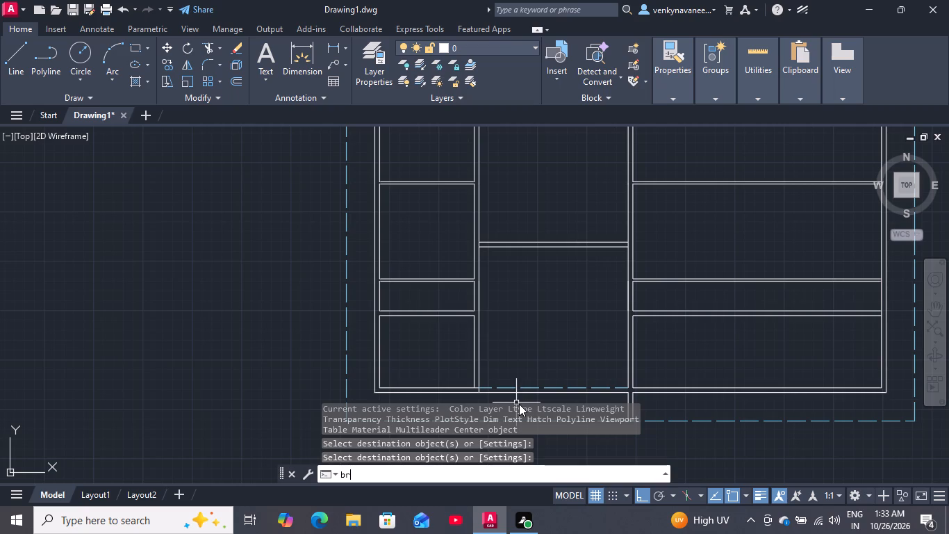
type("ak")
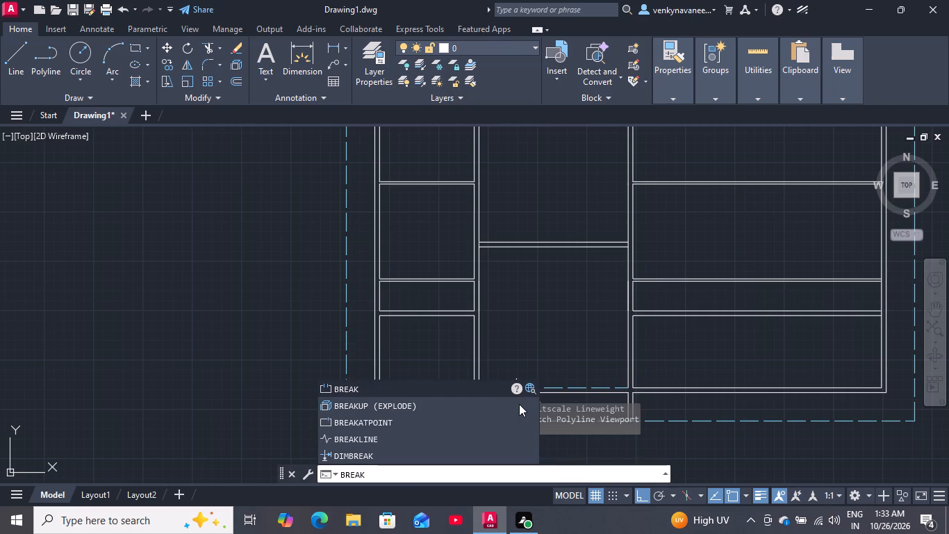
left_click(425, 423)
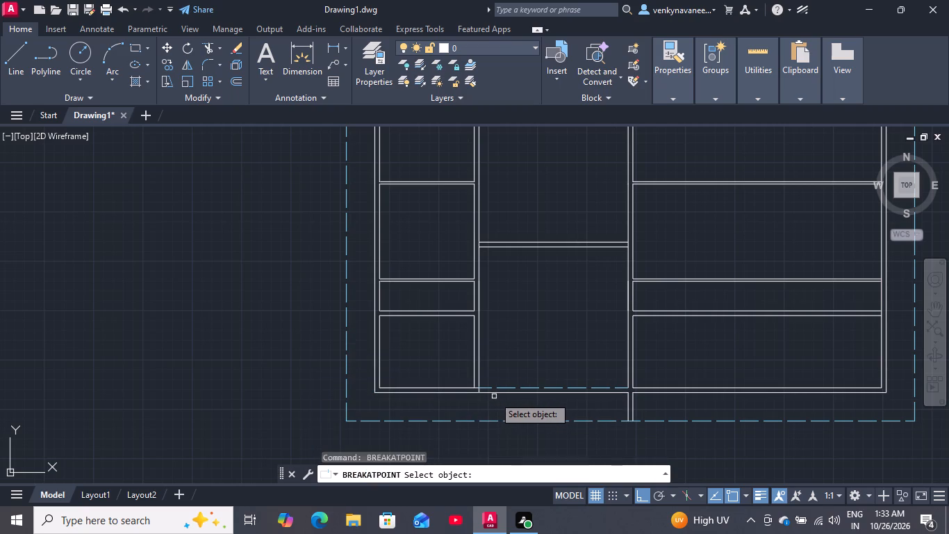
left_click(495, 393)
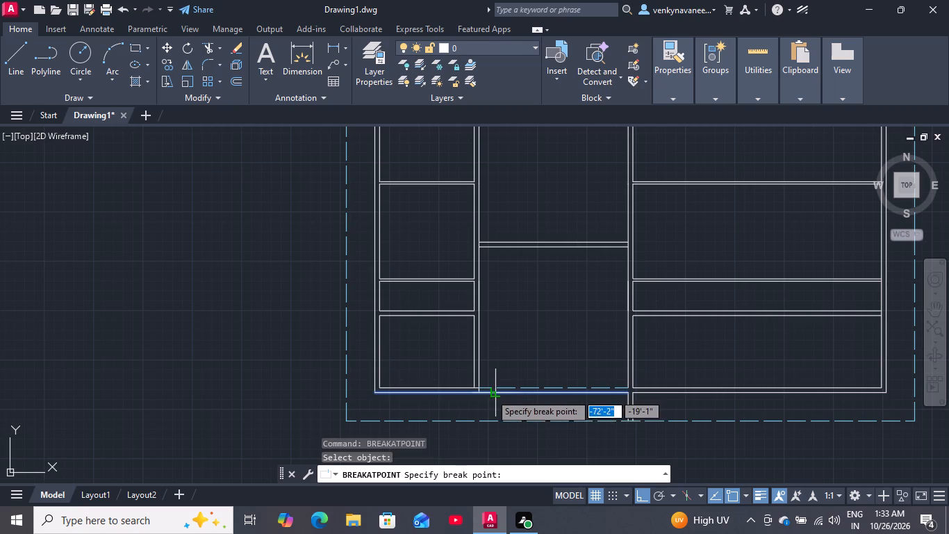
left_click(481, 395)
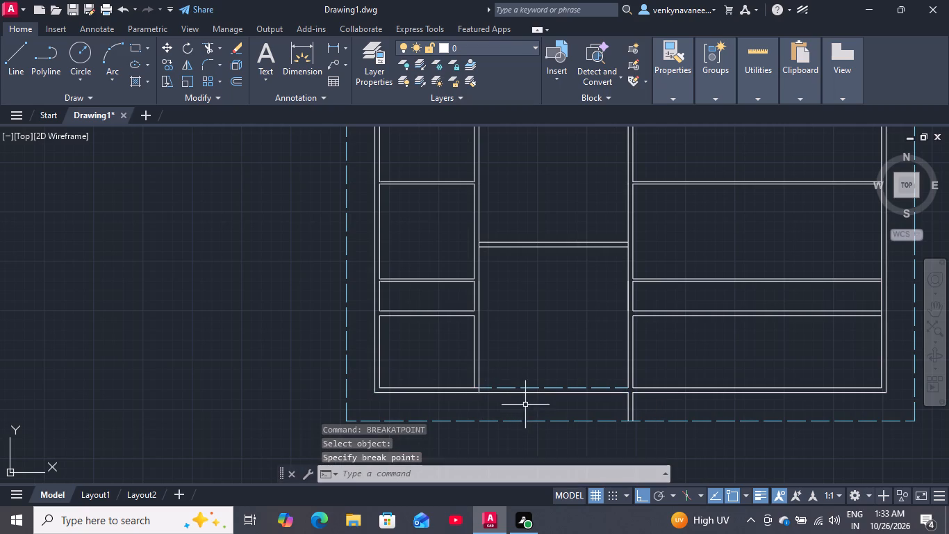
Match the dashed inner line's properties onto the outer south wall line between the west-half vertical wall and central wall.
type("ma")
key("Return")
left_click(530, 389)
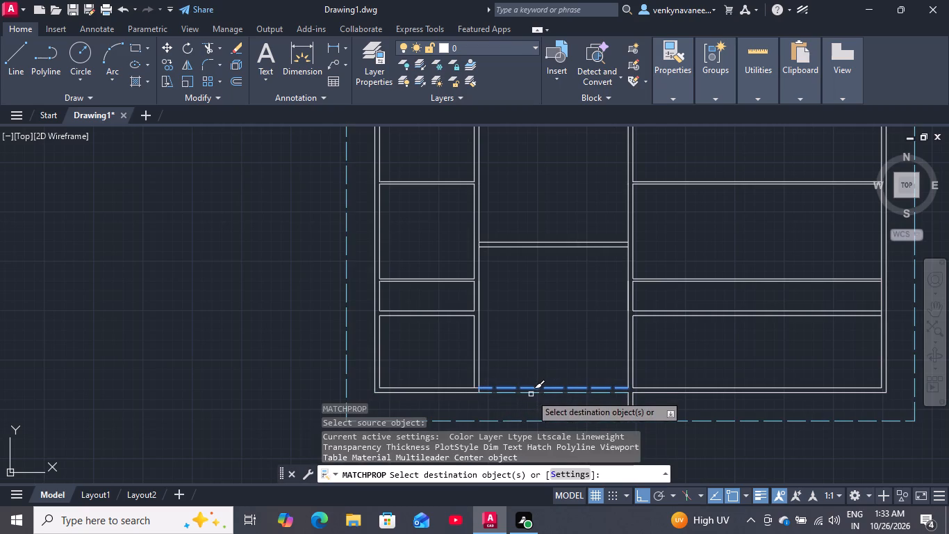
left_click(531, 394)
key("space")
Set the linetype scale of both dashed south wall lines to 1.
scroll(513, 403, "down", 2)
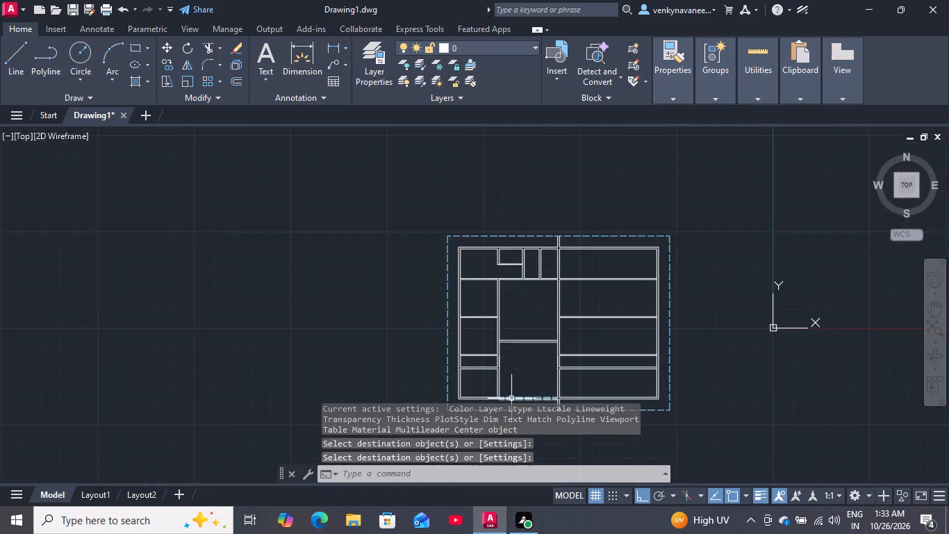
scroll(523, 388, "up", 2)
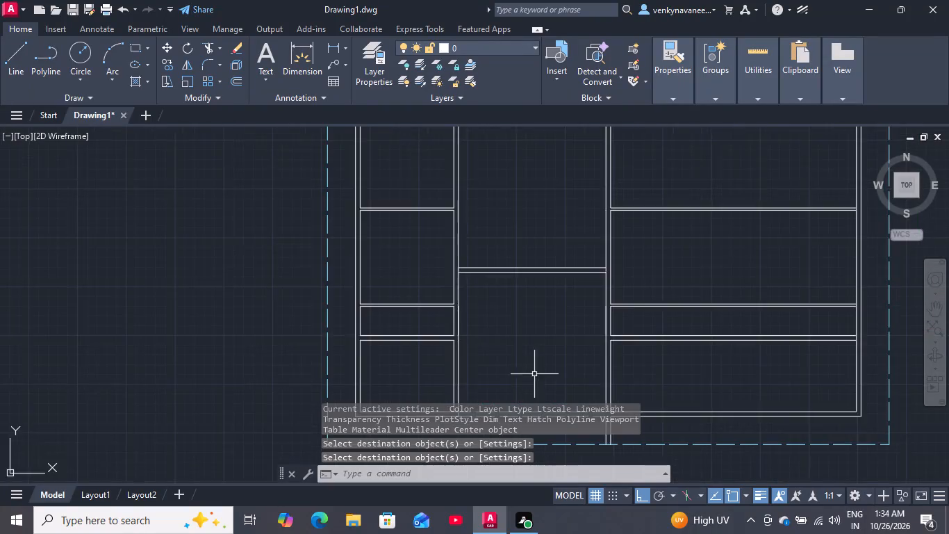
scroll(534, 371, "down", 1)
scroll(531, 399, "up", 1)
scroll(531, 350, "down", 1)
scroll(532, 388, "up", 2)
left_click_drag(550, 351, 538, 370)
left_click(525, 380)
type("pr")
key("Return")
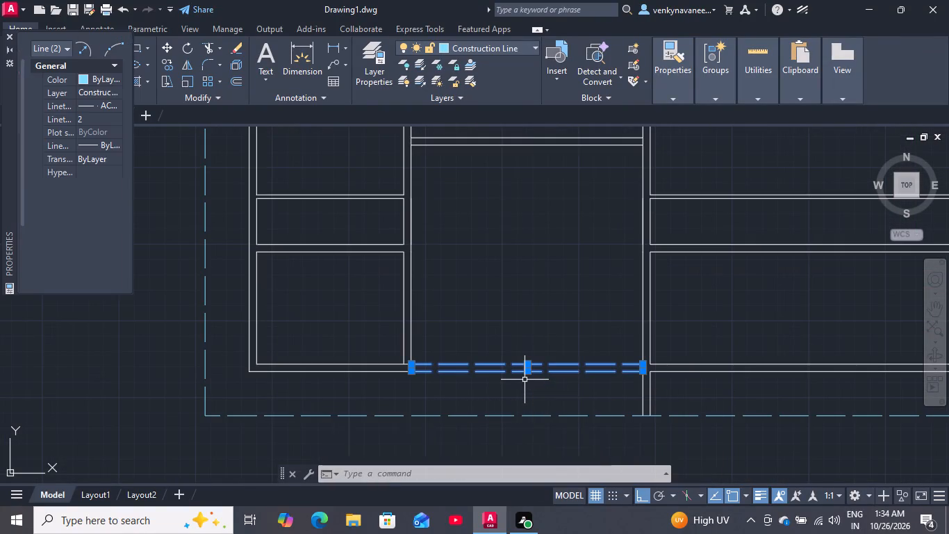
left_click(90, 121)
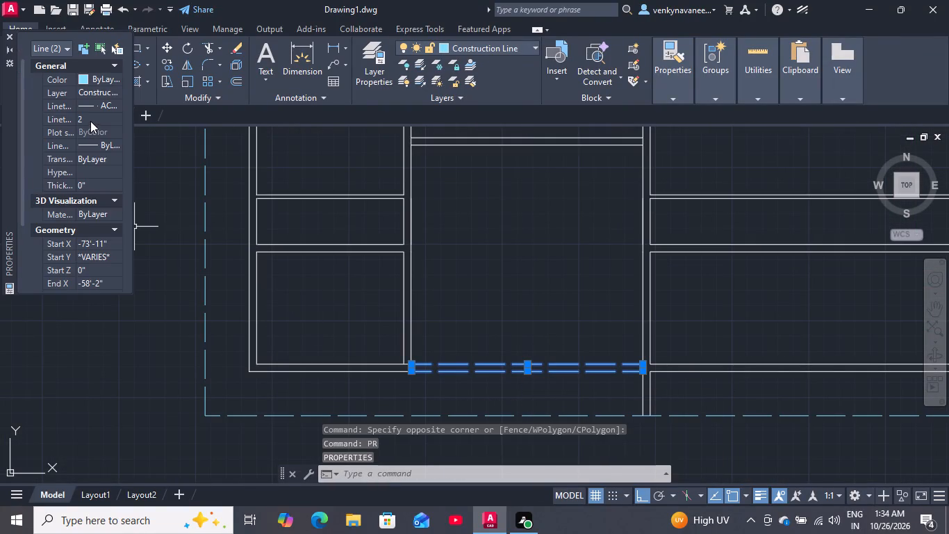
key("1")
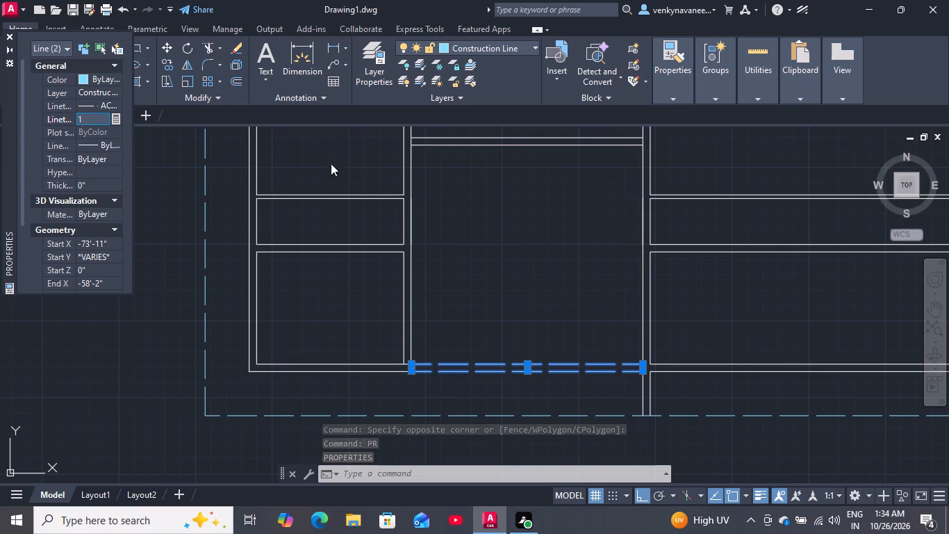
left_click(448, 192)
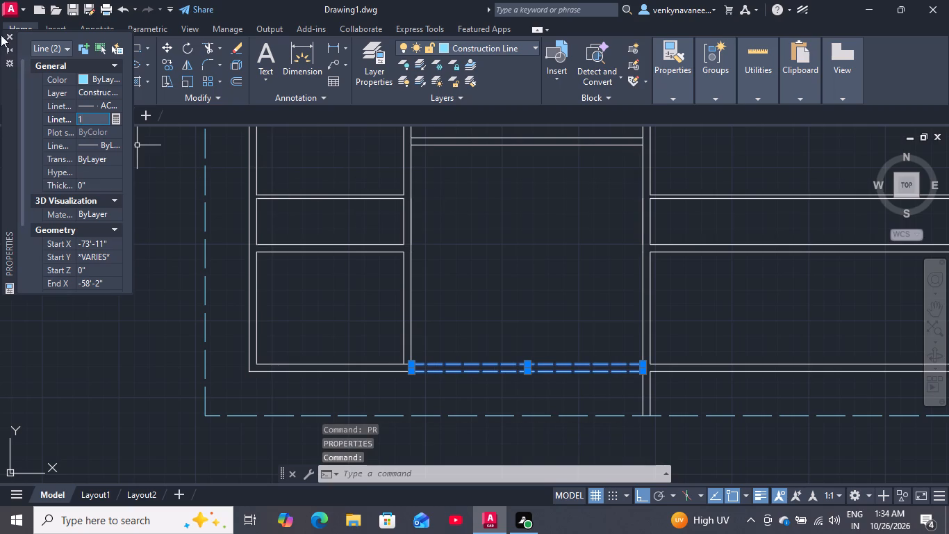
left_click(10, 33)
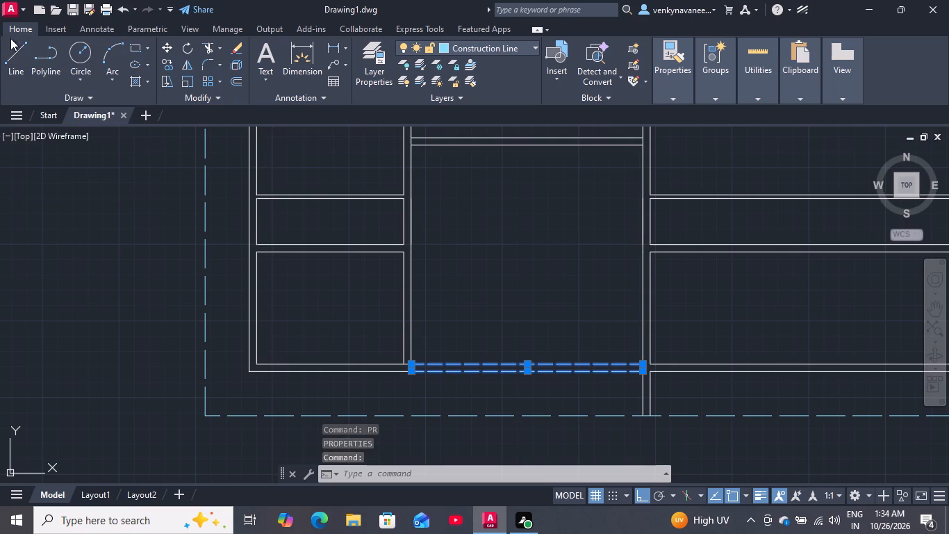
Measure the room north of the new 6" wall, between the west-half vertical wall and central wall.
scroll(388, 238, "down", 2)
scroll(436, 273, "down", 1)
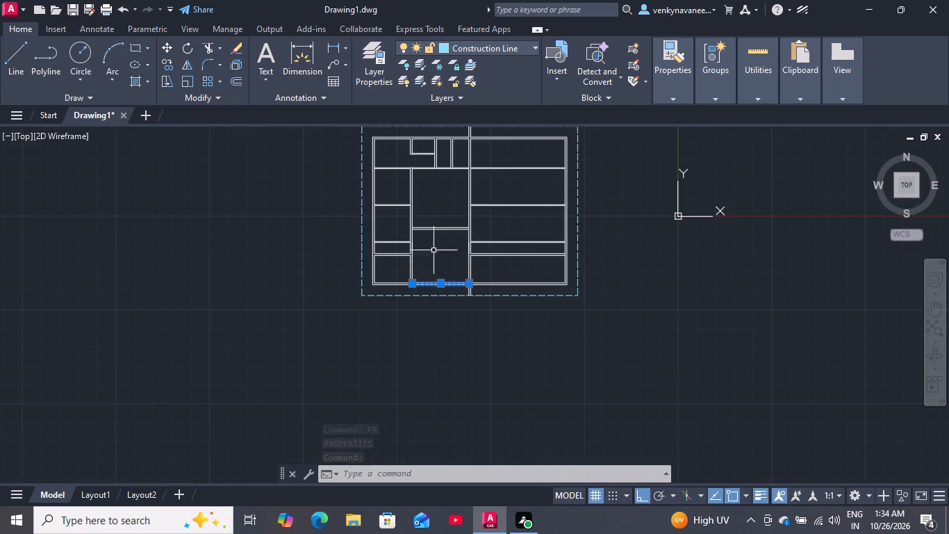
scroll(446, 149, "up", 2)
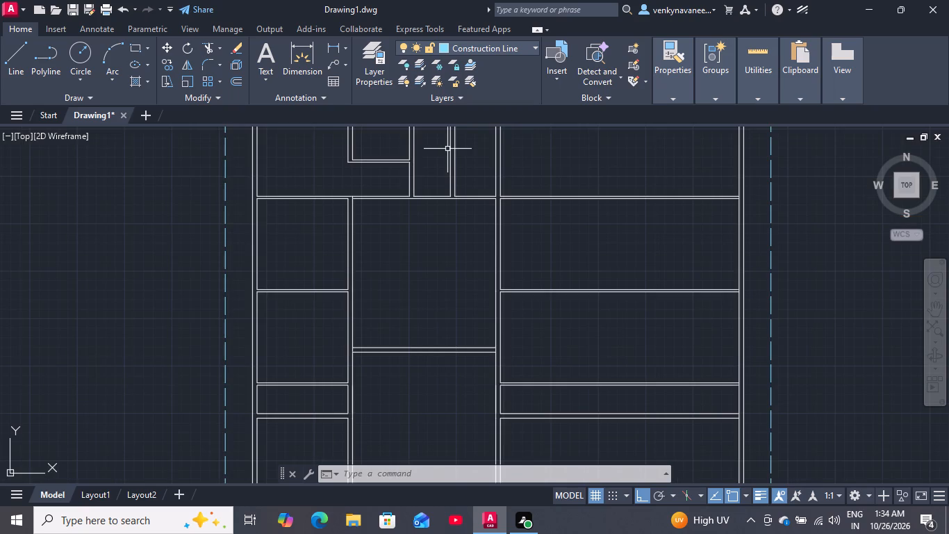
scroll(454, 170, "down", 2)
scroll(452, 213, "up", 1)
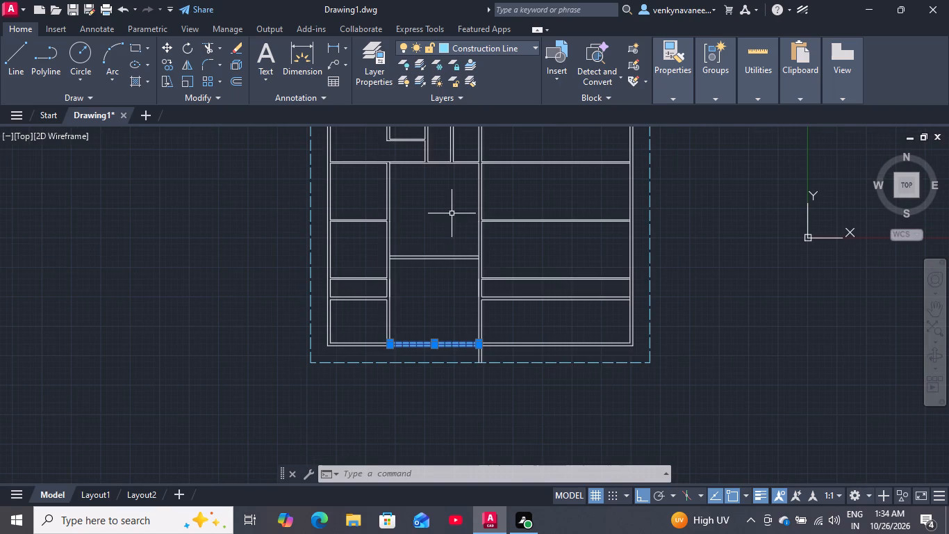
key("space")
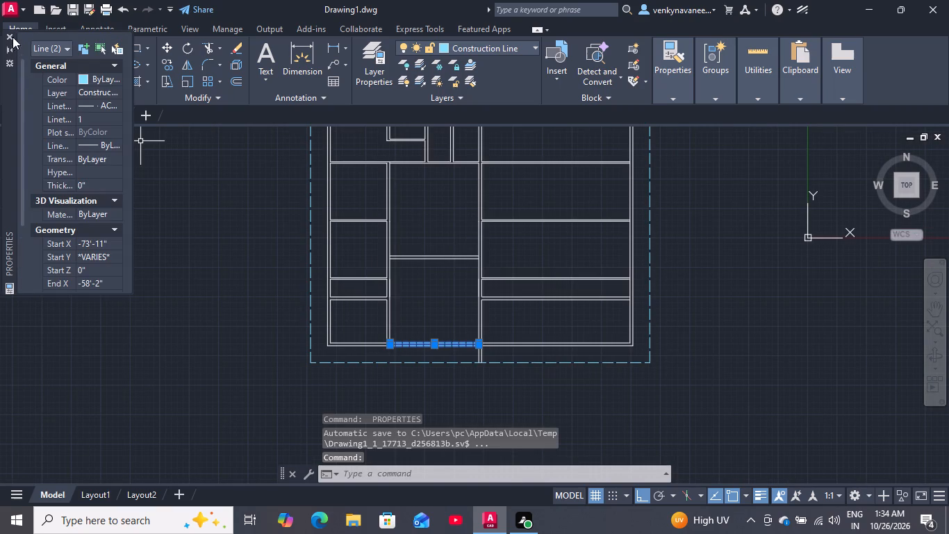
left_click(5, 36)
type("mea")
key("Return")
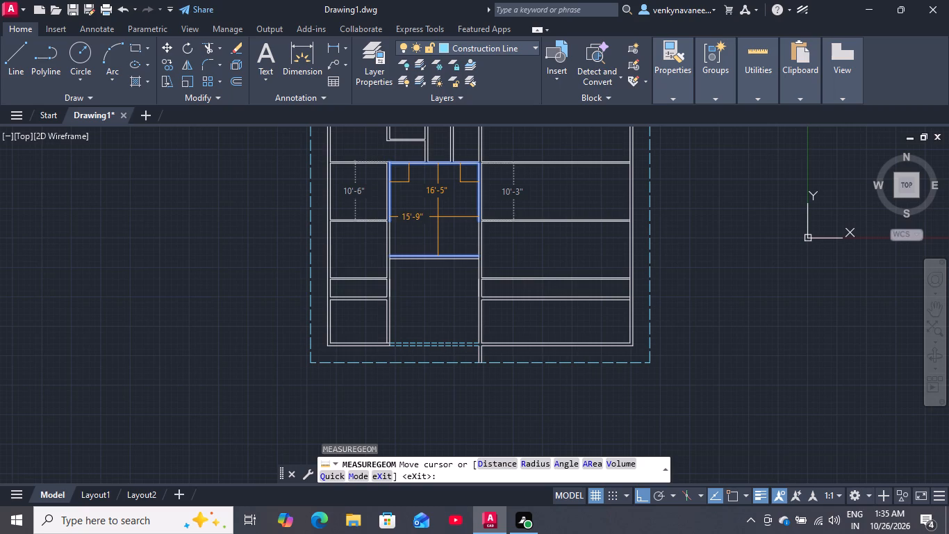
key("space")
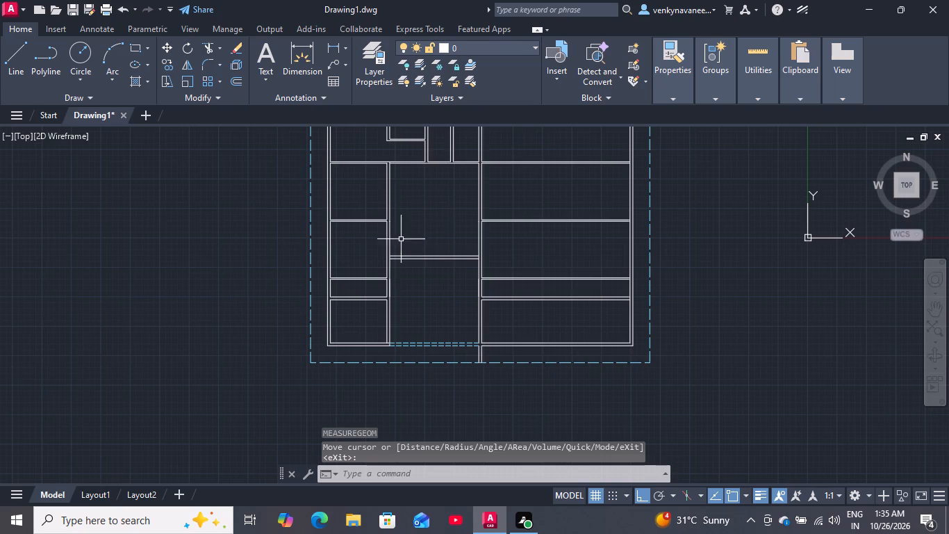
Trim the vertical wall faces inside the new 6" wall where it meets the west-half vertical wall and the central wall.
scroll(389, 255, "up", 2)
scroll(427, 230, "down", 2)
scroll(427, 226, "up", 1)
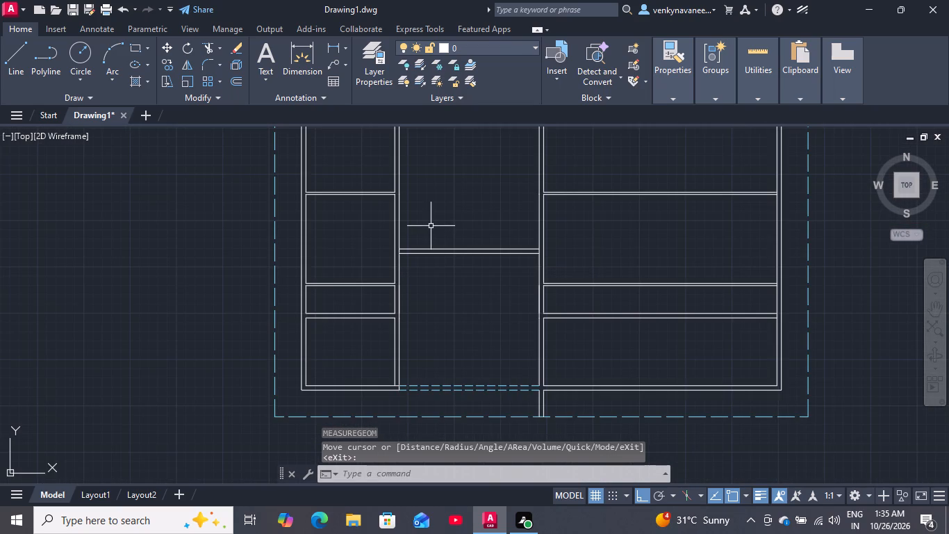
type("tr")
key("Return")
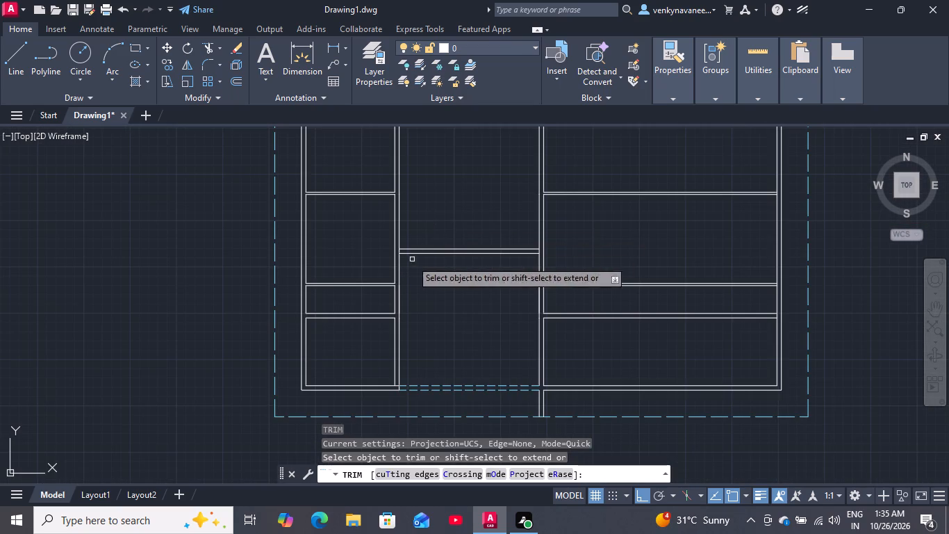
scroll(385, 251, "up", 2)
left_click(415, 254)
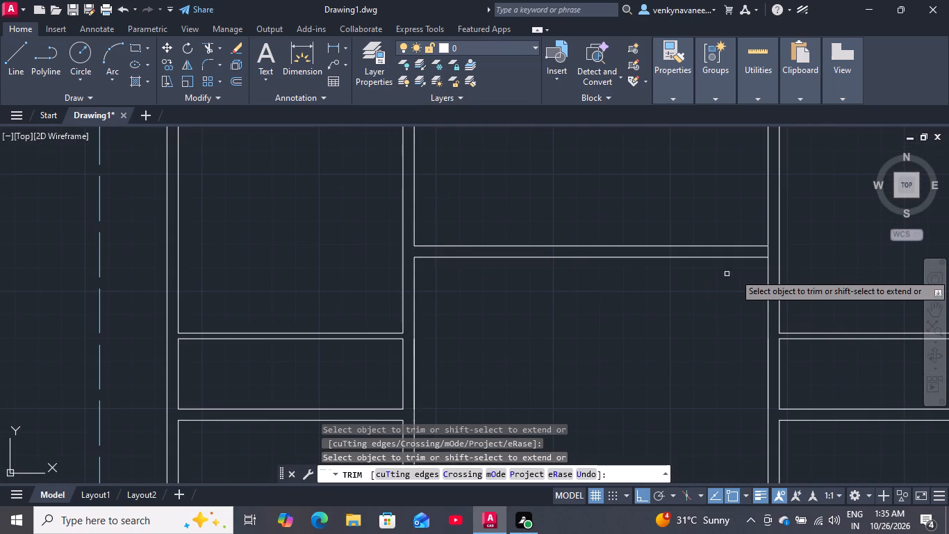
left_click(770, 254)
Trim away the four horizontal cross walls in the east half, between the central wall and the east outer wall.
scroll(682, 223, "down", 2)
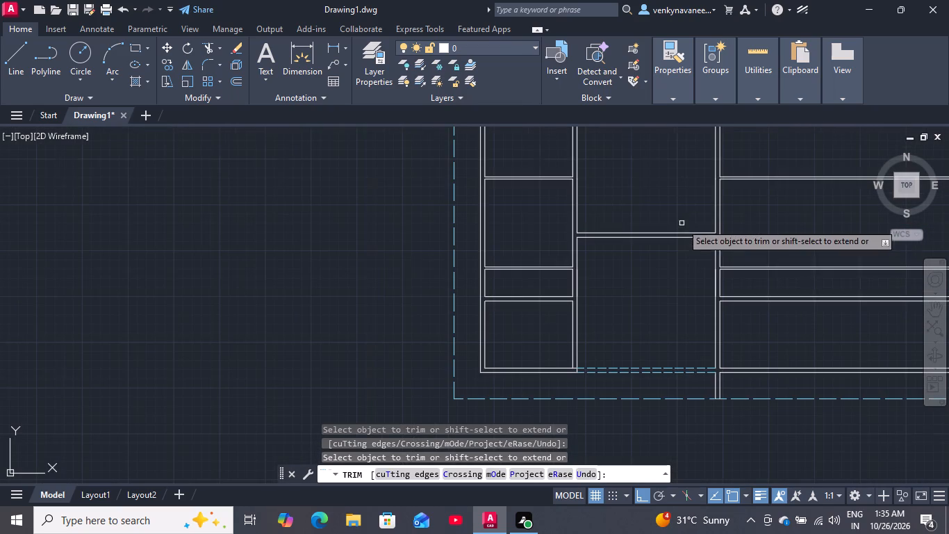
scroll(641, 301, "down", 1)
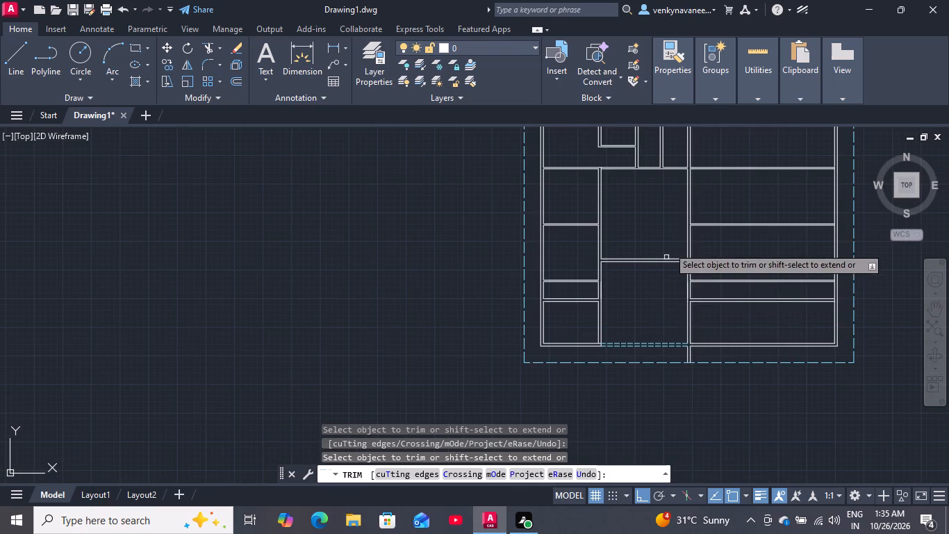
scroll(659, 168, "up", 2)
scroll(657, 199, "down", 3)
scroll(663, 162, "up", 2)
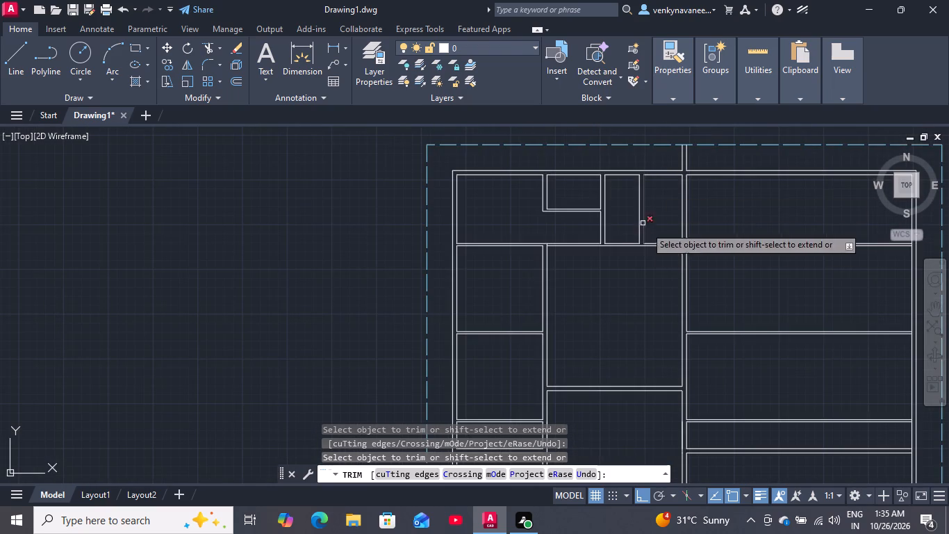
scroll(507, 268, "down", 1)
scroll(570, 305, "up", 1)
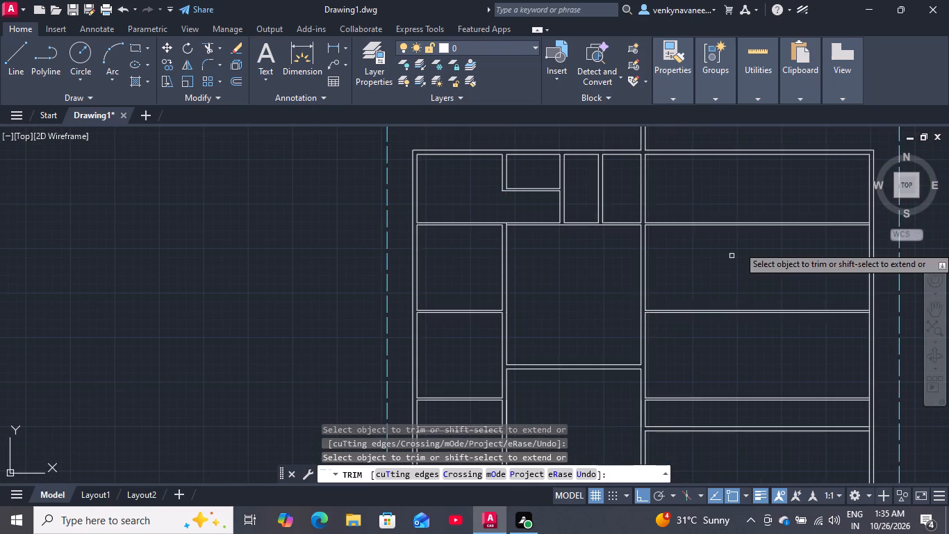
scroll(719, 249, "down", 1)
scroll(820, 227, "up", 4)
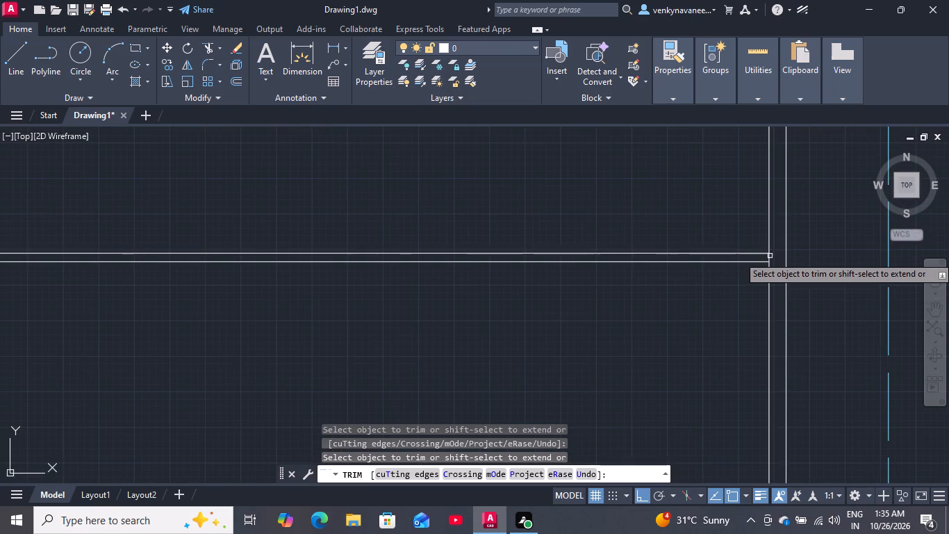
scroll(669, 214, "down", 2)
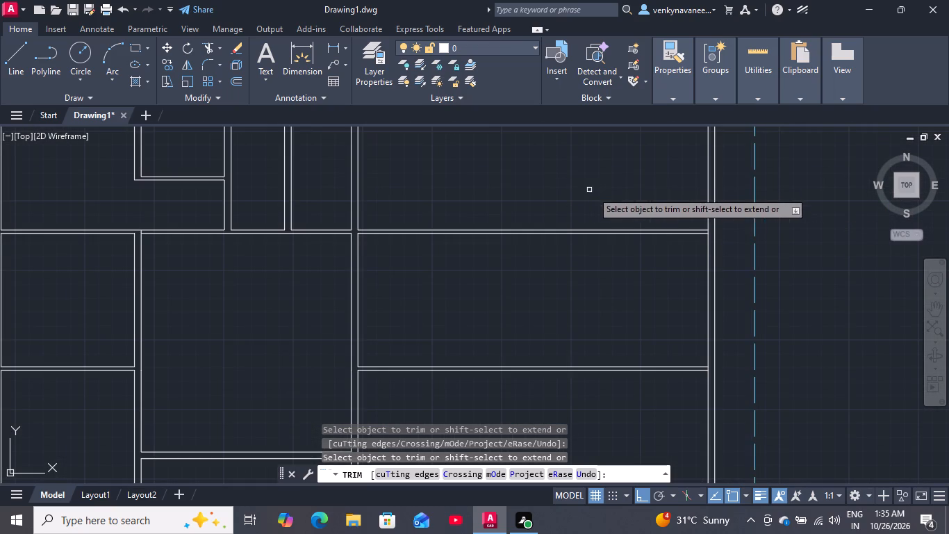
left_click_drag(643, 207, 577, 257)
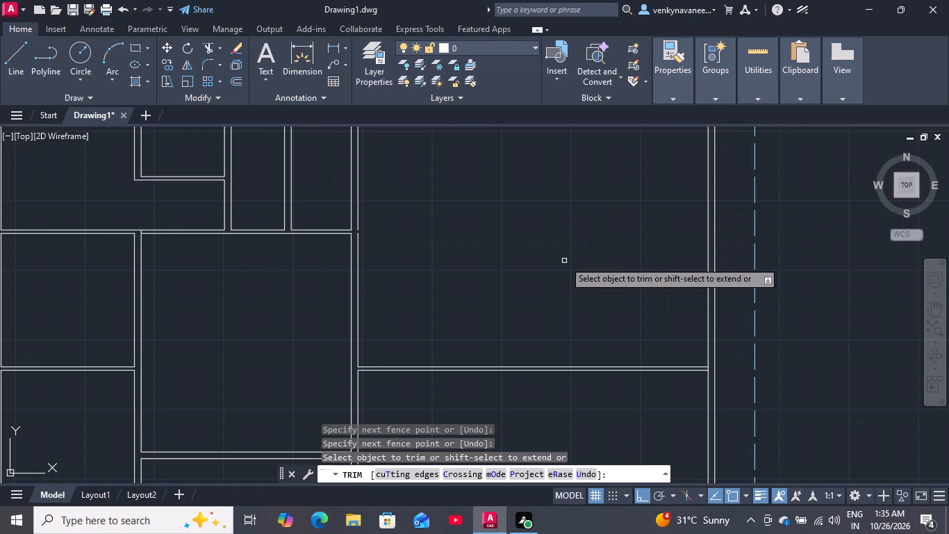
scroll(577, 230, "down", 1)
left_click_drag(569, 257, 547, 359)
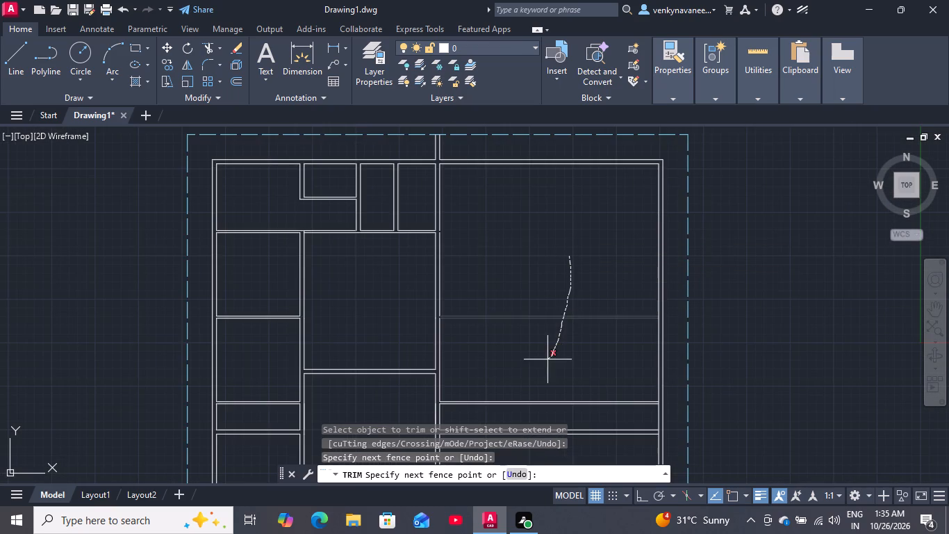
left_click_drag(547, 359, 551, 357)
left_click(551, 355)
scroll(537, 251, "down", 2)
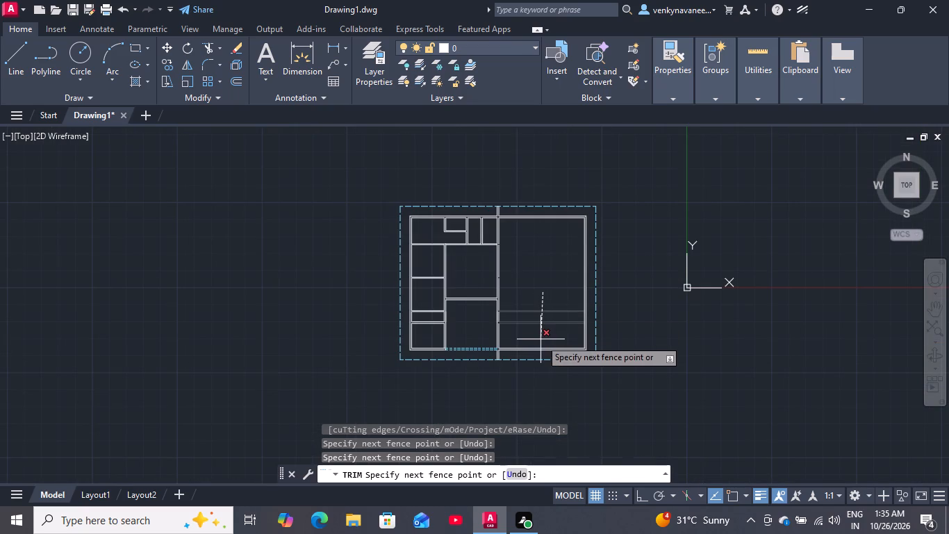
left_click(540, 335)
scroll(527, 291, "up", 1)
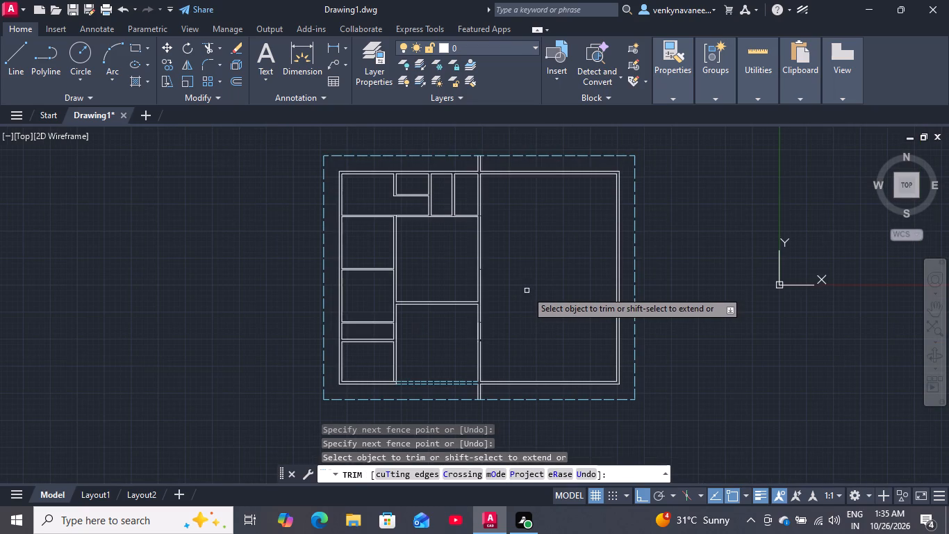
scroll(512, 281, "up", 1)
key("space")
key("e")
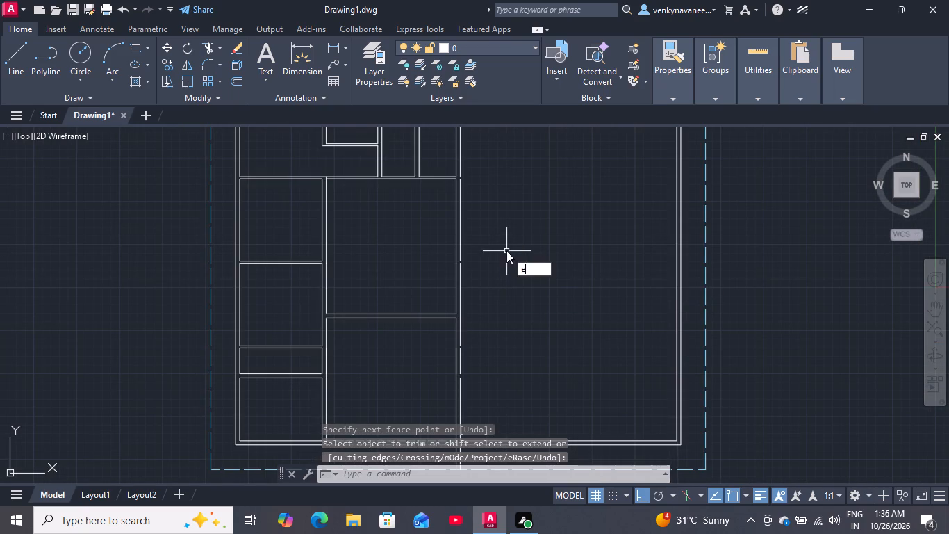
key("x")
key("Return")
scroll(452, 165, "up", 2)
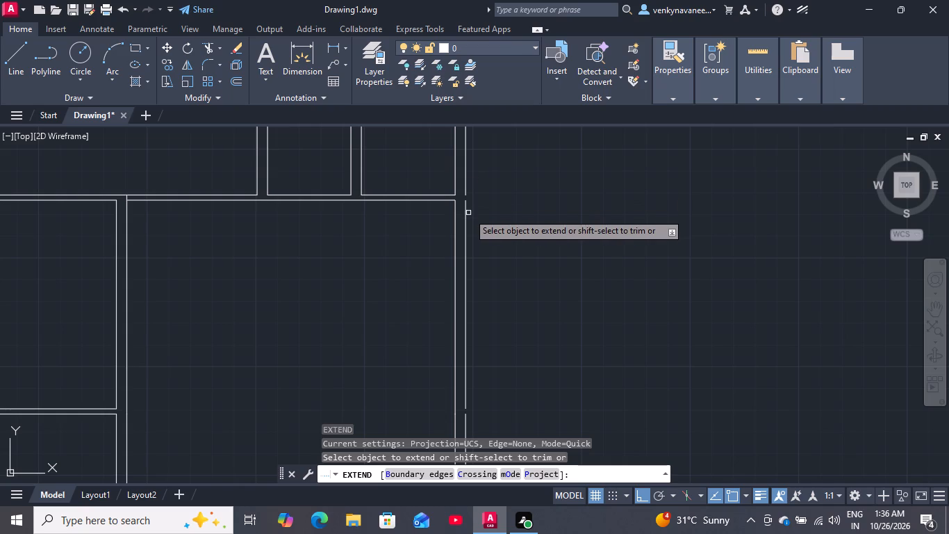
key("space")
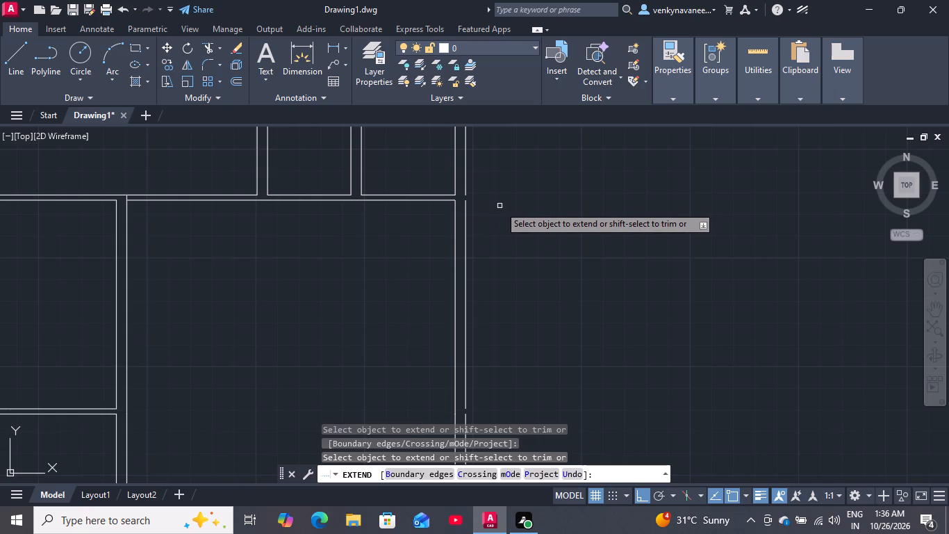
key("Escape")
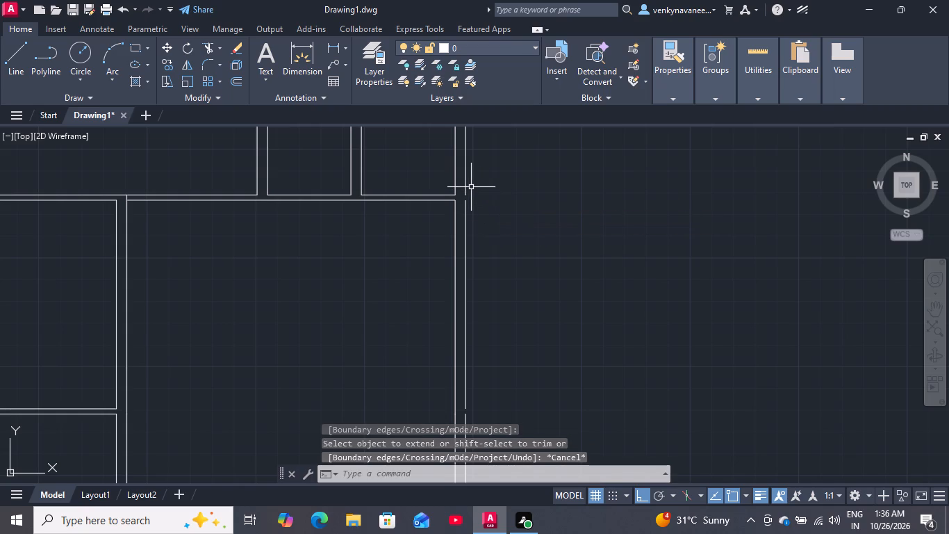
Join the five separate segments of the central wall's east face into one line.
left_click(467, 186)
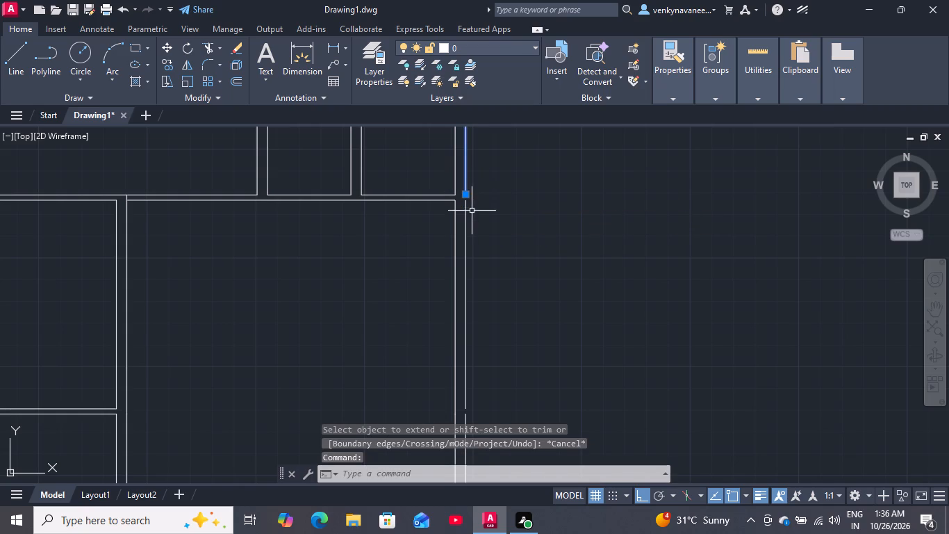
left_click(466, 218)
scroll(497, 180, "down", 1)
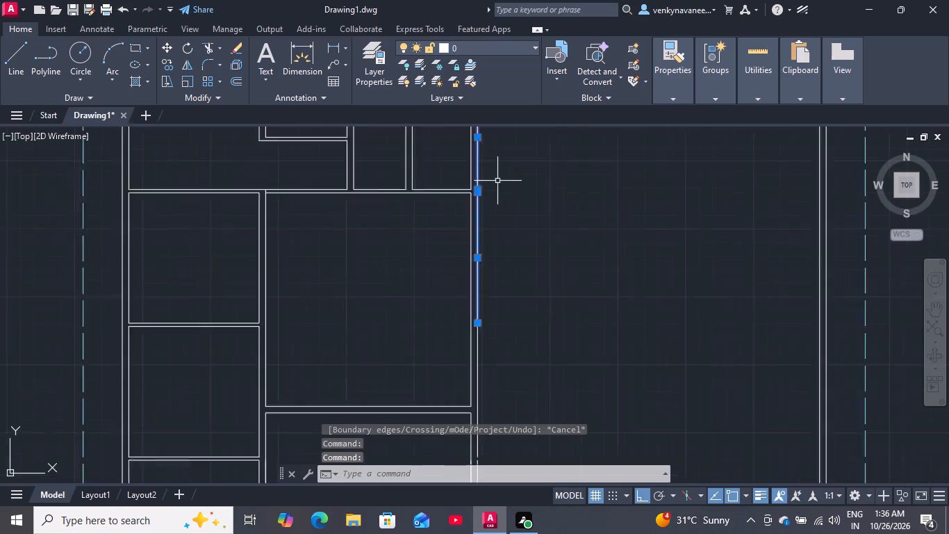
scroll(497, 184, "down", 2)
scroll(489, 283, "up", 3)
left_click_drag(501, 232, 493, 250)
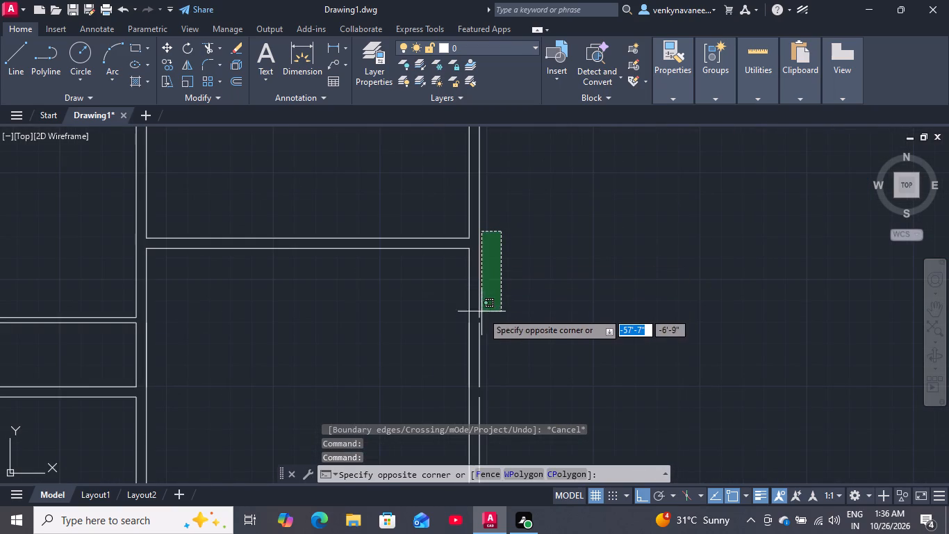
left_click(478, 328)
scroll(529, 233, "down", 2)
scroll(506, 327, "up", 2)
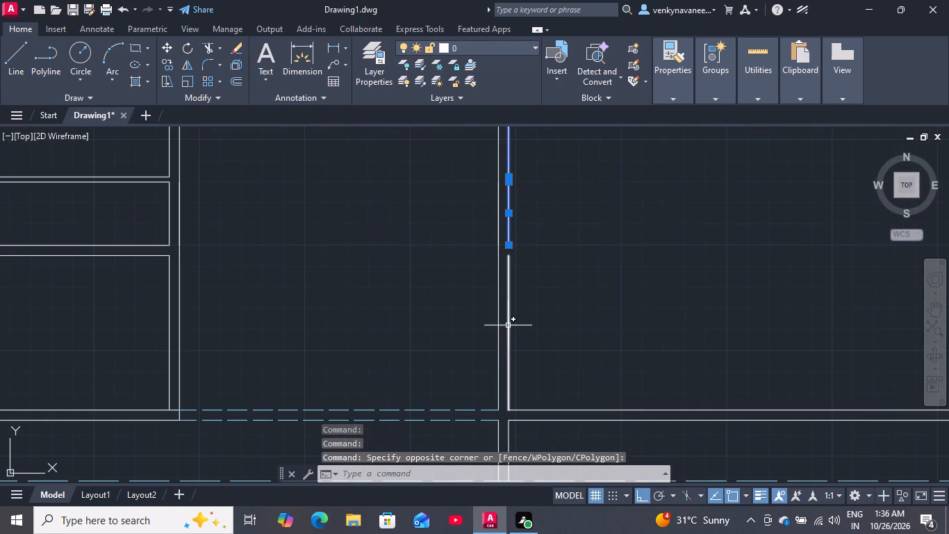
left_click(507, 320)
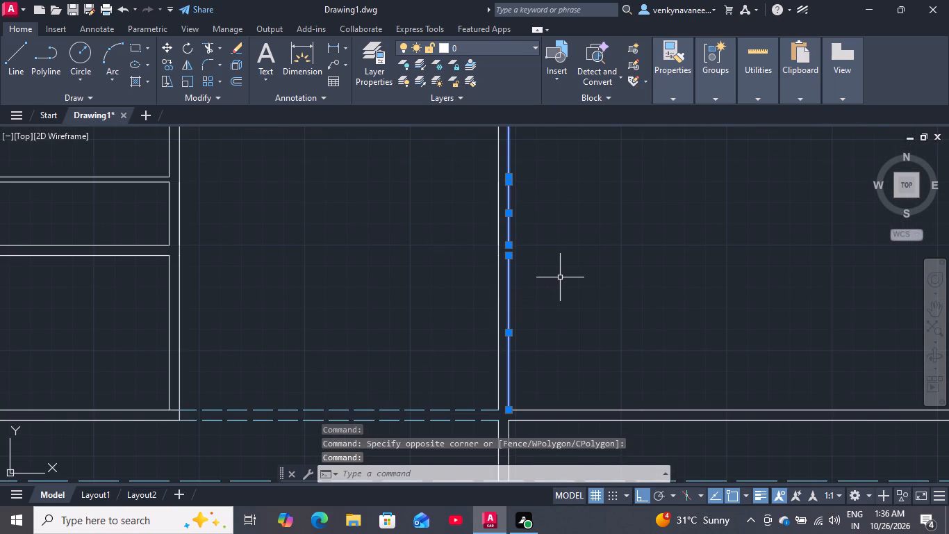
key("j")
key("Return")
Offset the west wall's inner line 47.5" into the narrow west-half room, and offset the copy 3" east as a partition.
scroll(556, 283, "down", 1)
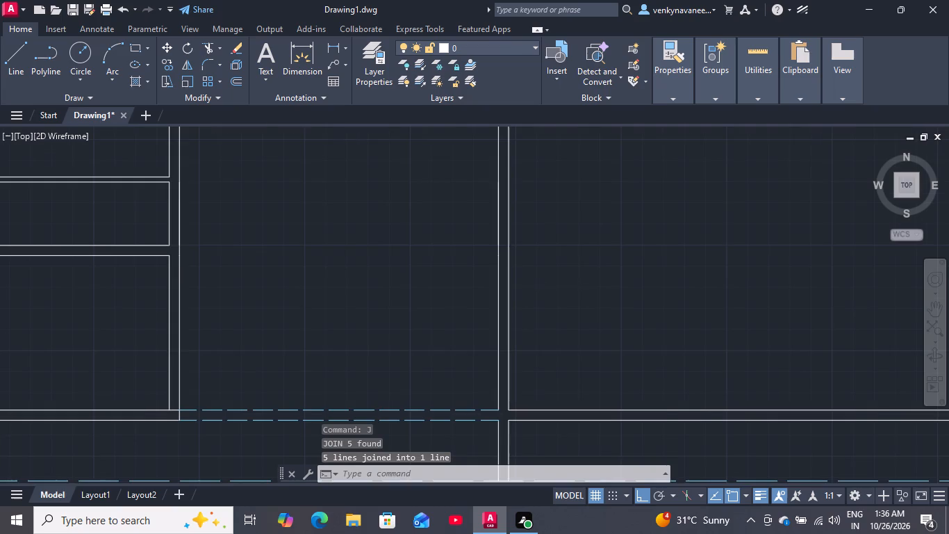
scroll(556, 283, "down", 2)
scroll(553, 222, "down", 1)
scroll(570, 159, "up", 1)
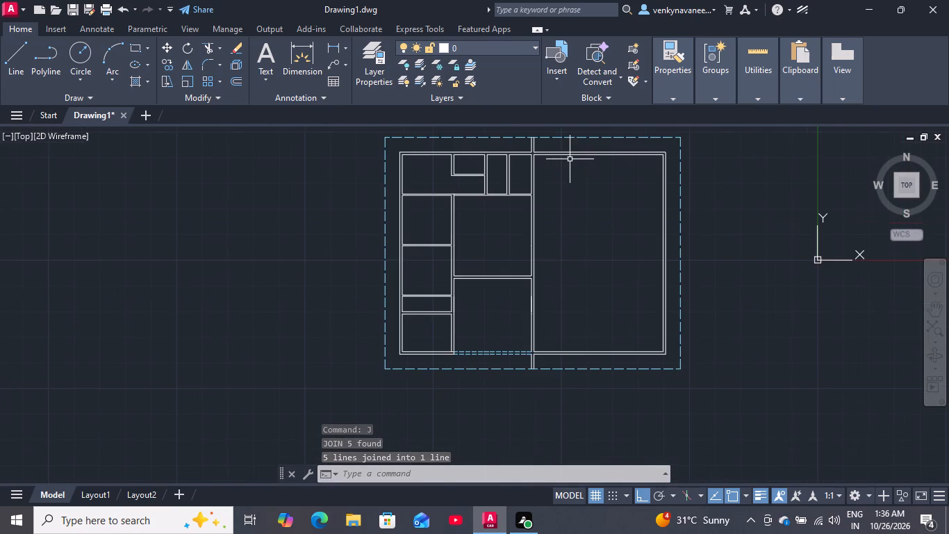
scroll(569, 159, "up", 1)
scroll(568, 164, "down", 1)
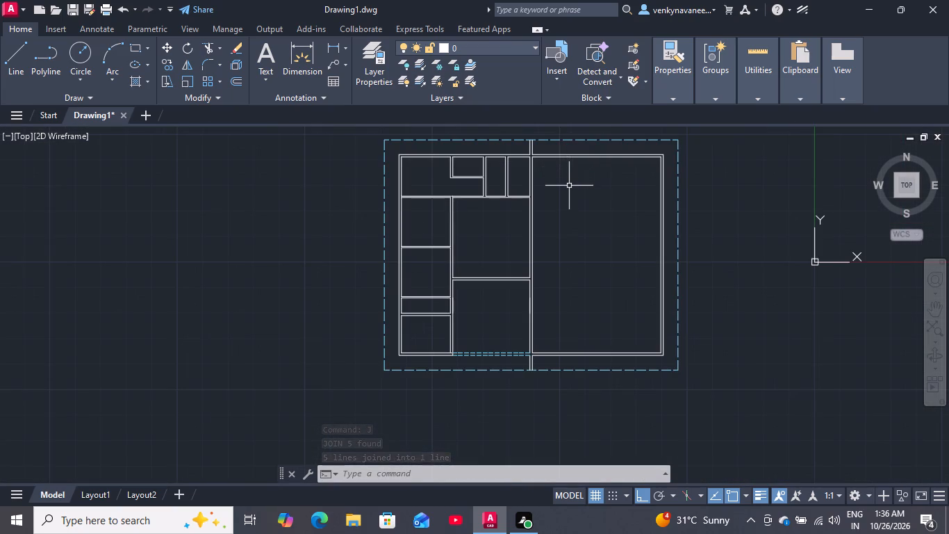
scroll(570, 187, "up", 1)
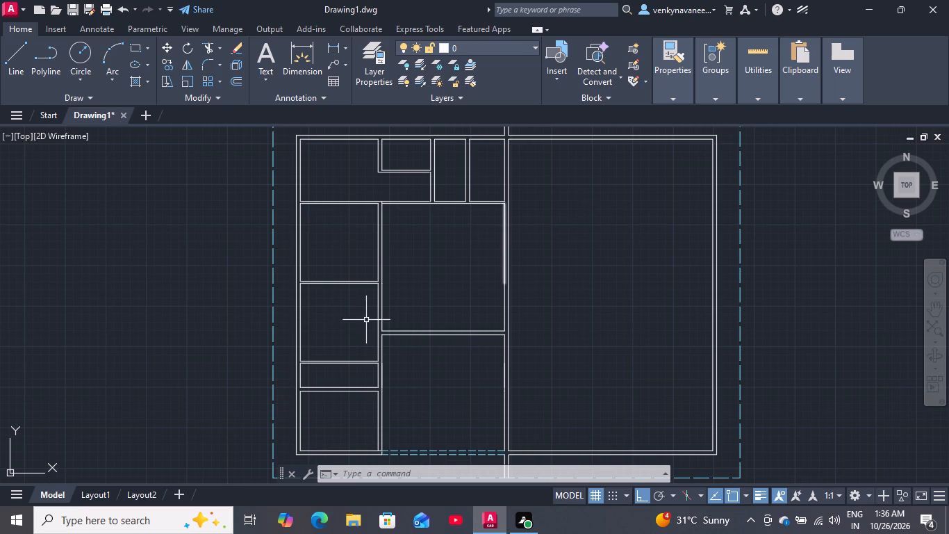
scroll(340, 369, "up", 1)
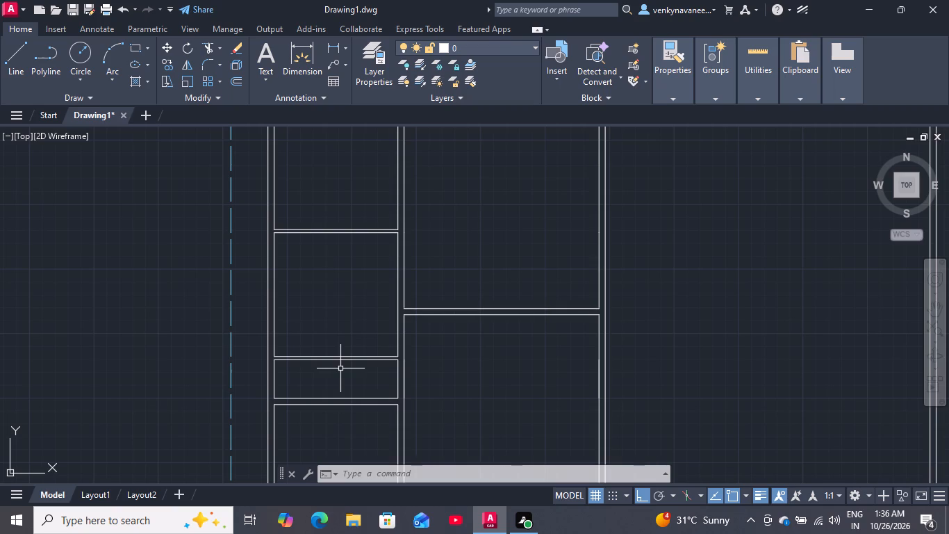
left_click(274, 379)
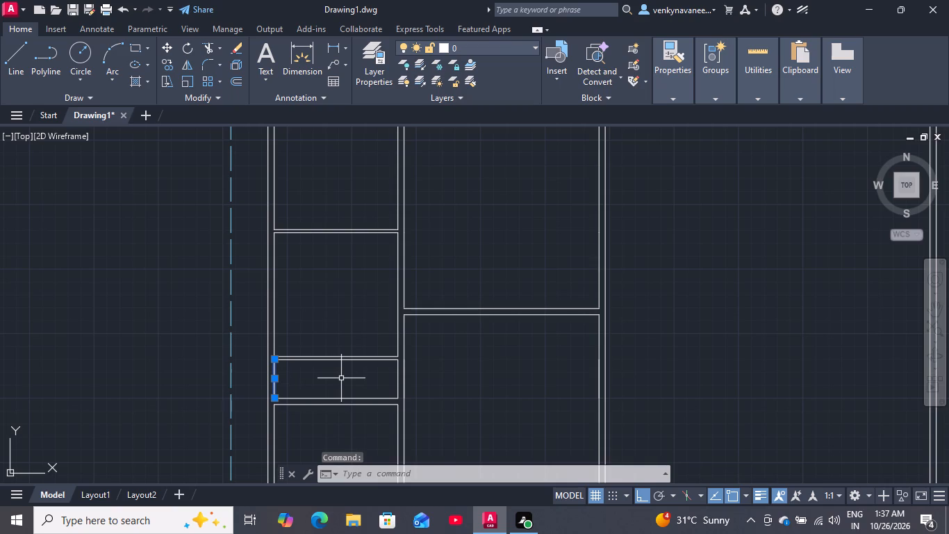
key("o")
key("space")
key("space")
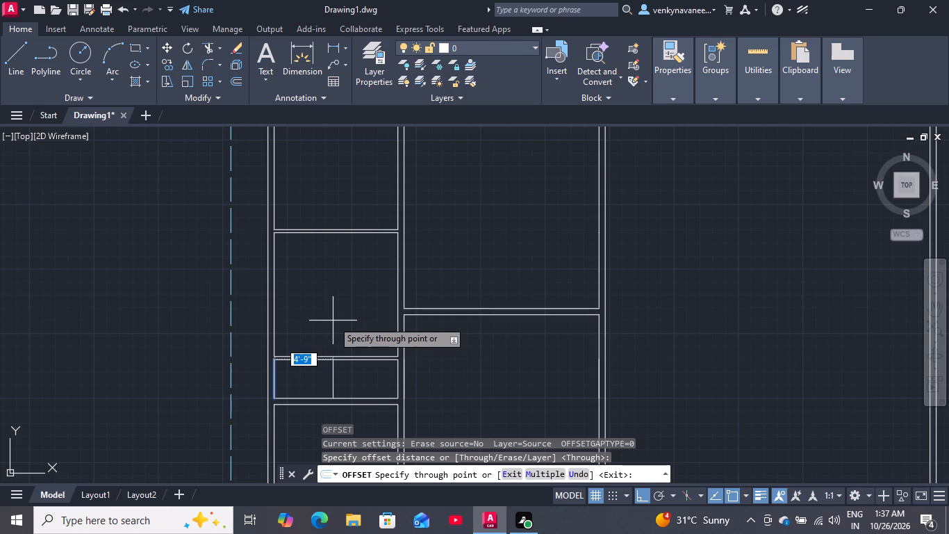
type("47")
type(".5\"")
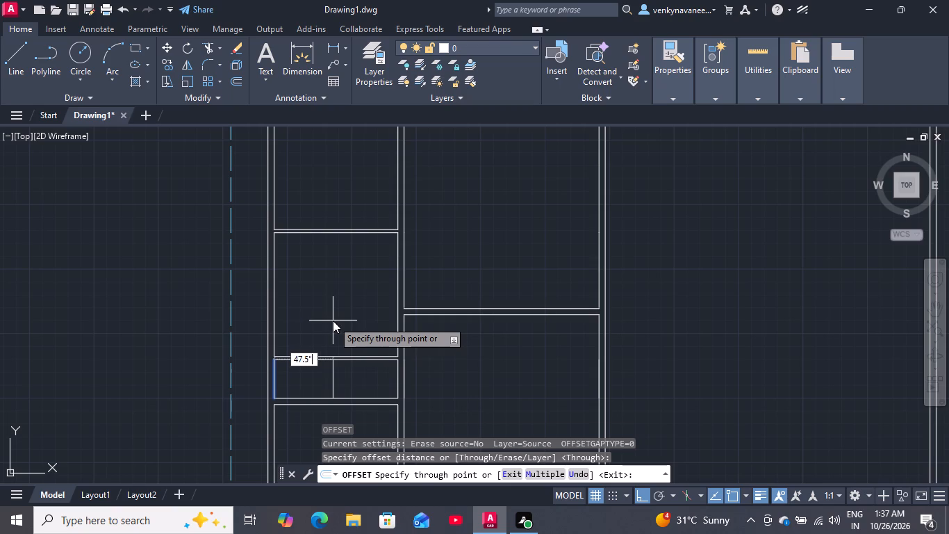
key("Return")
left_click_drag(322, 382, 324, 380)
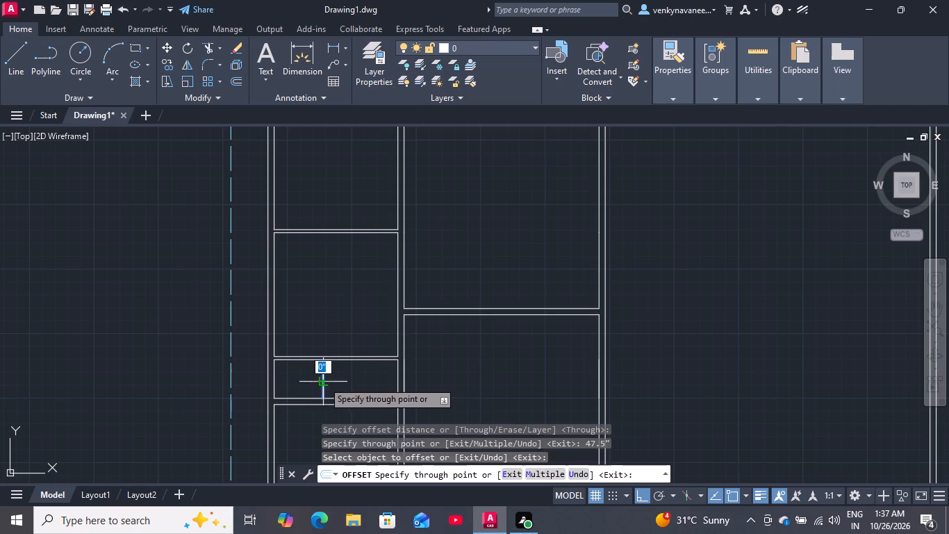
left_click_drag(324, 380, 329, 379)
type("3\"")
key("Return")
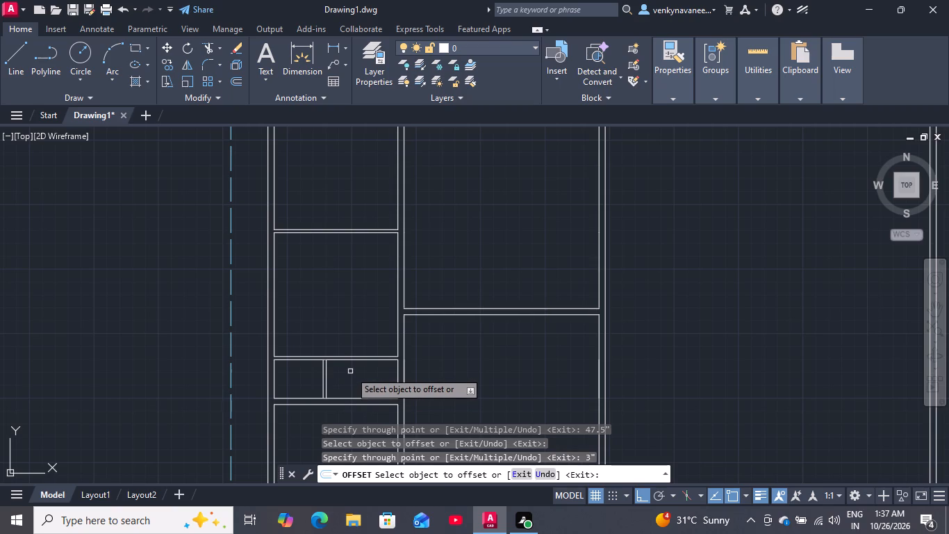
key("space")
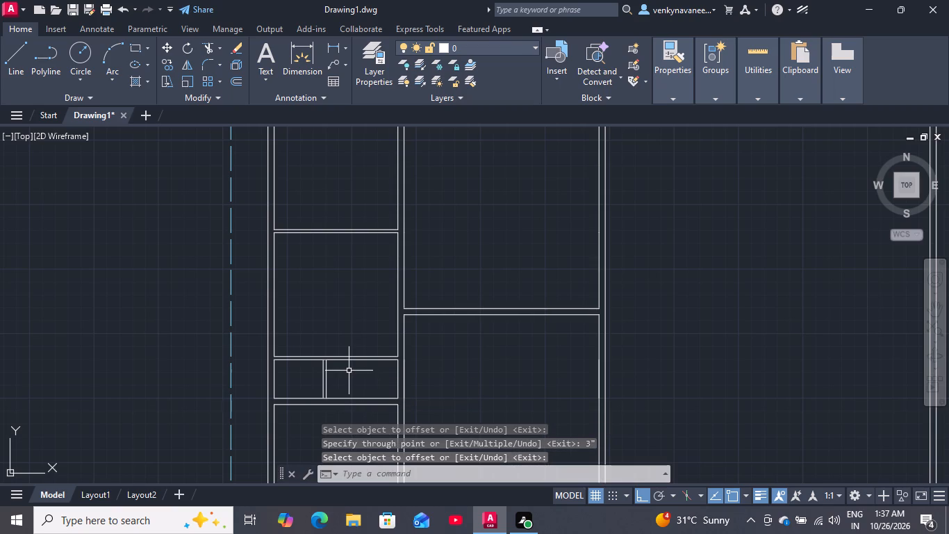
Trim the horizontal wall lines between the new 3" partition's two faces at its north and south junctions.
type("tr")
key("Return")
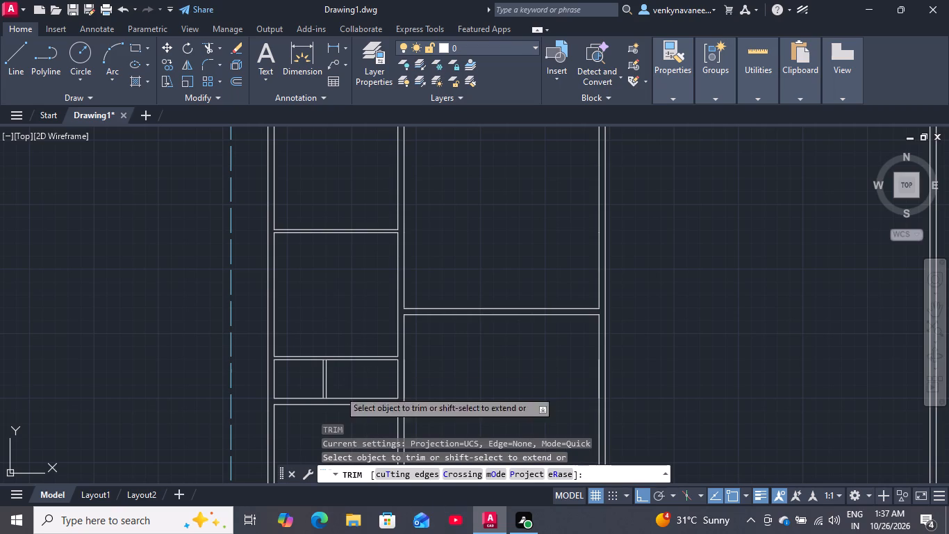
scroll(308, 361, "up", 4)
left_click(397, 360)
scroll(416, 324, "down", 3)
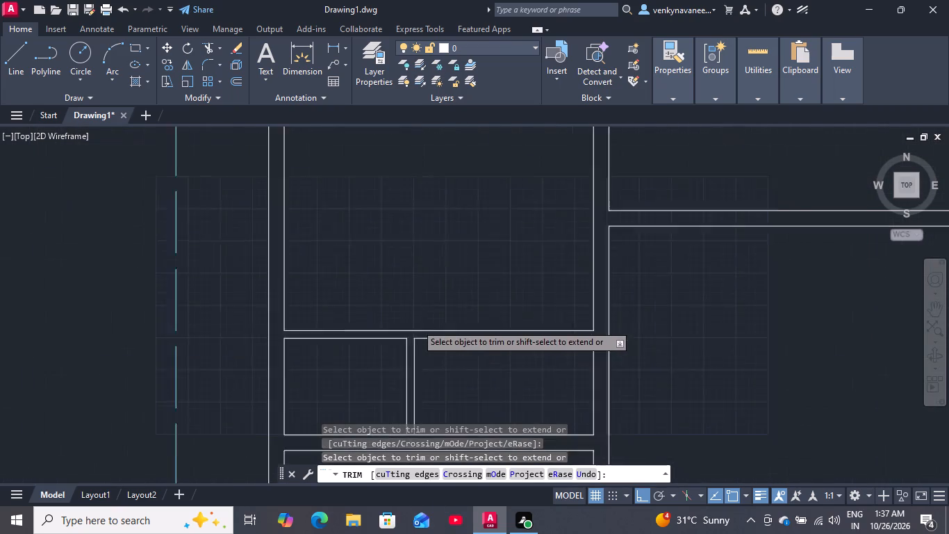
scroll(412, 393, "up", 3)
left_click(404, 394)
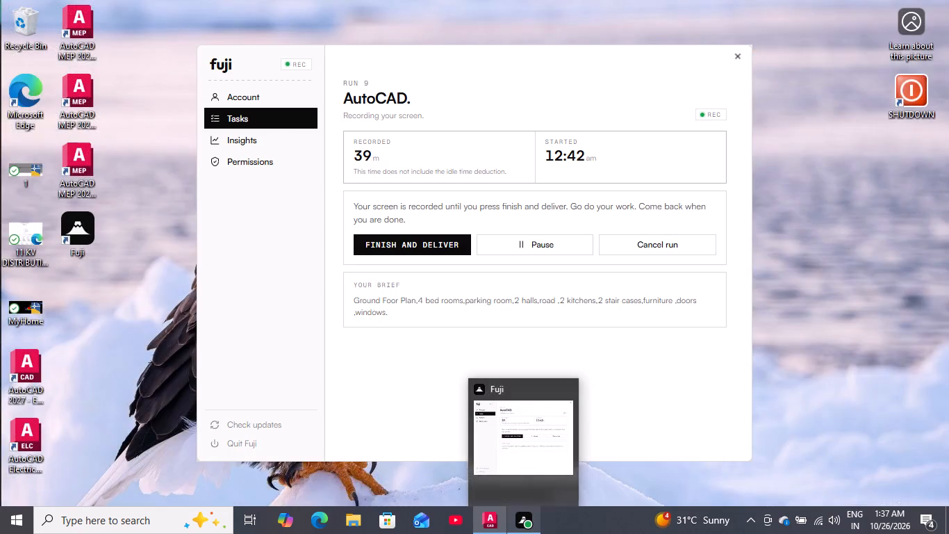
Trim away both lines of the 3" partition in the narrow west-half room with a fence across them.
scroll(353, 250, "down", 5)
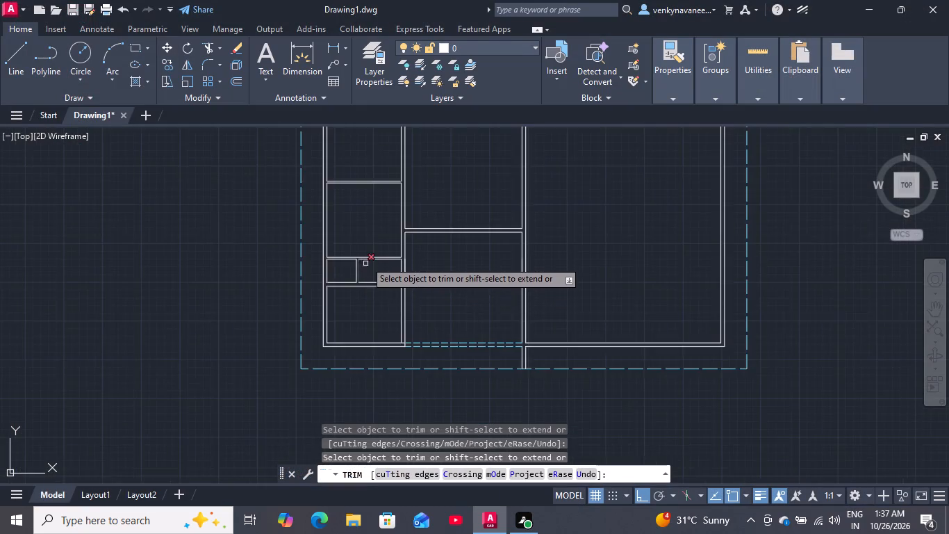
scroll(365, 257, "up", 2)
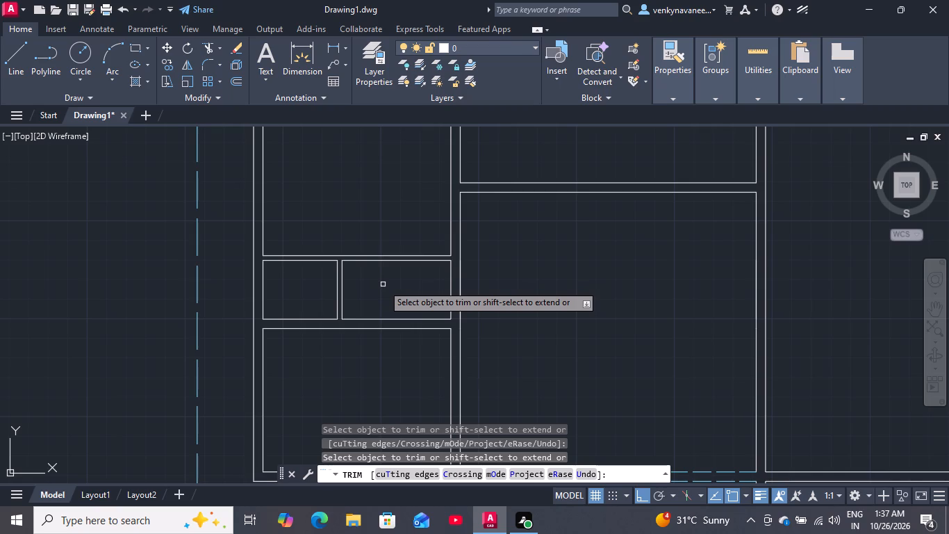
left_click(370, 289)
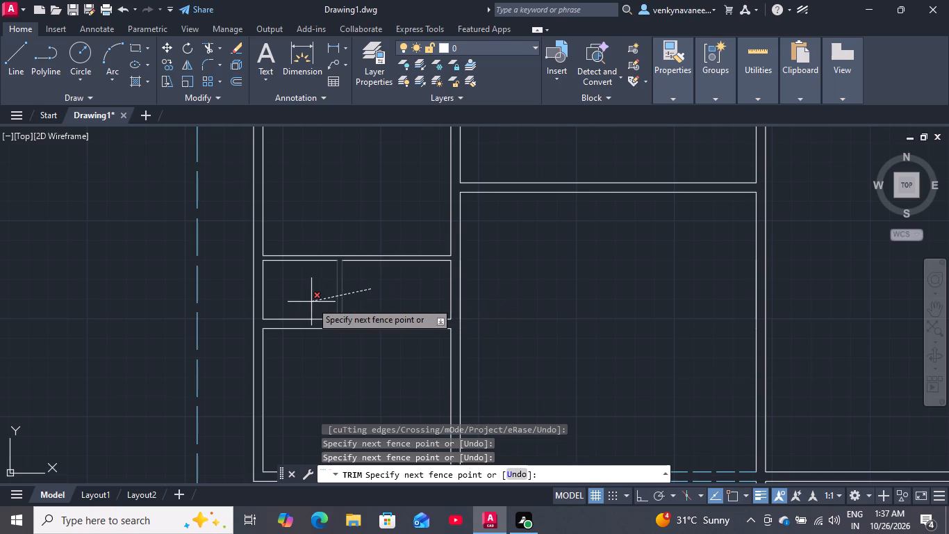
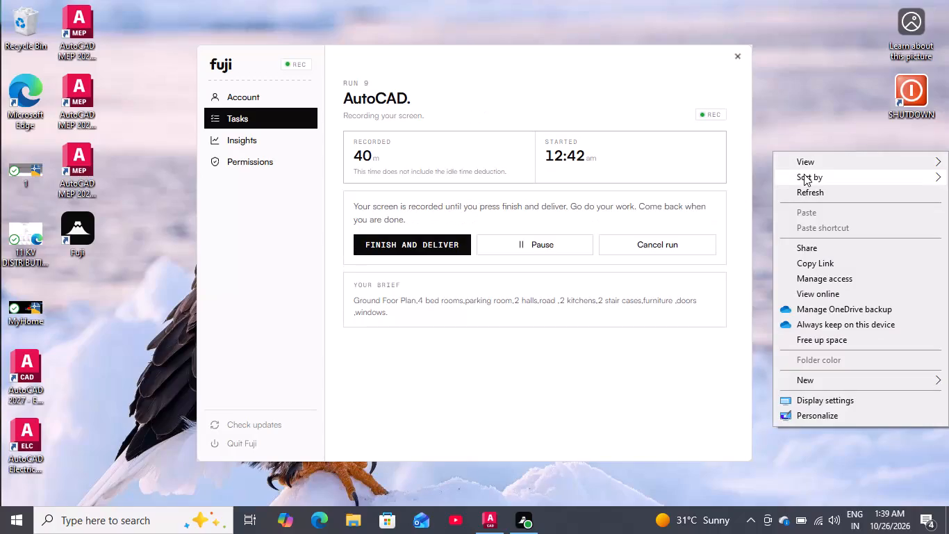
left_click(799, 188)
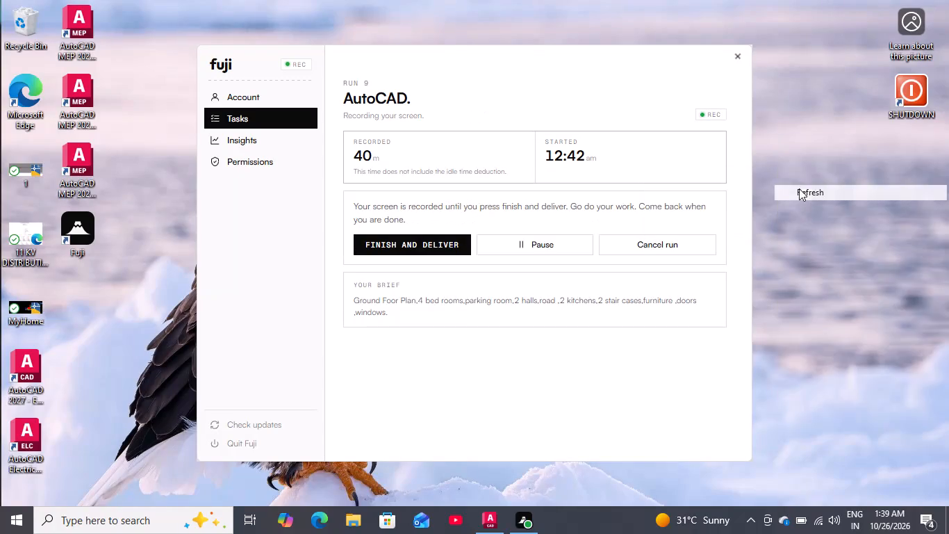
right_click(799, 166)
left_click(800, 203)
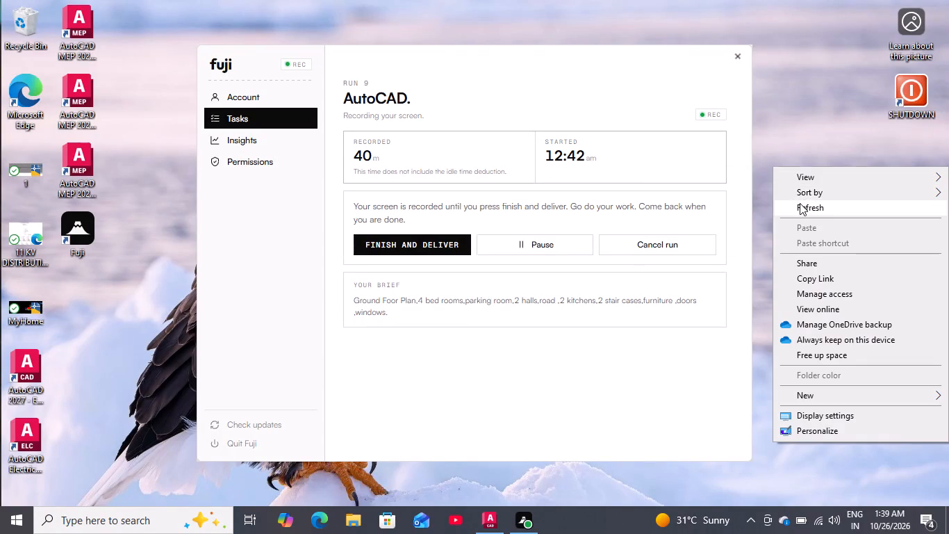
Switch back to the floor plan in AutoCAD and end the active Trim command.
left_click(500, 522)
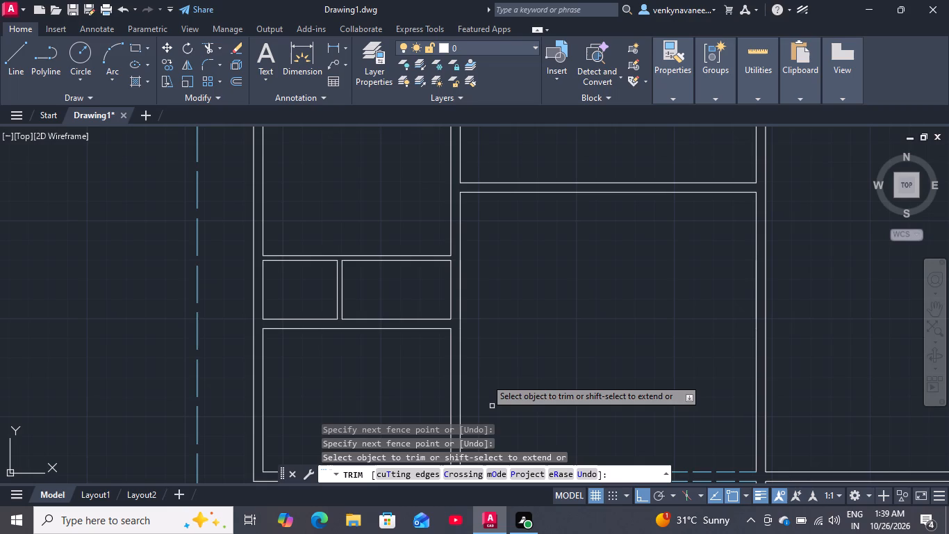
scroll(384, 243, "down", 1)
scroll(467, 268, "up", 2)
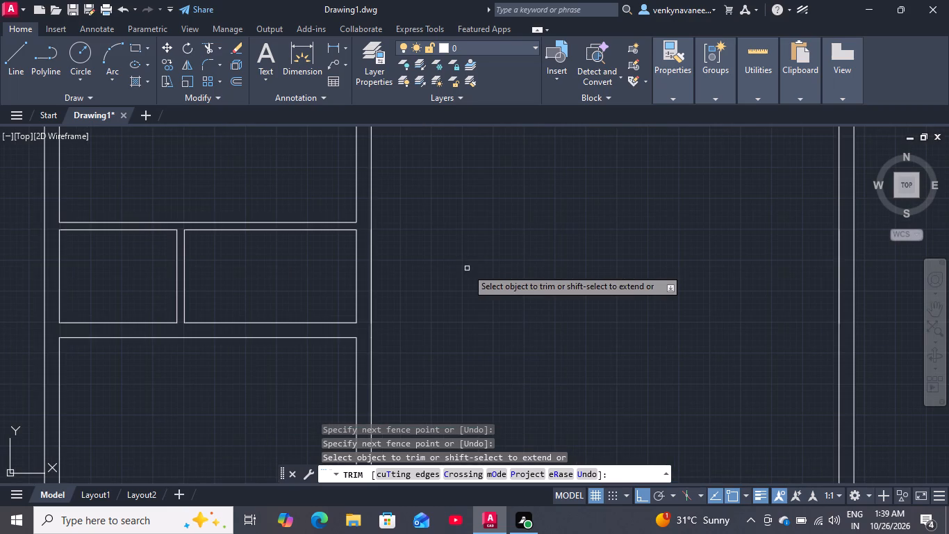
key("space")
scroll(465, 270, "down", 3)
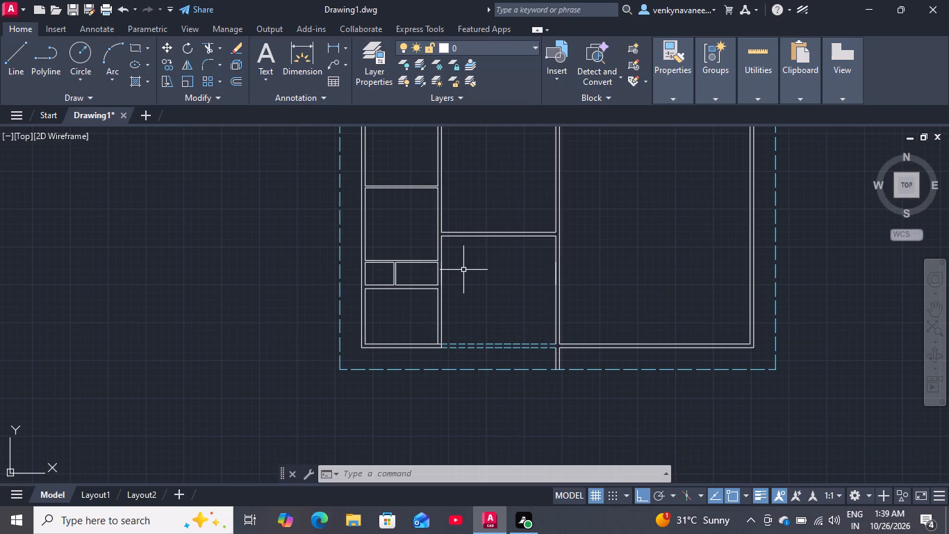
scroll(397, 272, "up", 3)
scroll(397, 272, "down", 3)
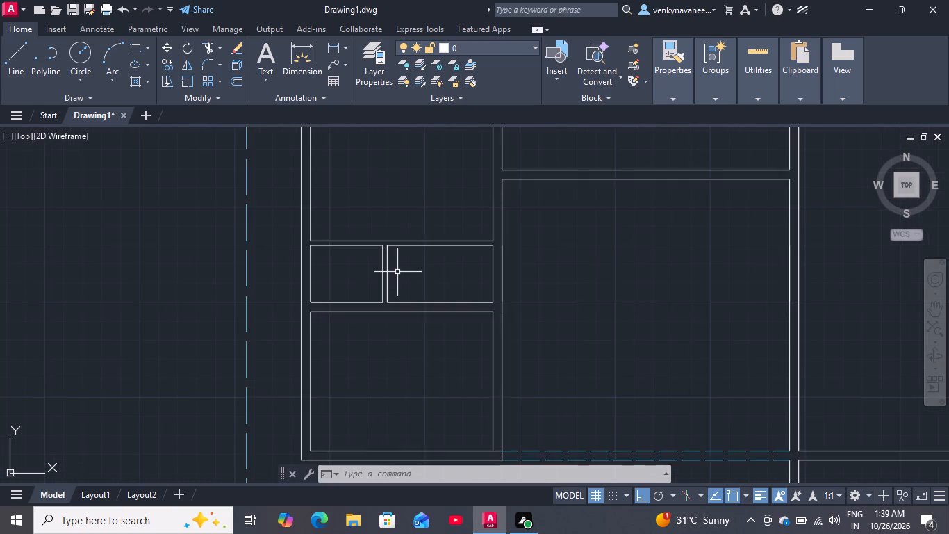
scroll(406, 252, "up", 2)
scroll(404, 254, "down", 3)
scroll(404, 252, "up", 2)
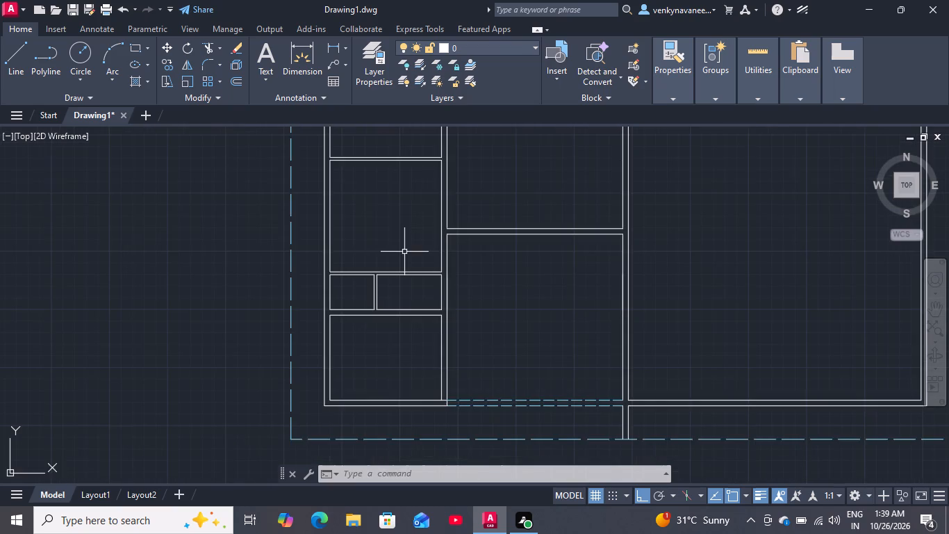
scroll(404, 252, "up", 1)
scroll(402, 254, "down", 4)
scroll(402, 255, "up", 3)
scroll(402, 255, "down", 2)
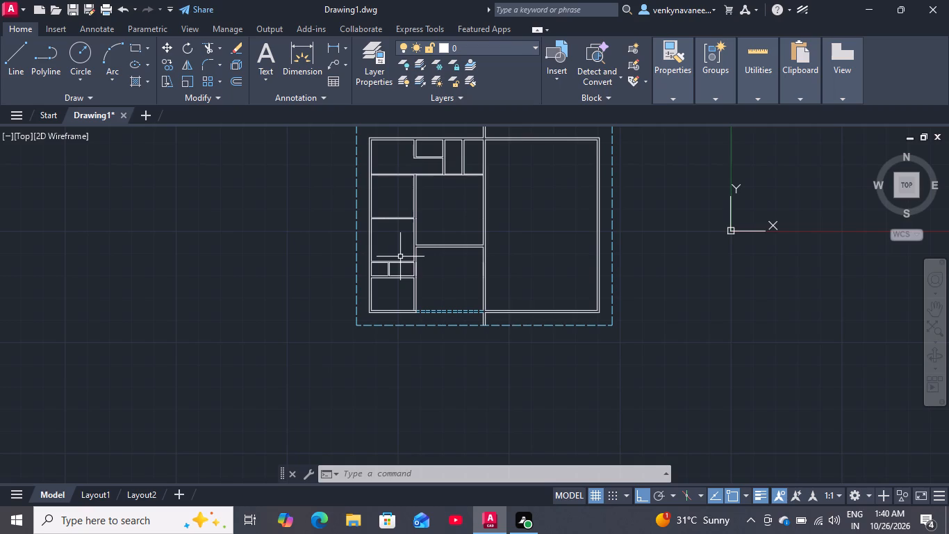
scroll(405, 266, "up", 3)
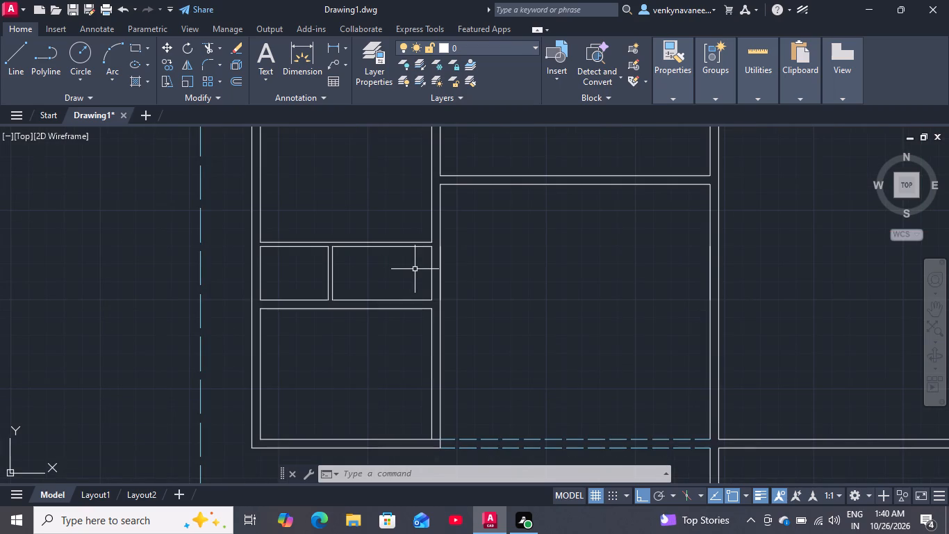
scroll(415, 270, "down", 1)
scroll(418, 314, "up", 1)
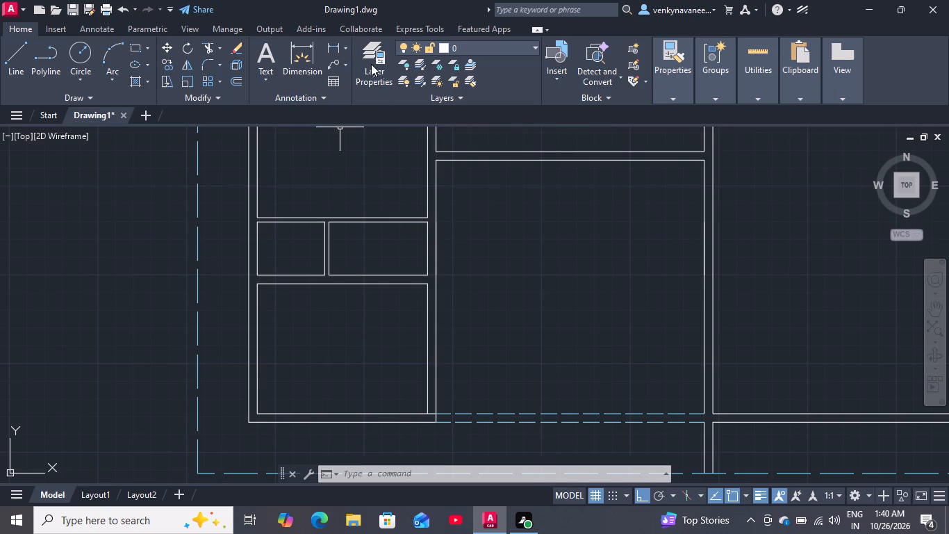
Measure the inside width and depth of the southwest corner room.
type("mea")
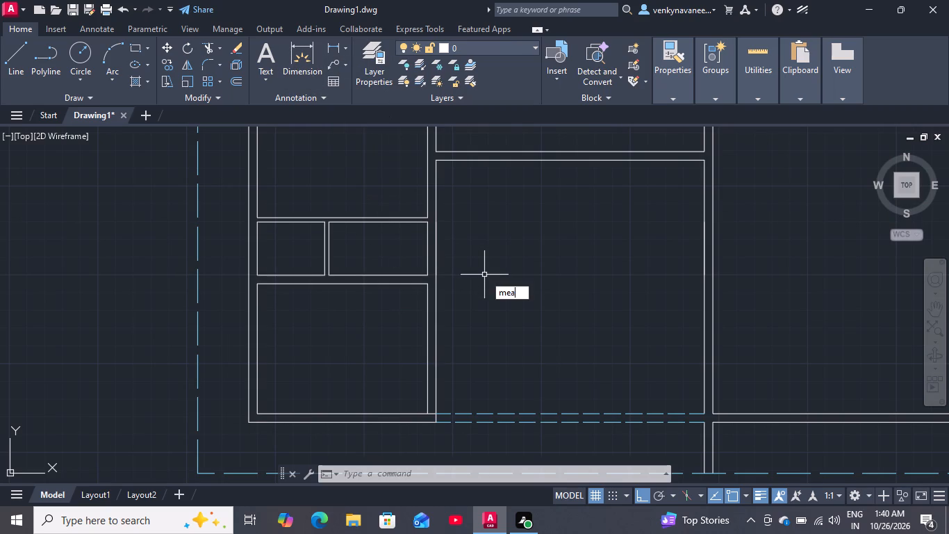
key("Return")
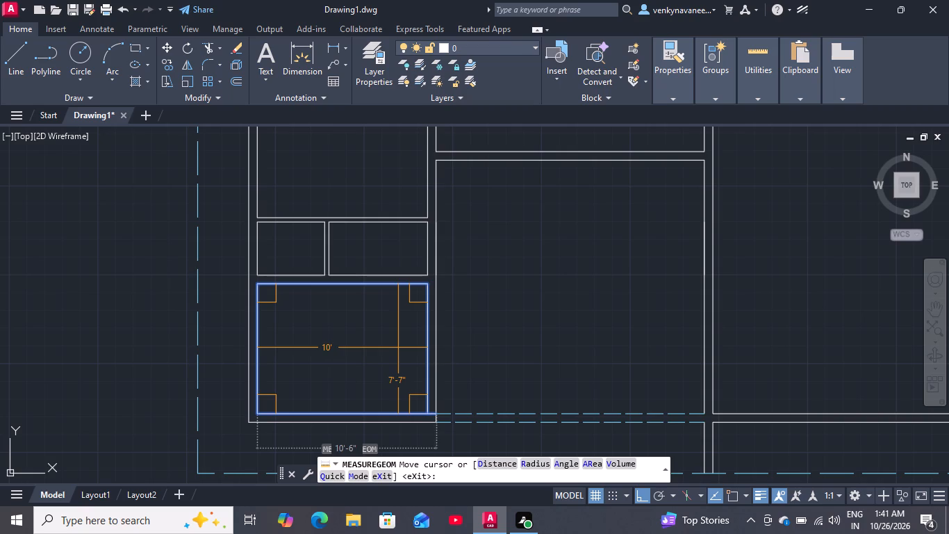
key("space")
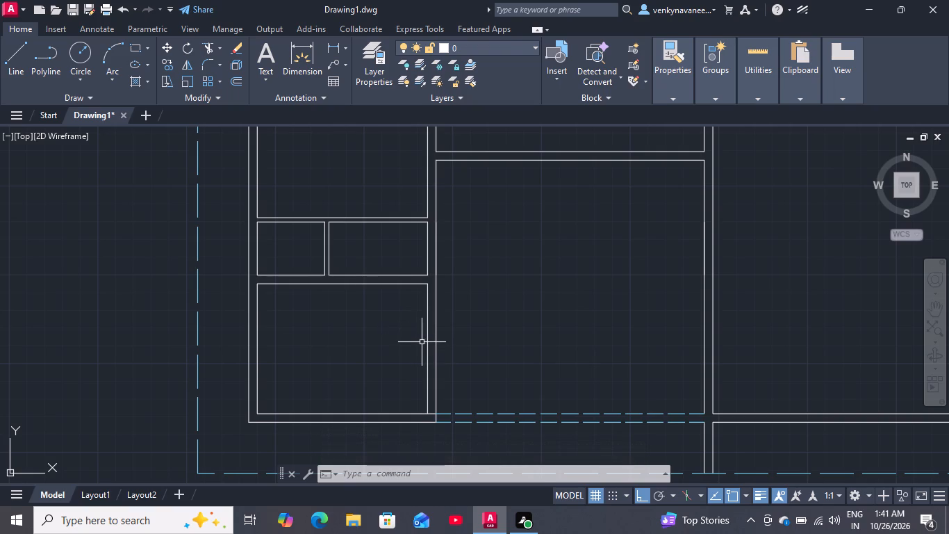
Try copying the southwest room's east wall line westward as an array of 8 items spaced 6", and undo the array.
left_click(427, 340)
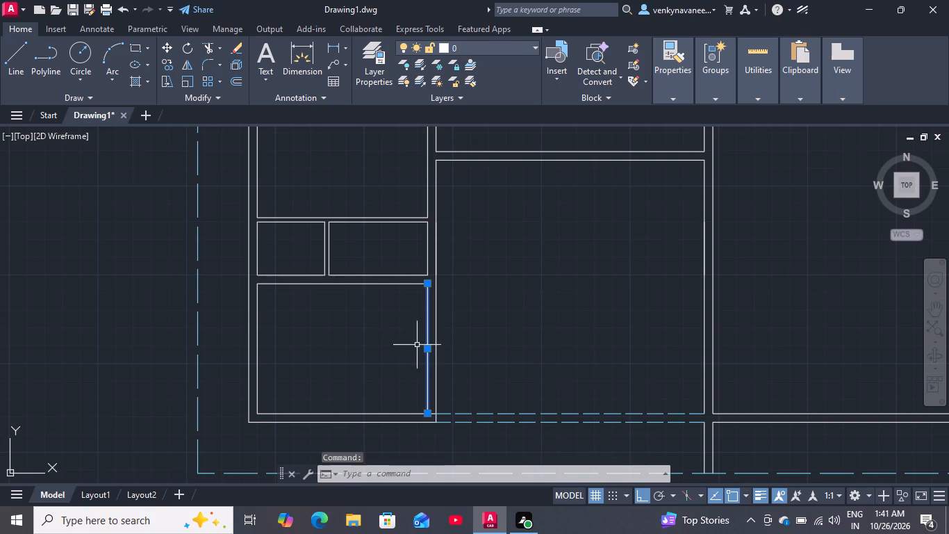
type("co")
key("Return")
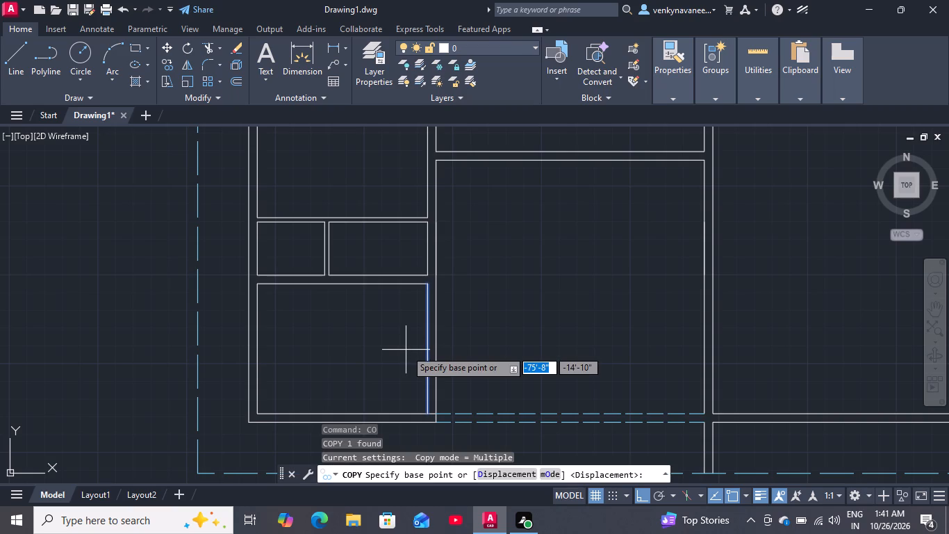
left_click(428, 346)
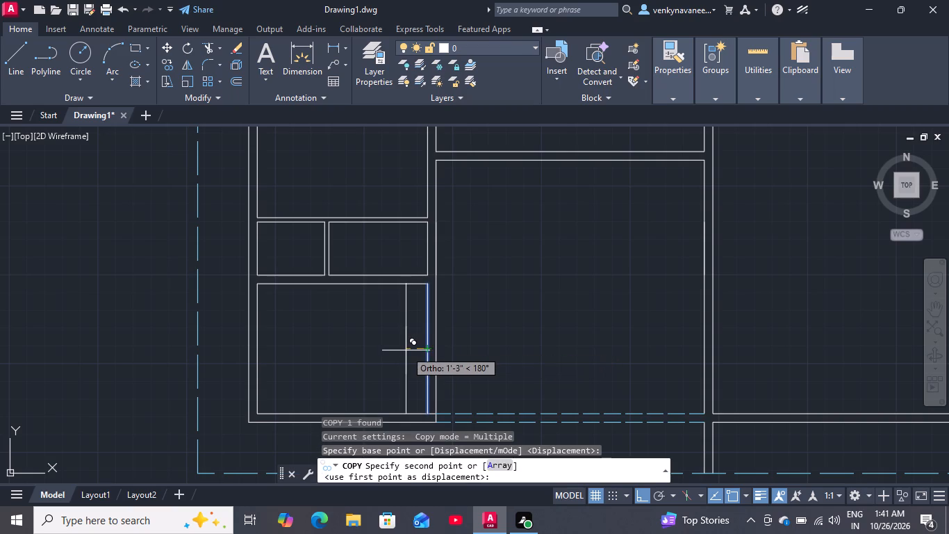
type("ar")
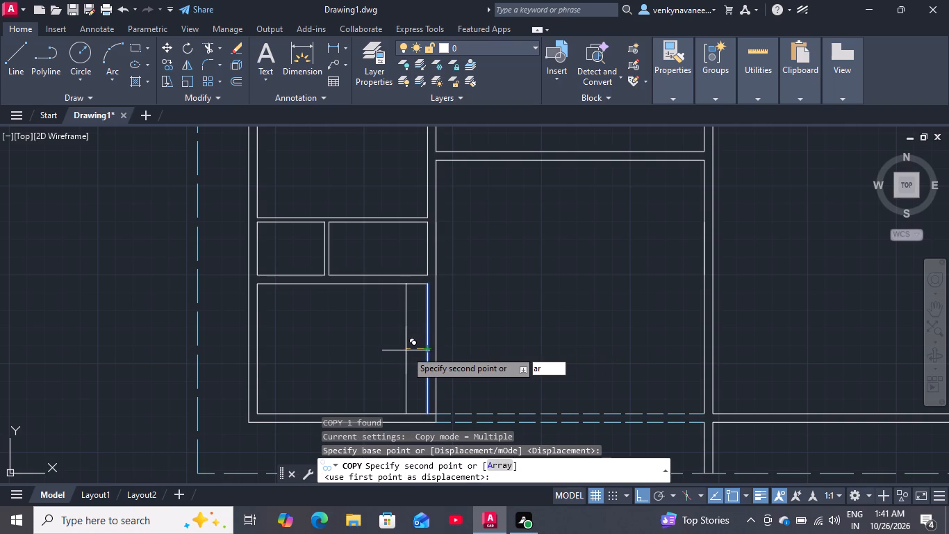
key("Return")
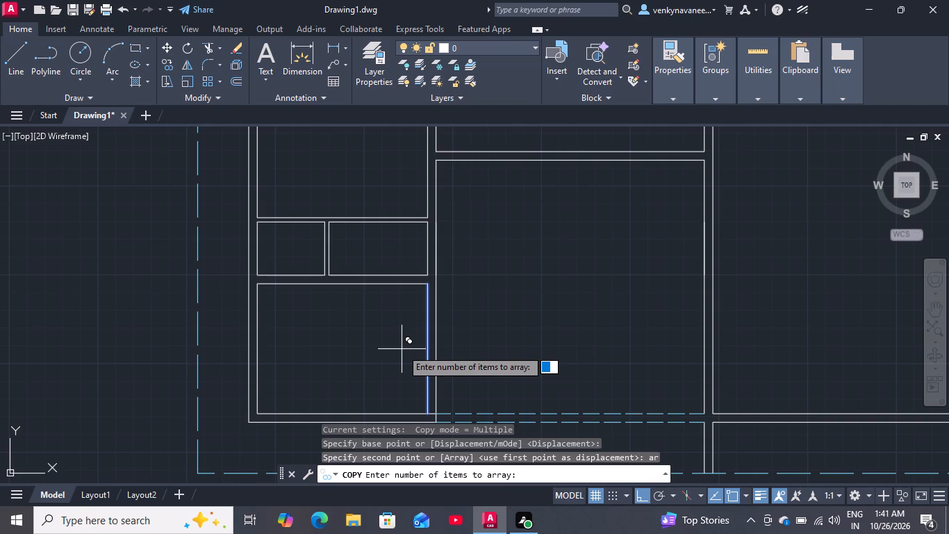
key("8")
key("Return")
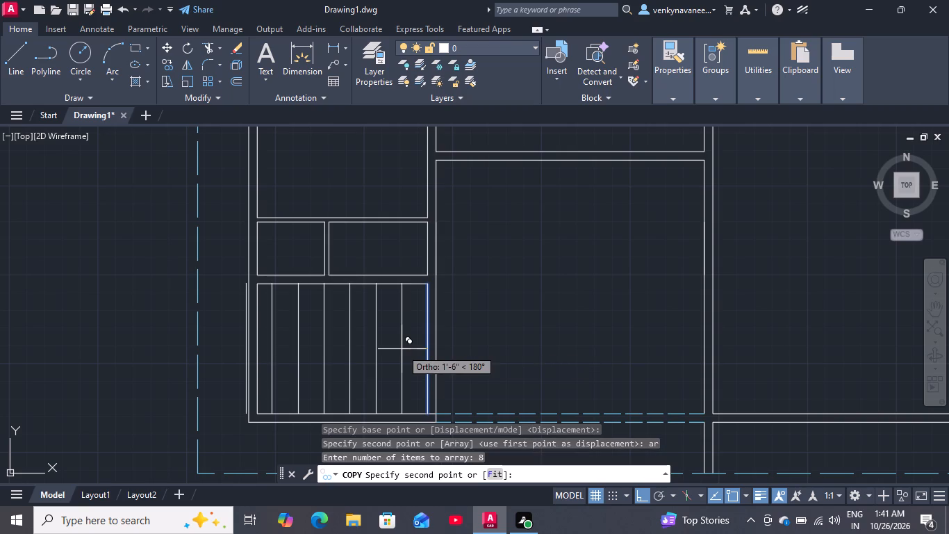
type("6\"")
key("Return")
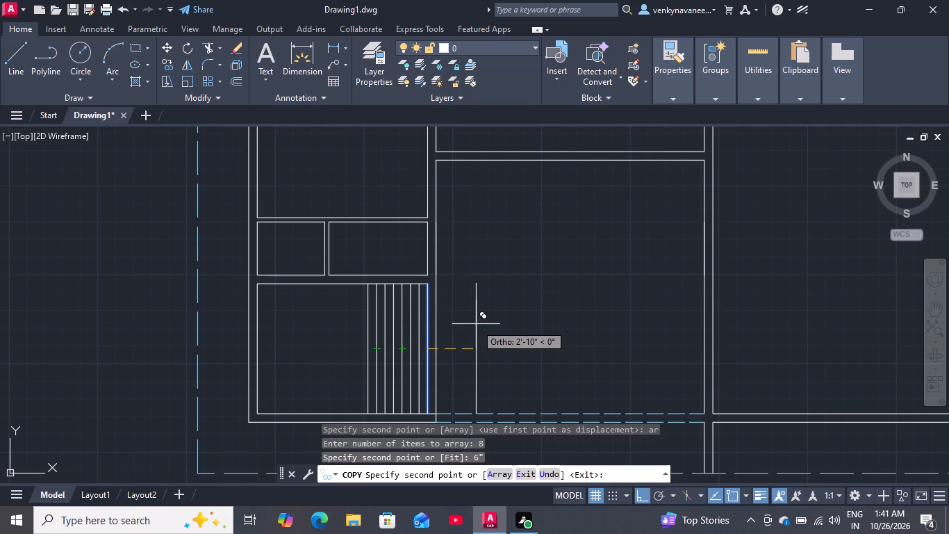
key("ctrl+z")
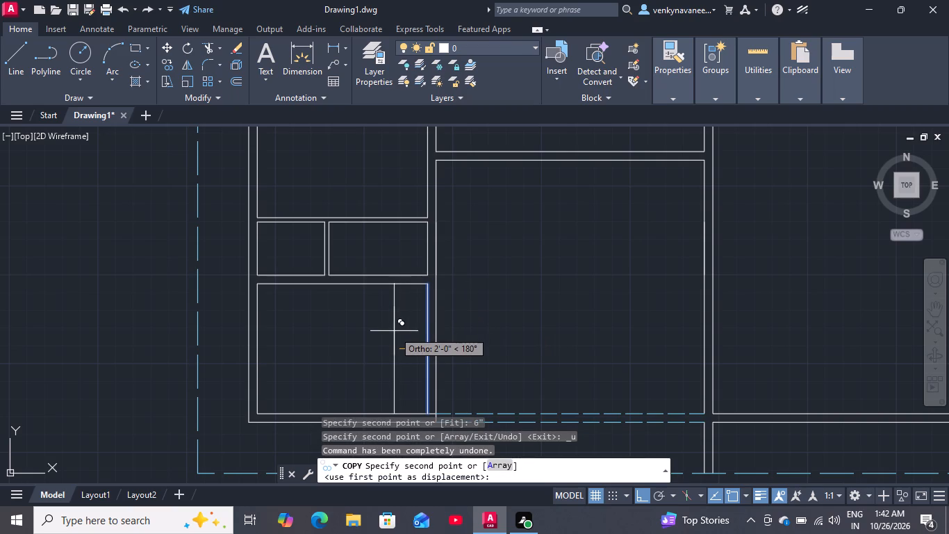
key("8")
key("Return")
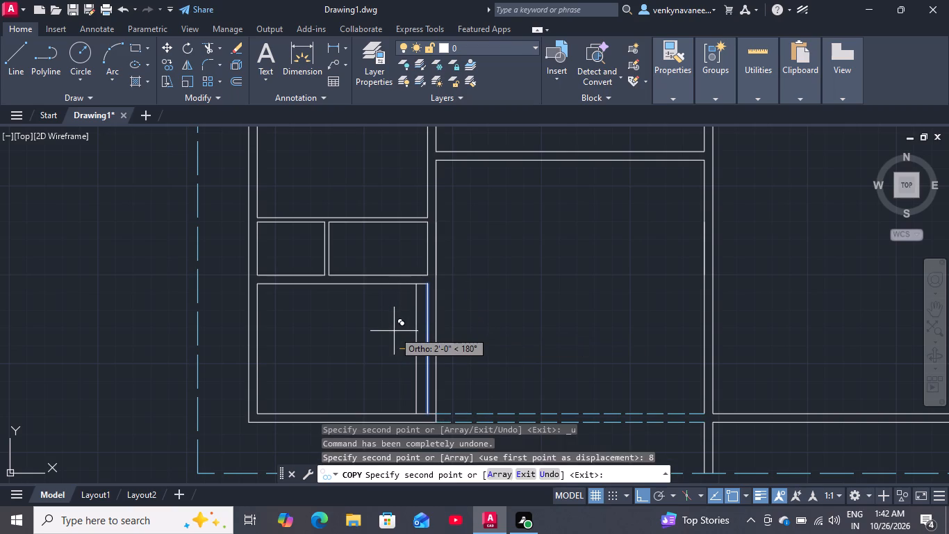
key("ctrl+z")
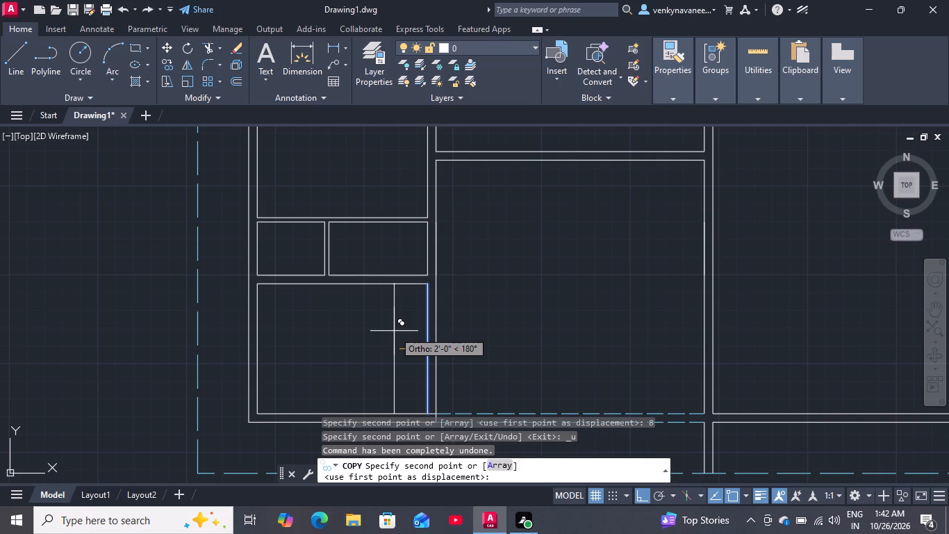
Copy the southwest room's east wall line westward as an array of 8 items spaced 9" to form stair treads.
key("a")
key("Return")
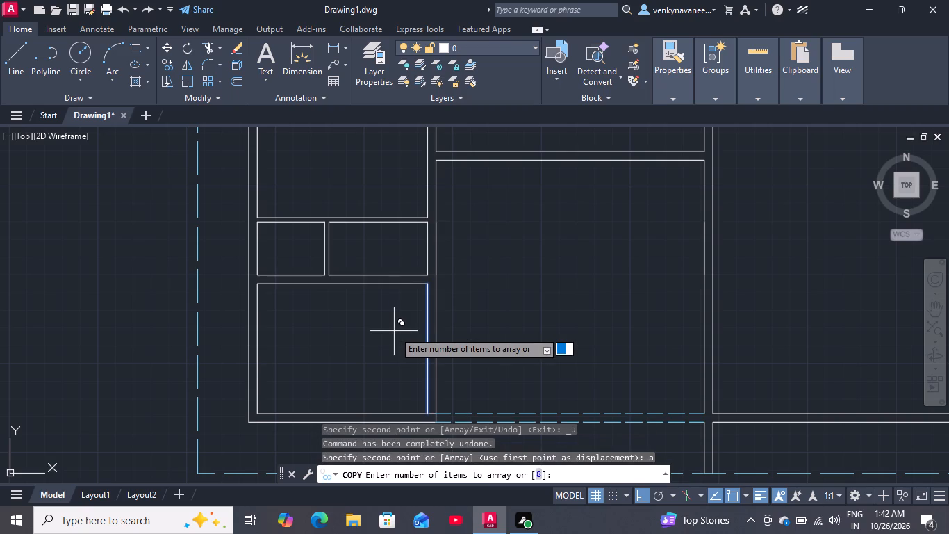
key("8")
key("Return")
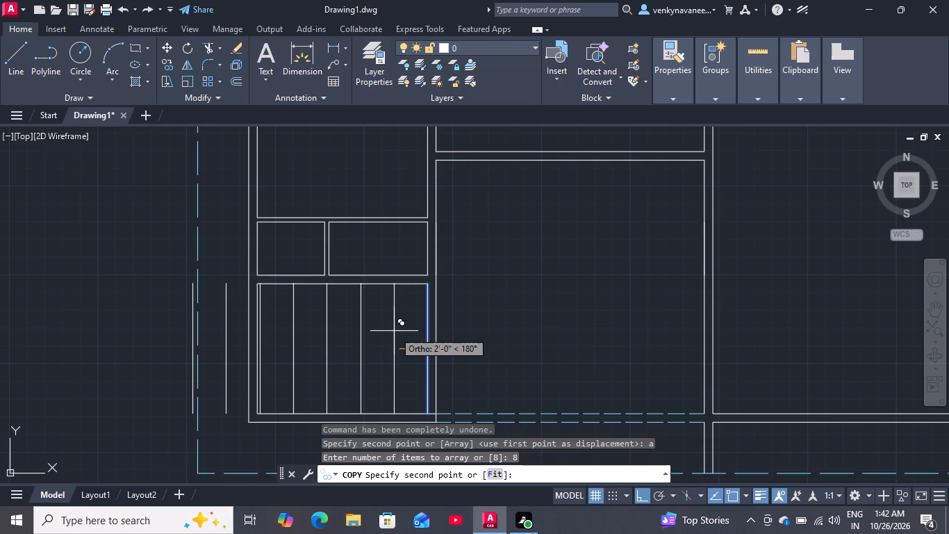
key("9")
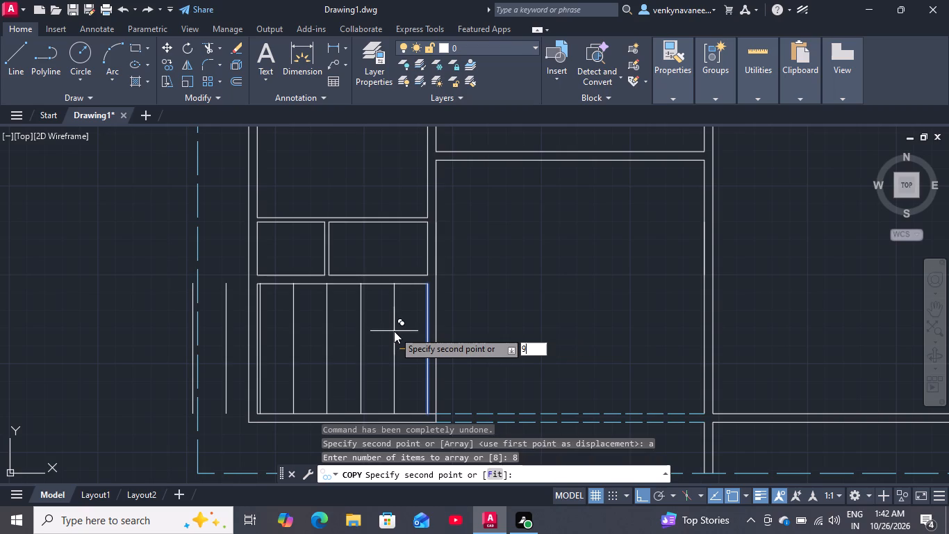
key("shift+Left")
key("shift+quotedbl")
key("Return")
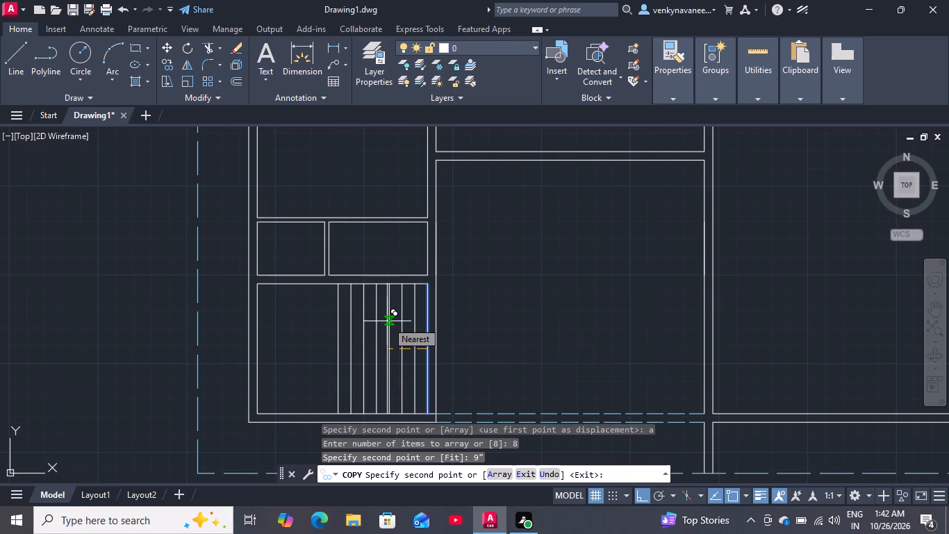
key("space")
Move both lines of the 3" partition in the narrow room north of the stair a short way east.
left_click_drag(342, 252, 313, 258)
left_click(303, 261)
key("m")
key("Return")
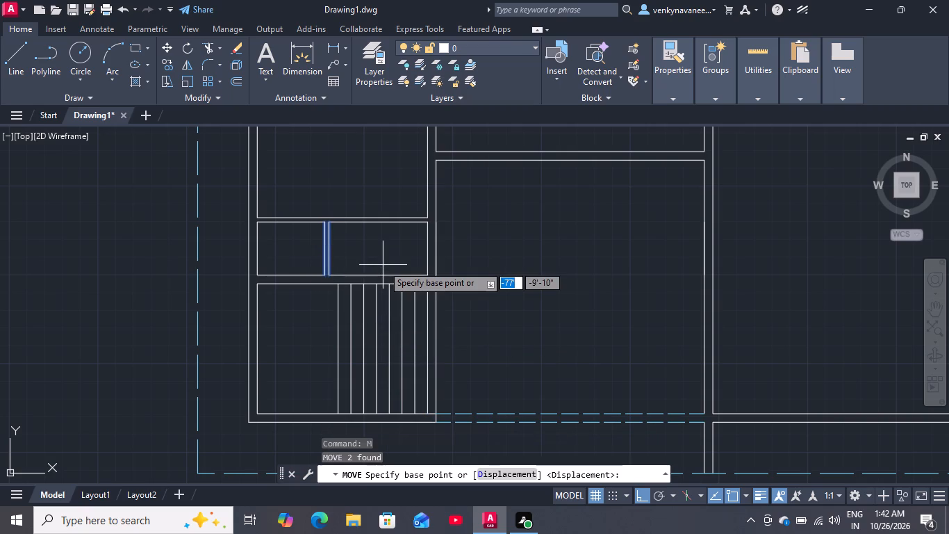
left_click(361, 250)
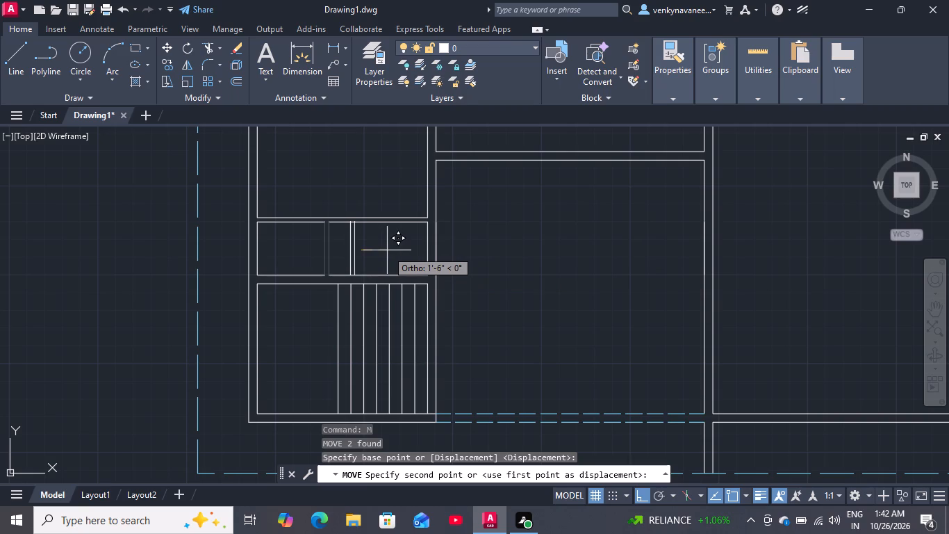
left_click(381, 251)
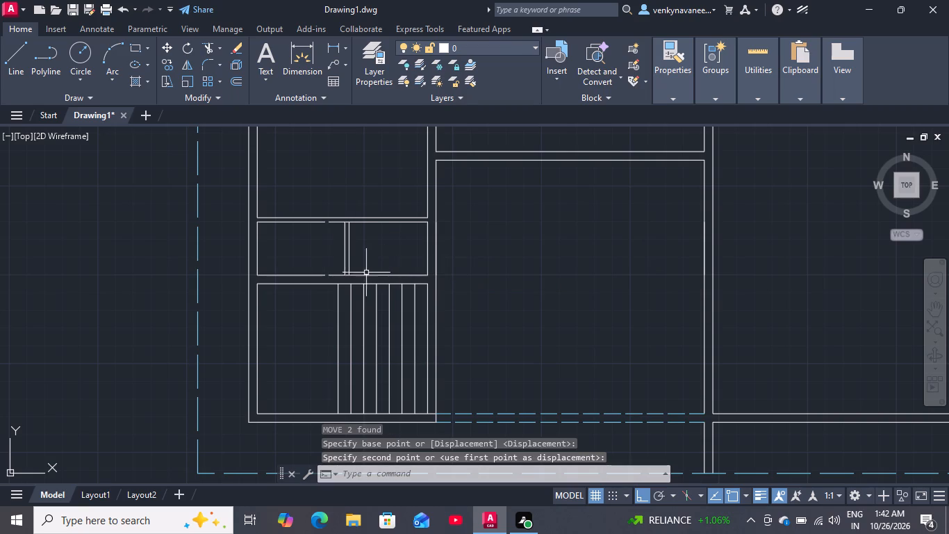
scroll(248, 204, "up", 2)
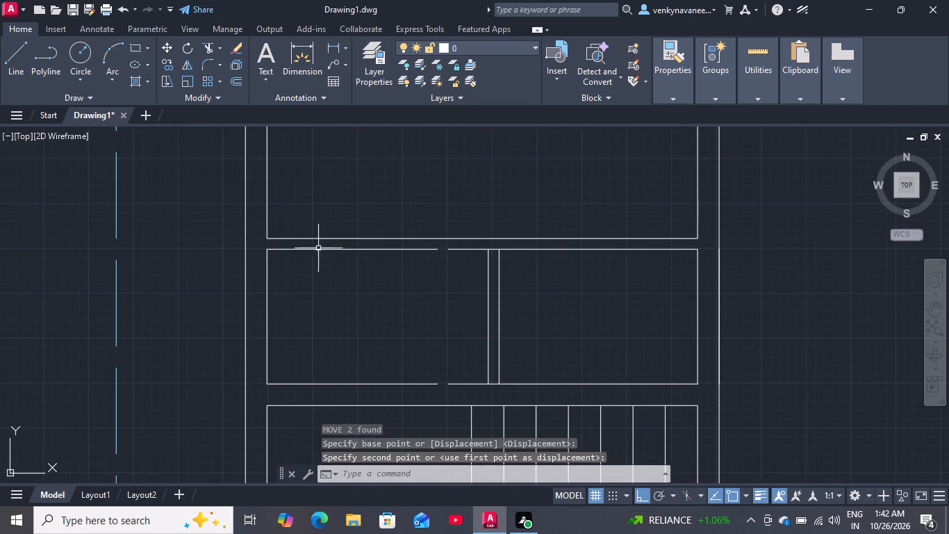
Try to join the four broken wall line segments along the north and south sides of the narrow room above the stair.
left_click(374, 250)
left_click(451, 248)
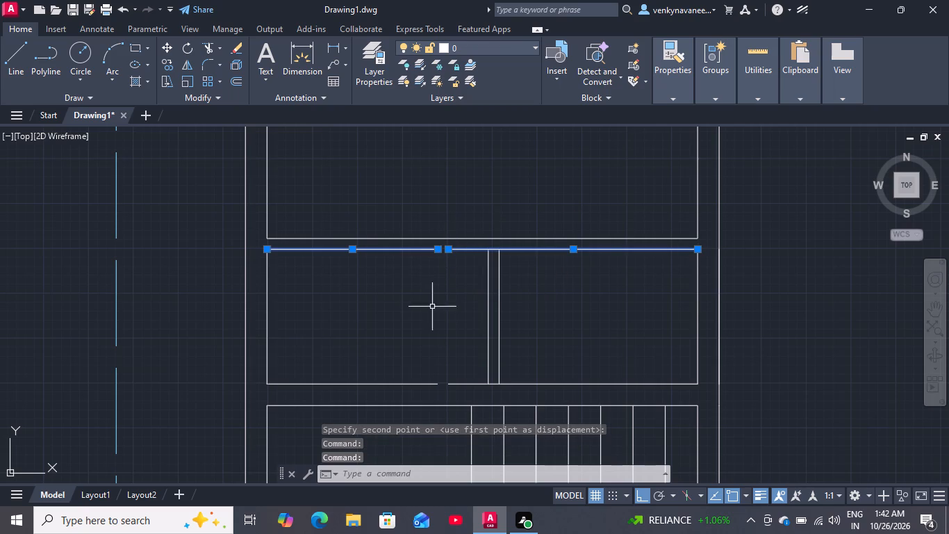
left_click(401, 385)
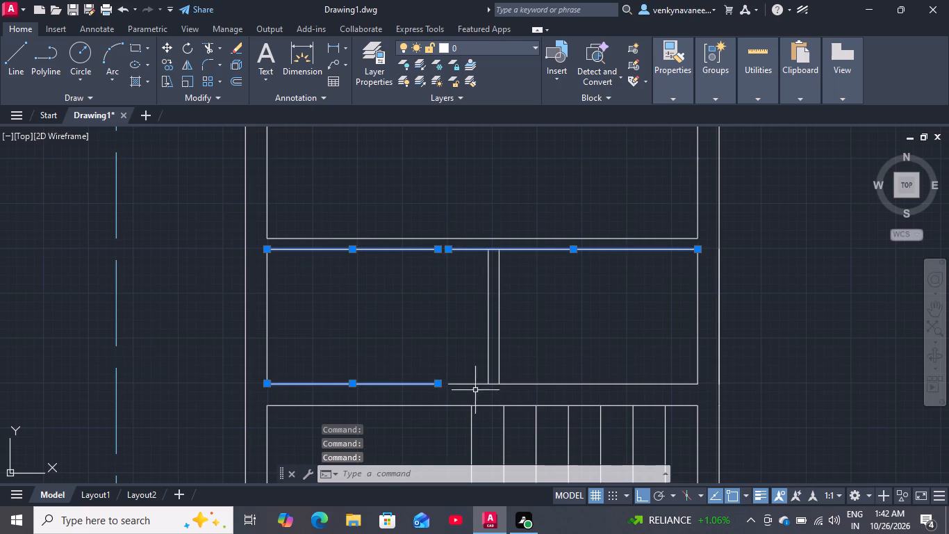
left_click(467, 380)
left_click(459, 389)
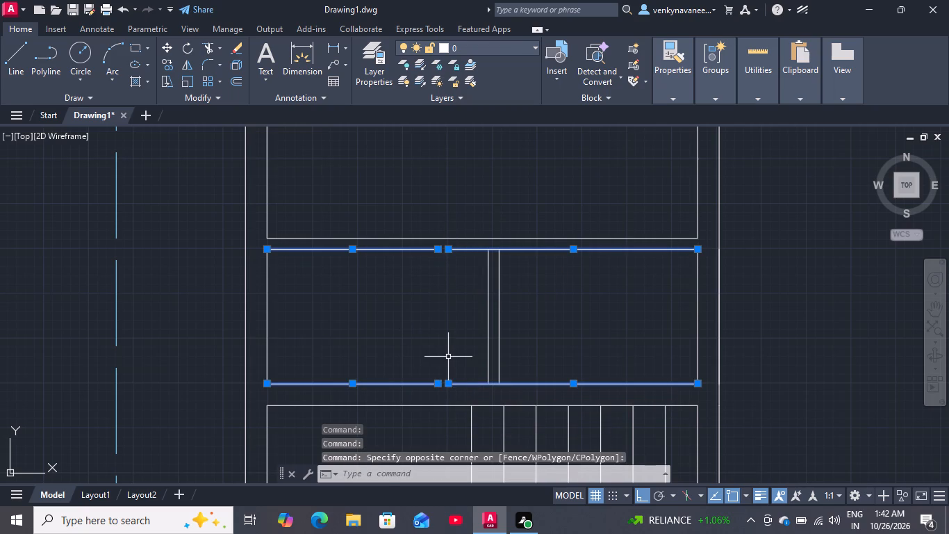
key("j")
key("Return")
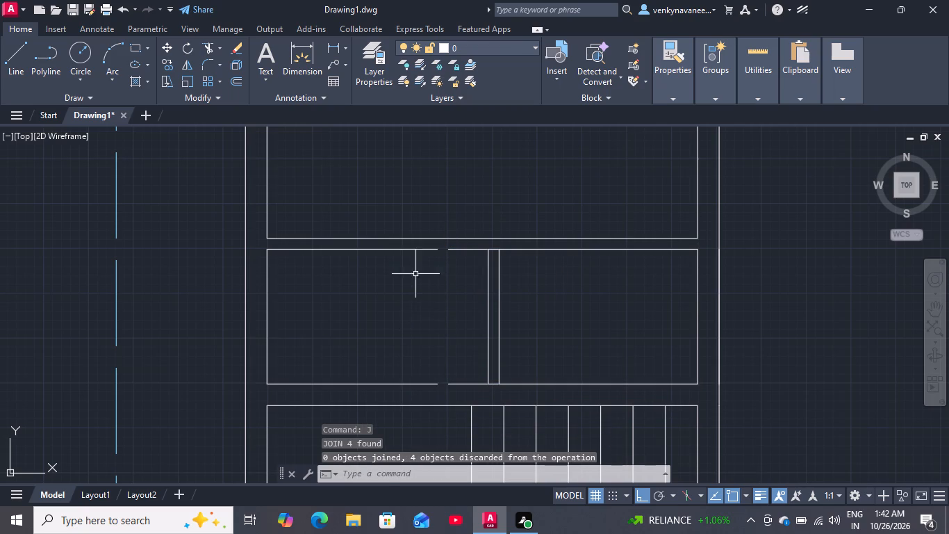
Stretch the western segments of the narrow room's north and south wall lines east to close the 3" gaps.
left_click(434, 248)
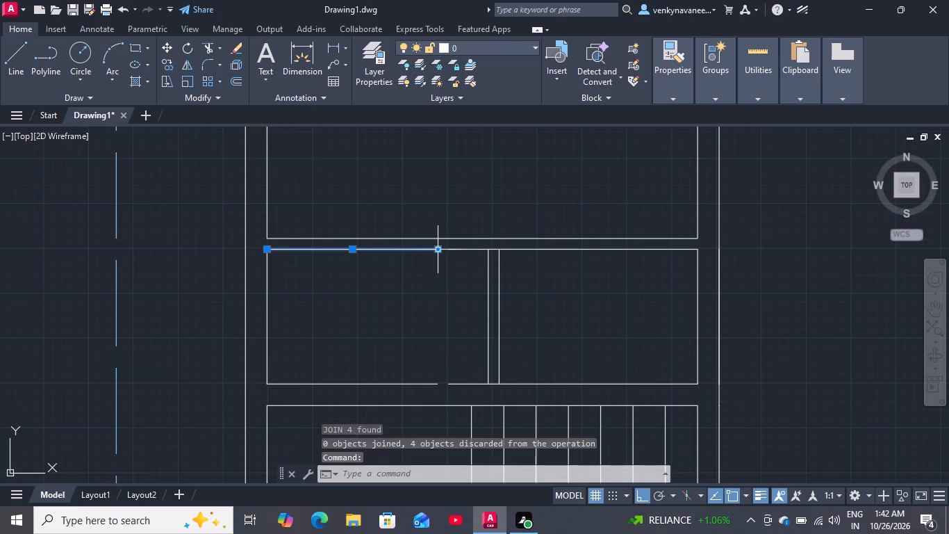
double_click(438, 252)
left_click(447, 251)
left_click(433, 387)
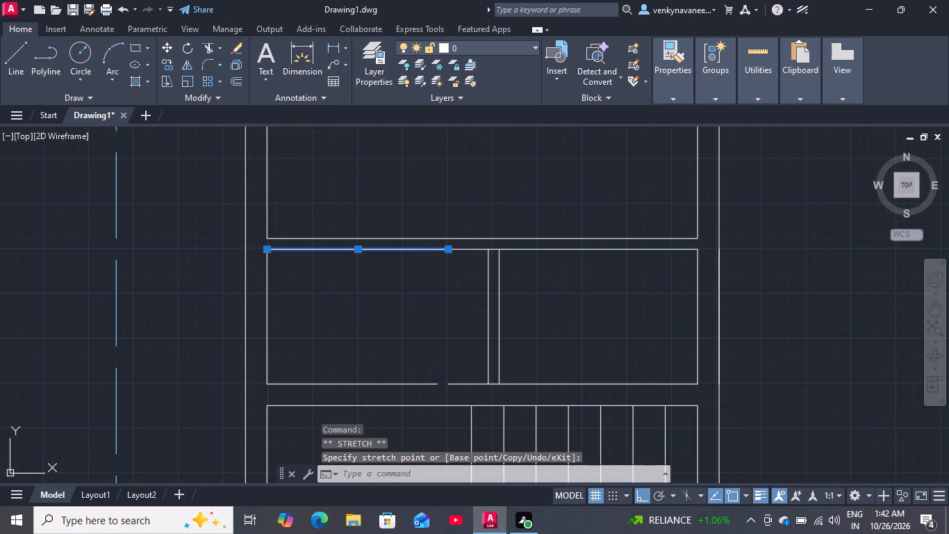
left_click(417, 380)
left_click(436, 385)
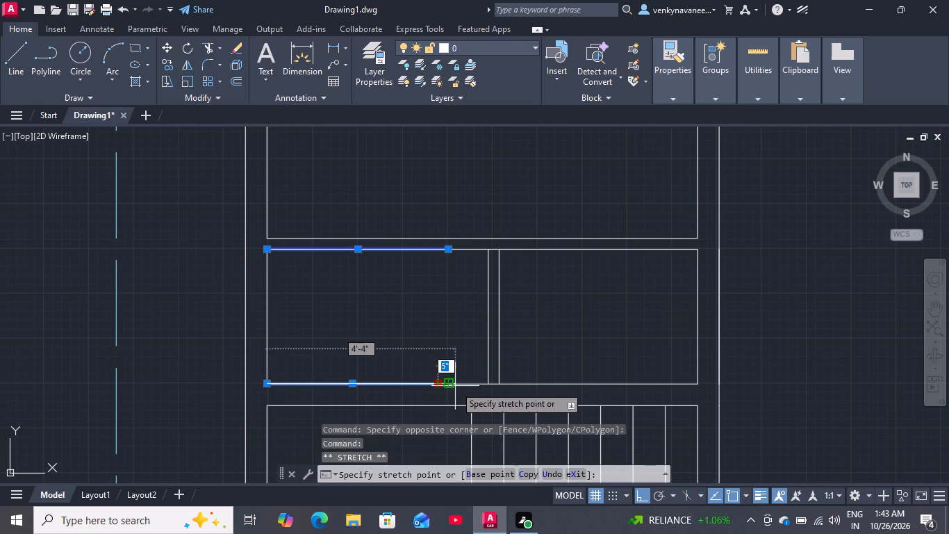
left_click(450, 384)
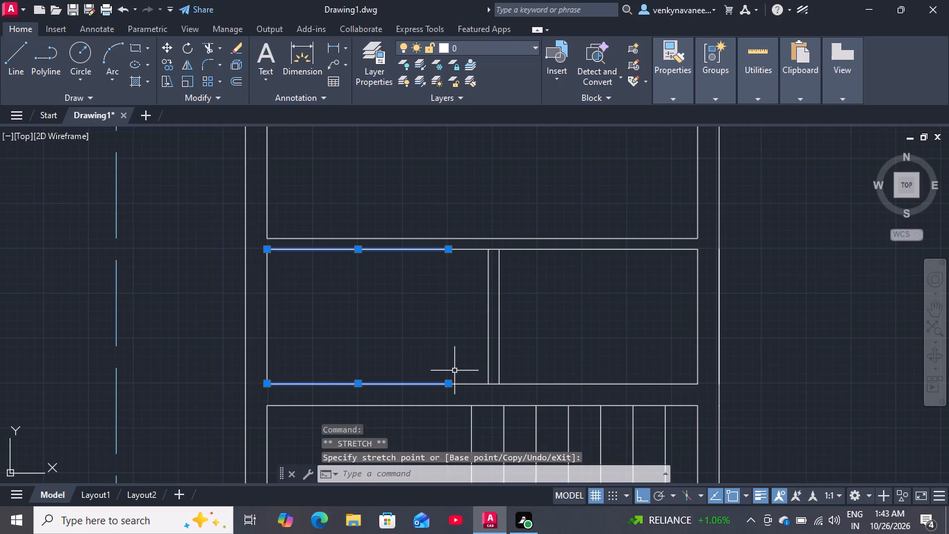
key("Escape")
Delete the seven stair tread lines in the southwest room.
scroll(424, 339, "down", 2)
scroll(438, 383, "up", 2)
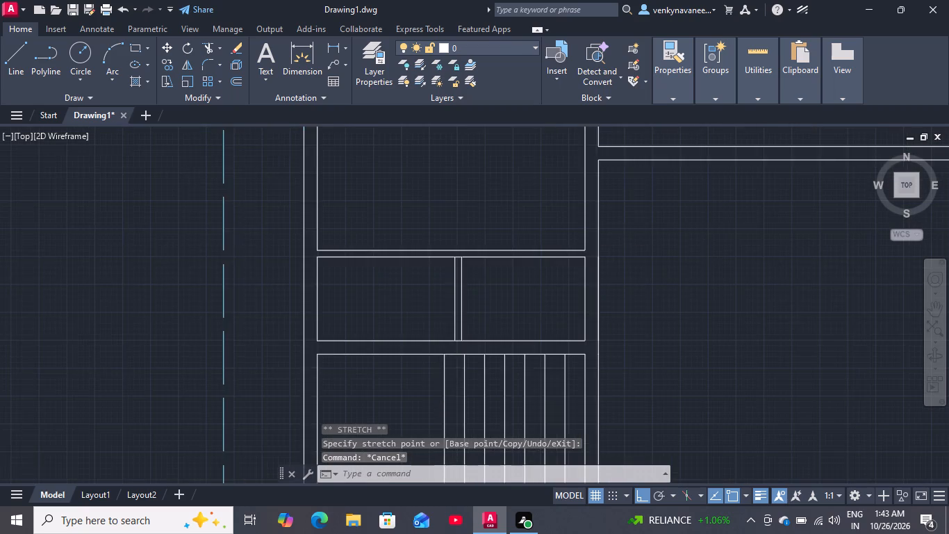
scroll(437, 373, "down", 2)
scroll(511, 386, "up", 2)
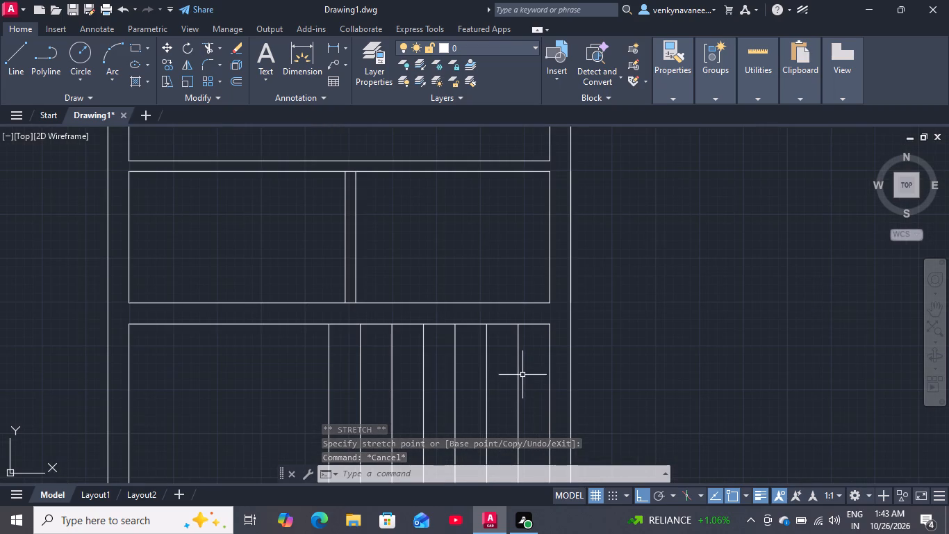
left_click_drag(527, 369, 518, 373)
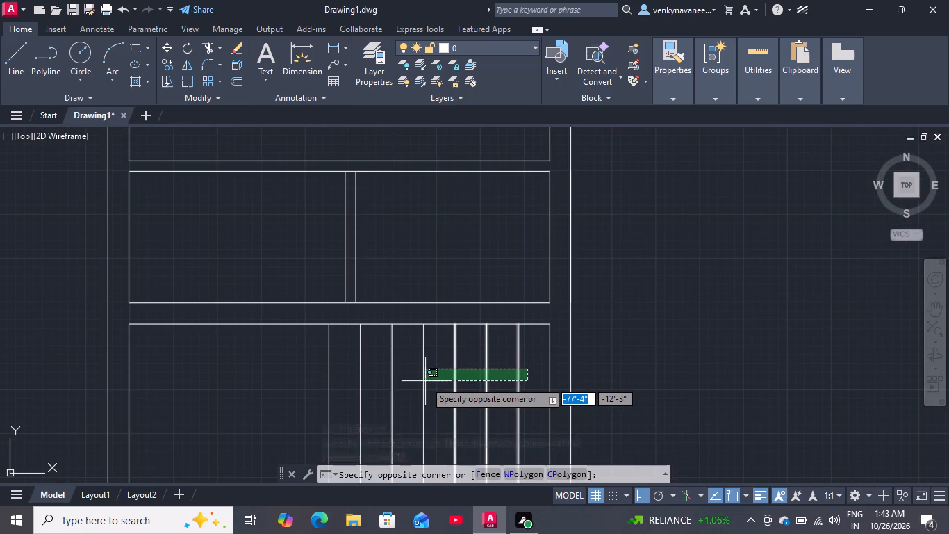
left_click(318, 394)
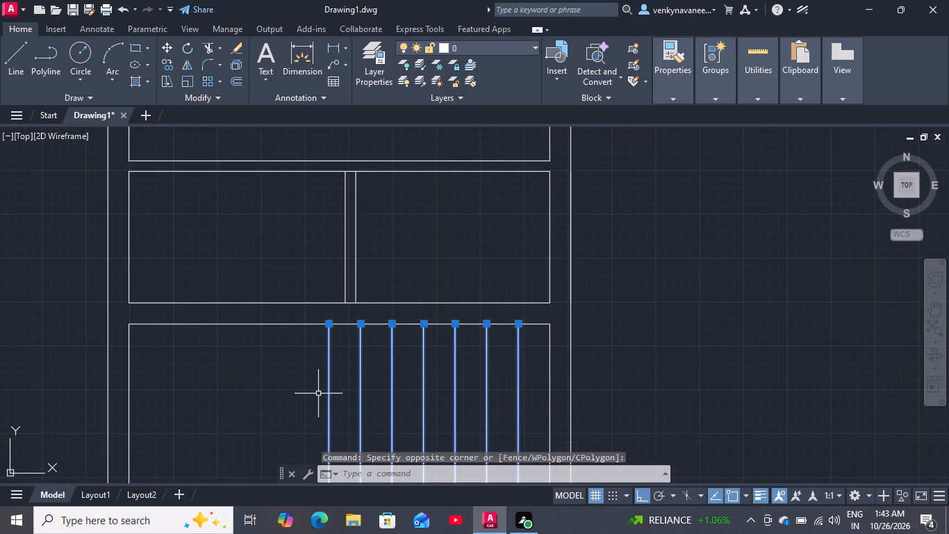
key("Delete")
Copy the southwest room's east wall line westward as an array of 9 items spaced 10" to form stair treads.
scroll(361, 369, "down", 2)
scroll(405, 389, "up", 1)
left_click(454, 373)
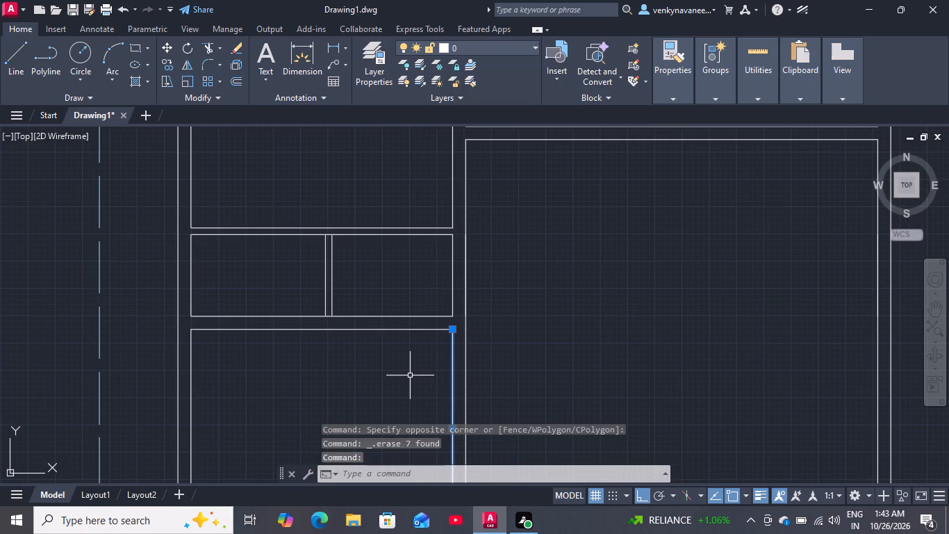
type("co")
key("Return")
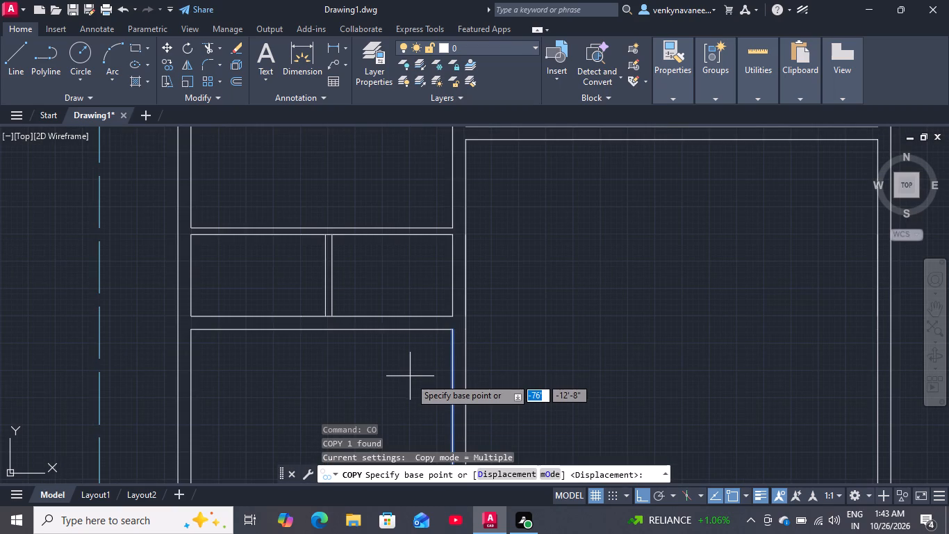
left_click(456, 333)
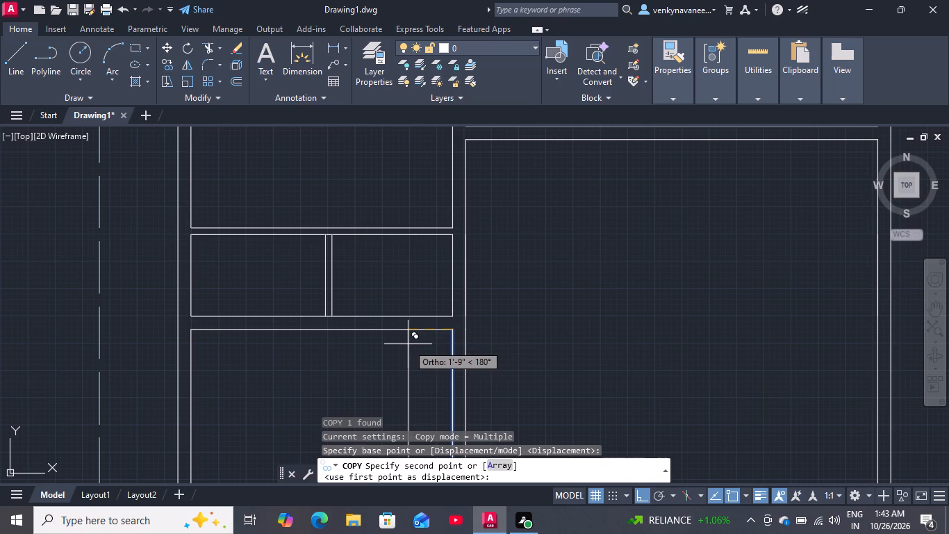
key("a")
key("Return")
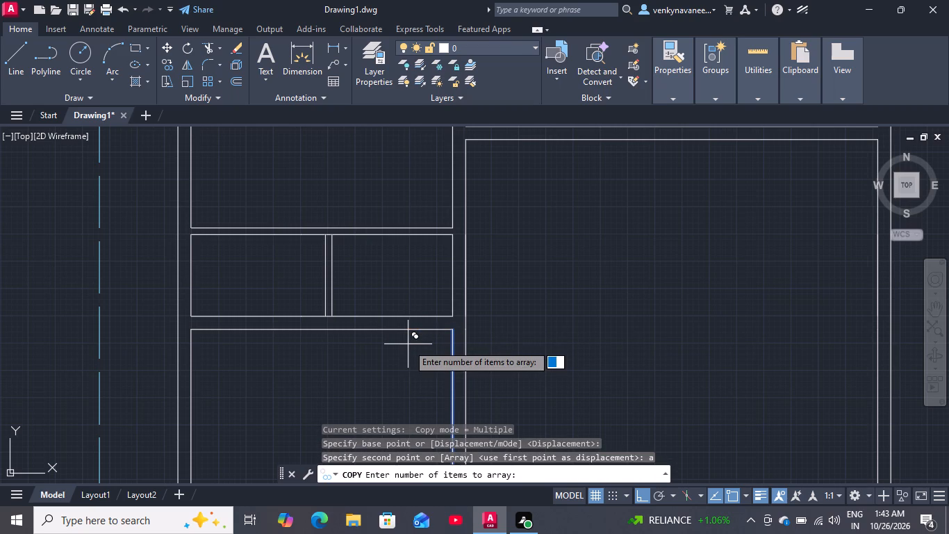
key("9")
key("Return")
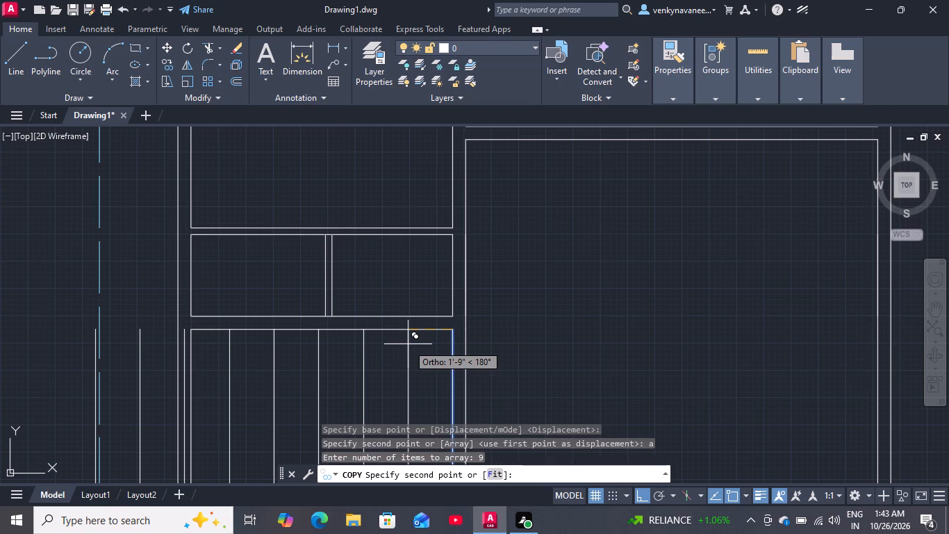
type("10\"")
key("Return")
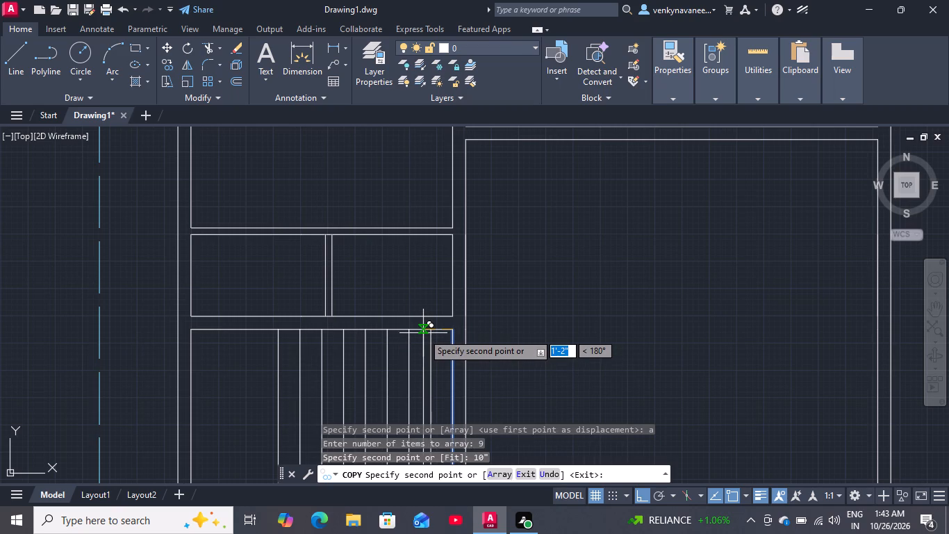
key("space")
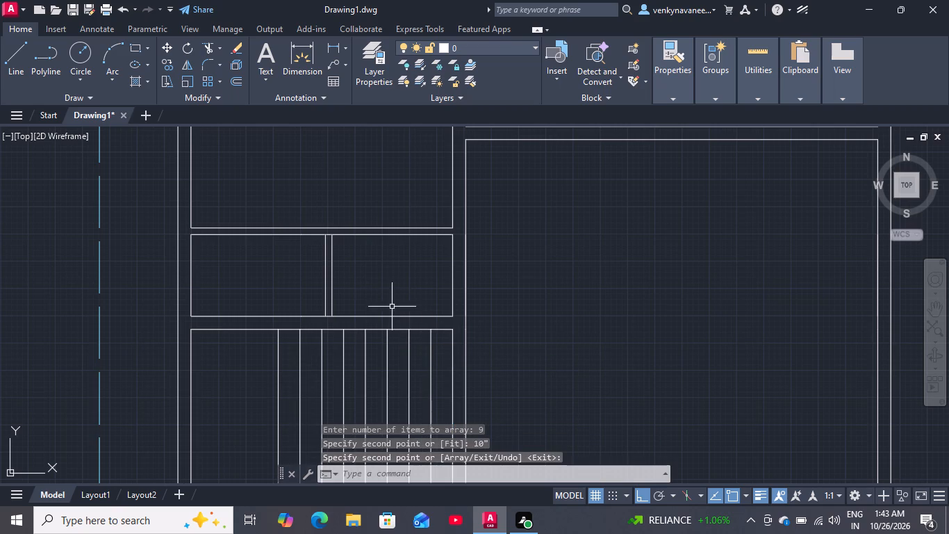
Trim the narrow room's south and north wall lines between the two partition lines to open both wall junctions.
type("tr")
key("Return")
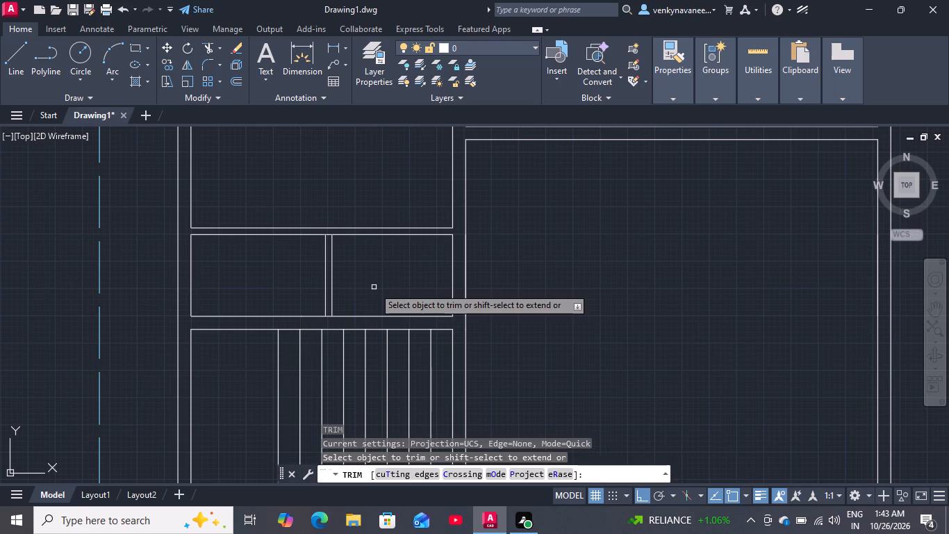
scroll(308, 319, "up", 3)
left_click_drag(380, 297, 380, 323)
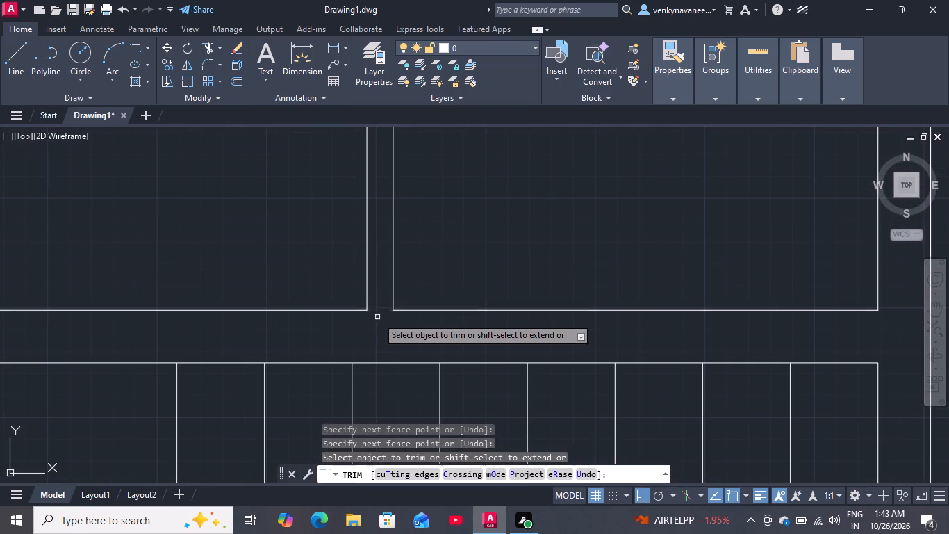
scroll(370, 310, "down", 4)
scroll(365, 258, "up", 3)
left_click_drag(379, 264, 378, 273)
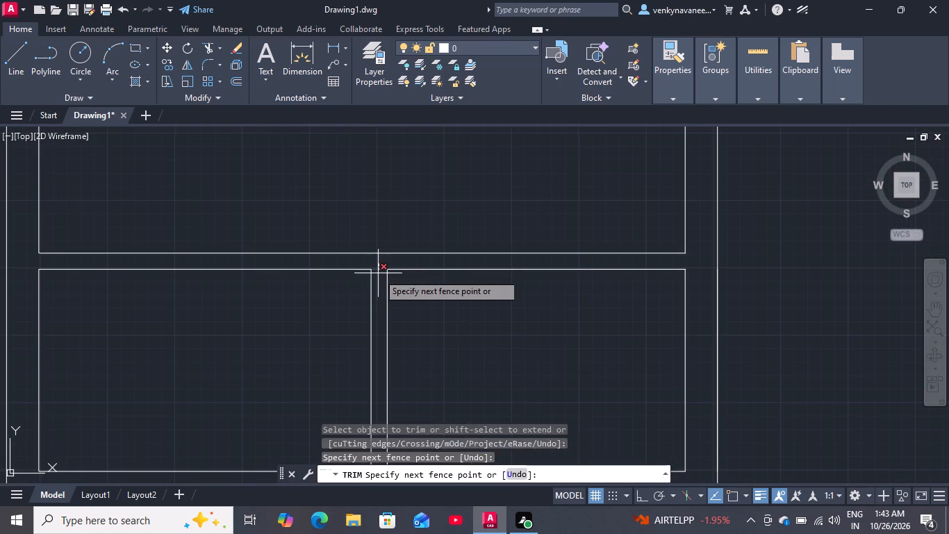
left_click(377, 277)
scroll(421, 284, "down", 3)
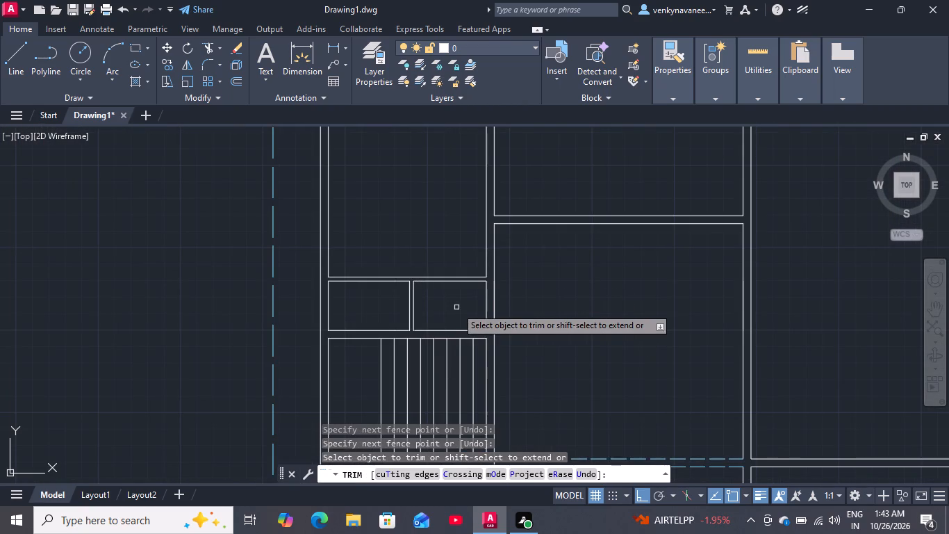
key("space")
Draw a horizontal line from the westernmost tread's midpoint across the stair to the outer line of the east wall.
scroll(441, 303, "down", 1)
scroll(468, 388, "up", 1)
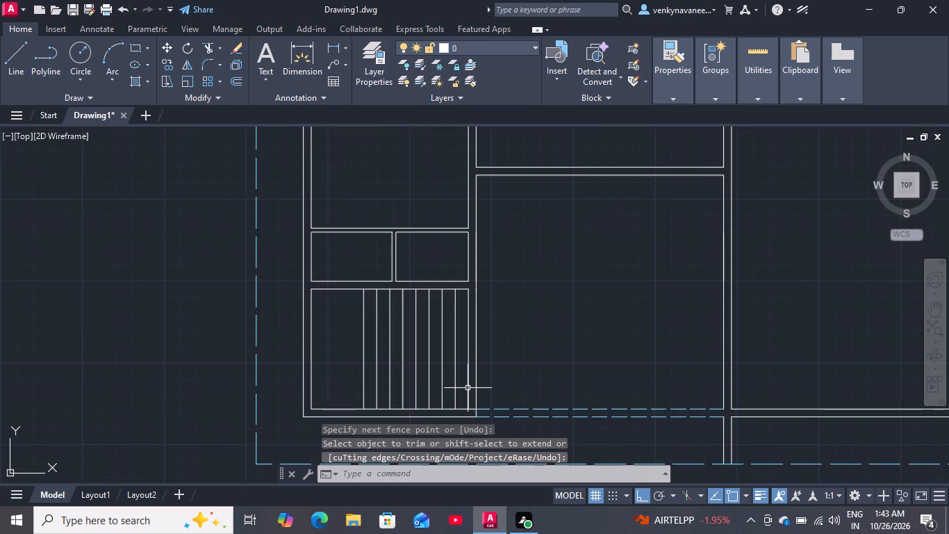
scroll(468, 388, "up", 1)
scroll(509, 354, "down", 1)
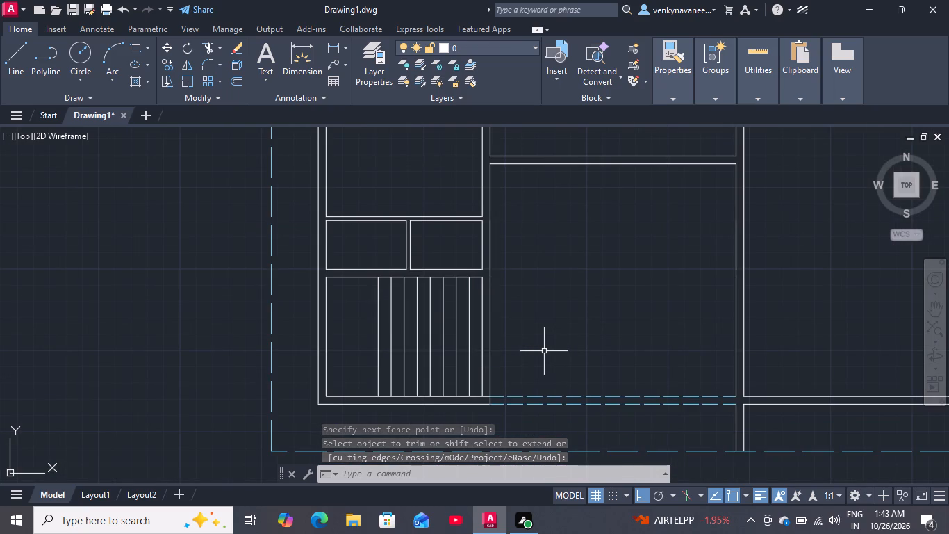
key("l")
key("Return")
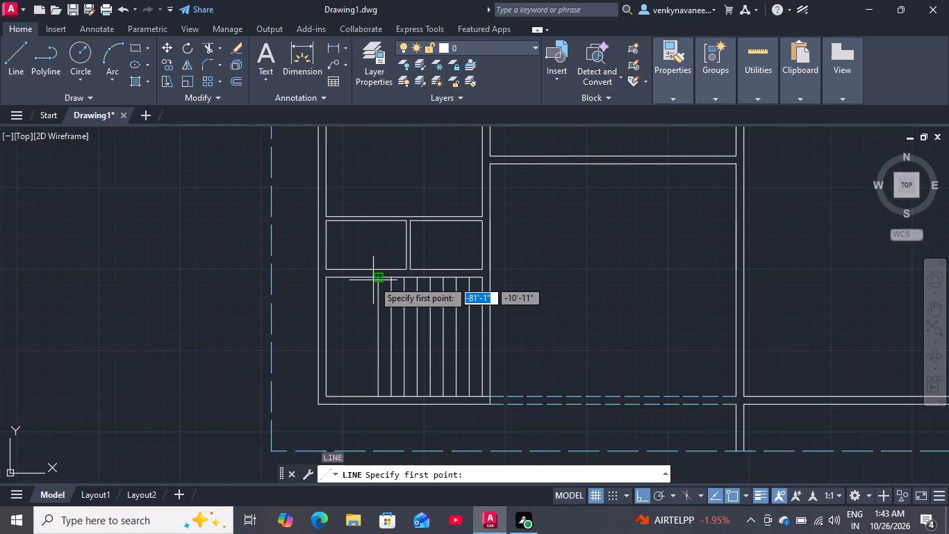
left_click(374, 339)
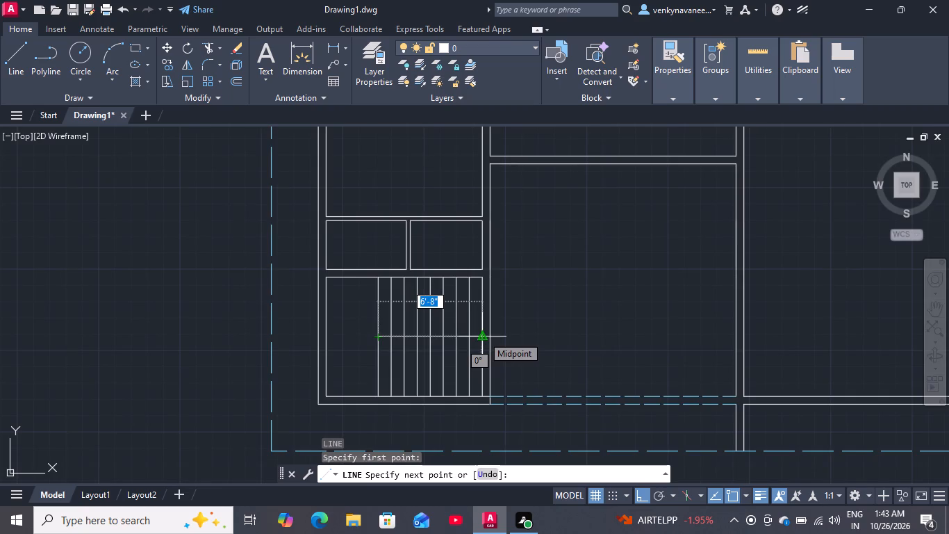
left_click(490, 337)
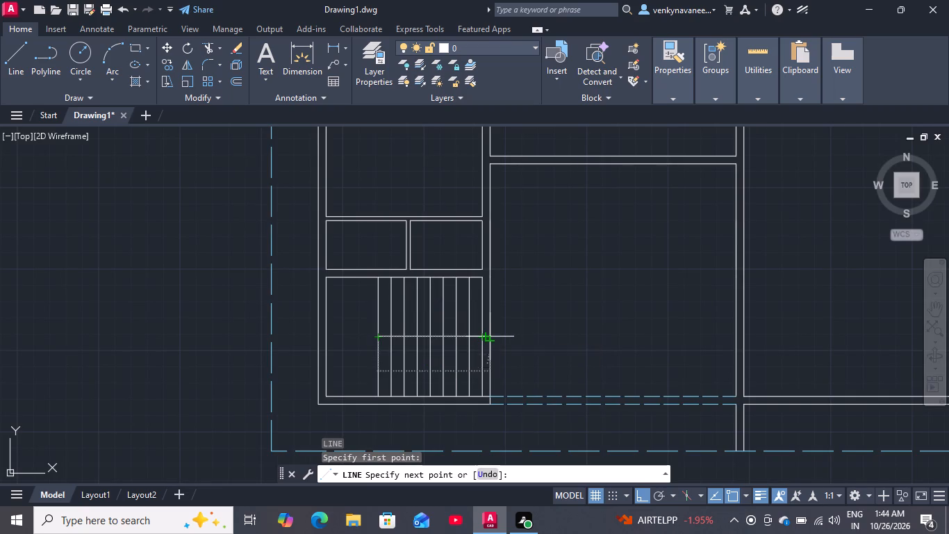
key("space")
Draw a line along the centre of the staircase's south flight from the room's east wall line to the middle of the west landing.
scroll(490, 334, "up", 1)
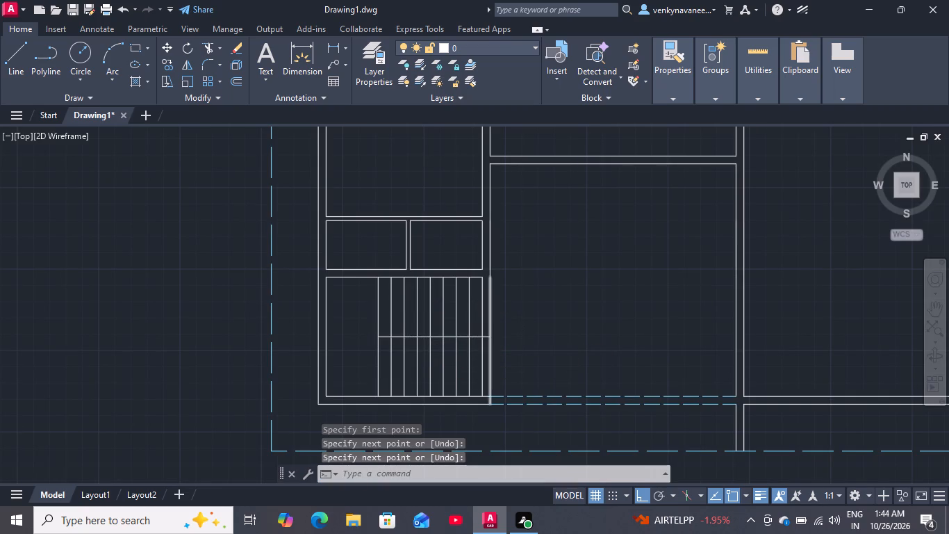
scroll(490, 334, "down", 1)
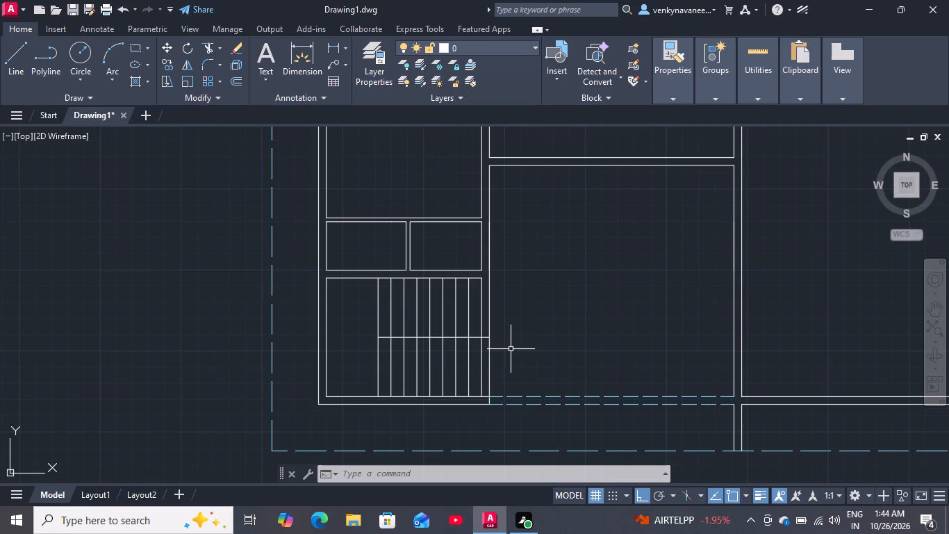
key("l")
key("Return")
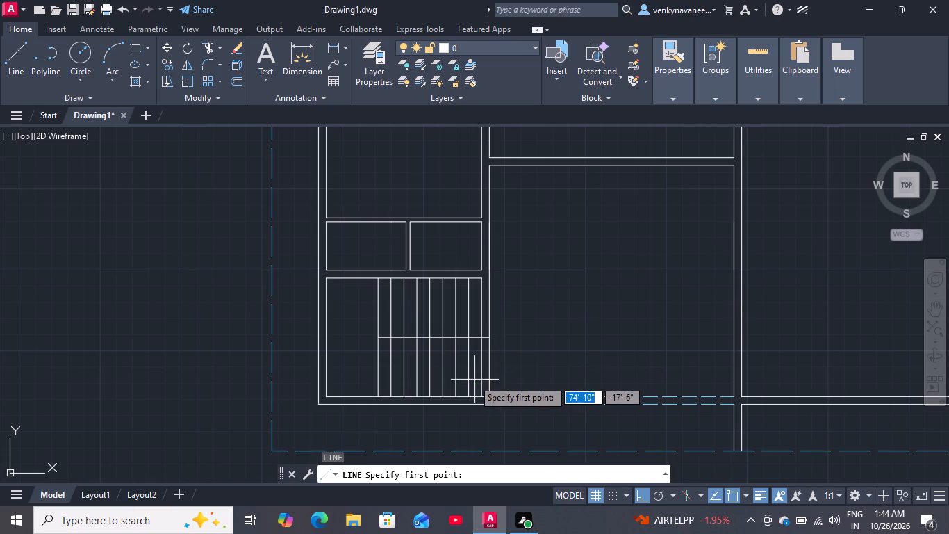
scroll(474, 375, "up", 1)
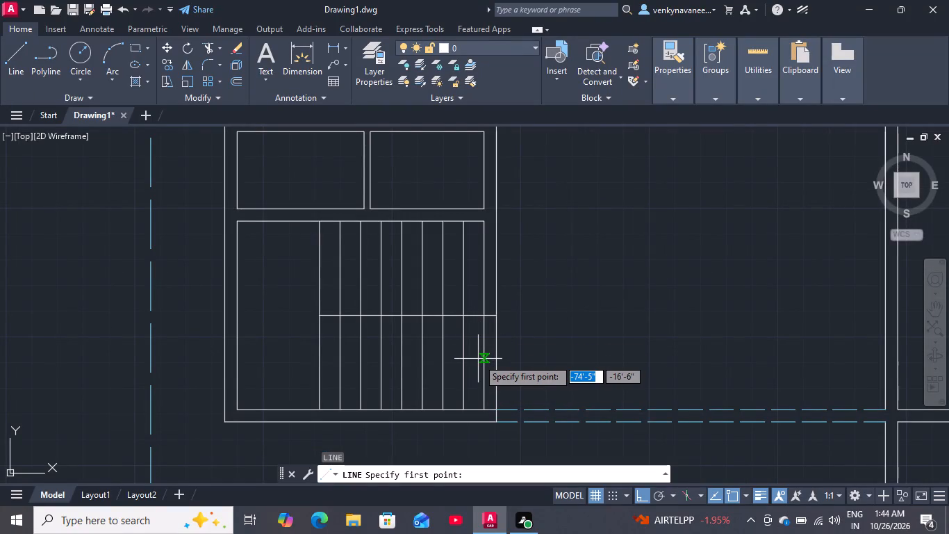
key("m")
type("2p")
key("Return")
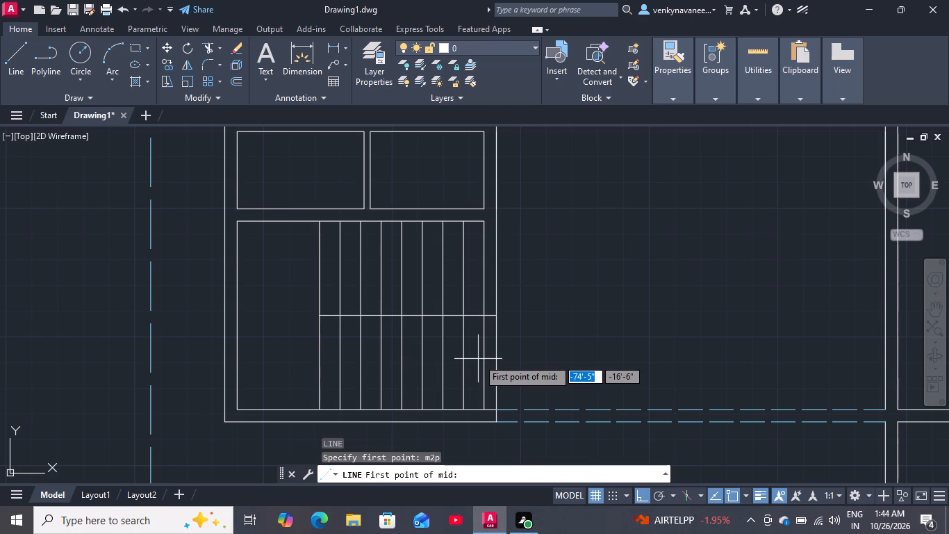
left_click(486, 318)
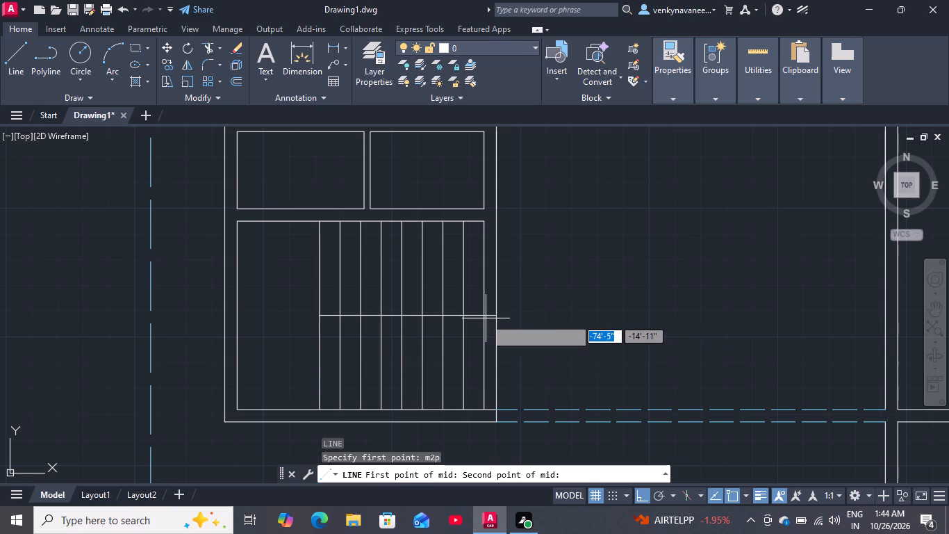
left_click(479, 408)
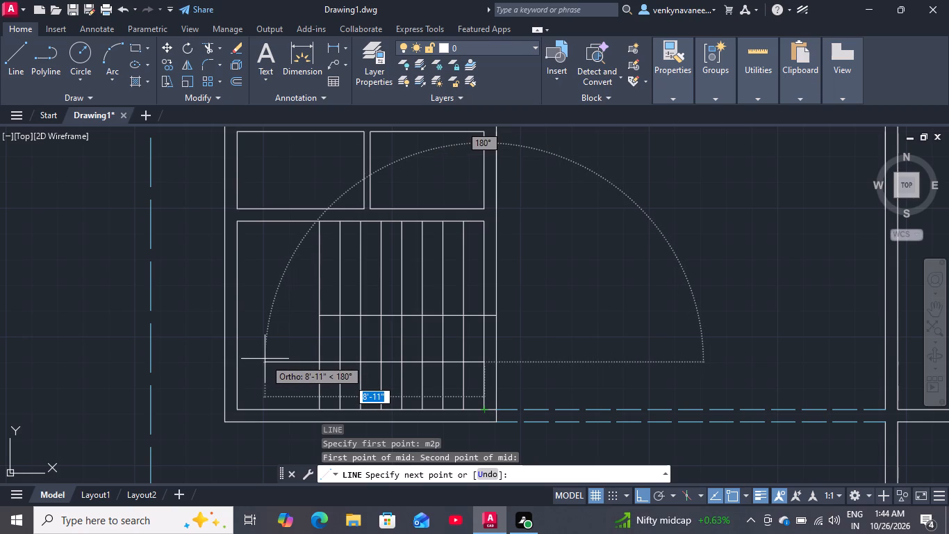
type("m2p")
key("Return")
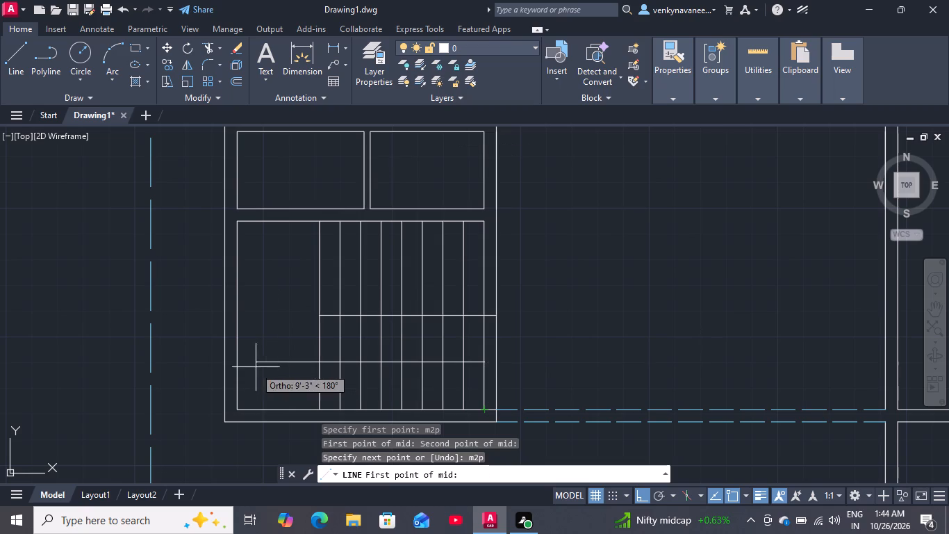
left_click(239, 364)
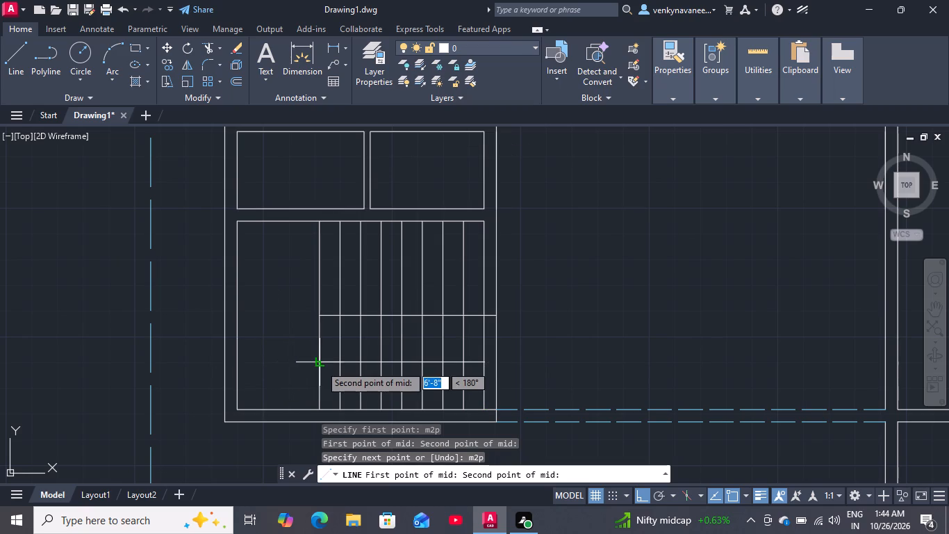
left_click(320, 364)
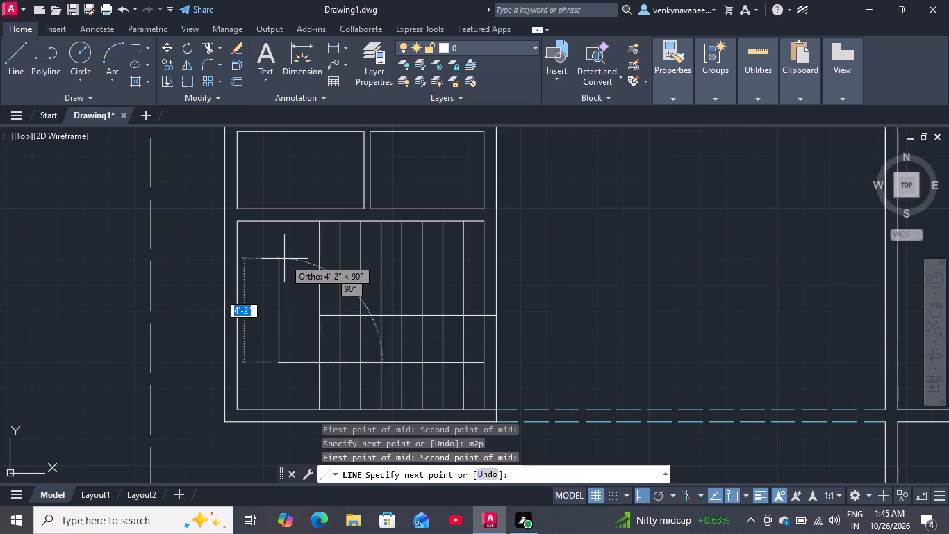
Continue the line north across the landing to the north flight's centre, and east about 4'-2" to the fourth tread from the west.
type("m2p")
key("Return")
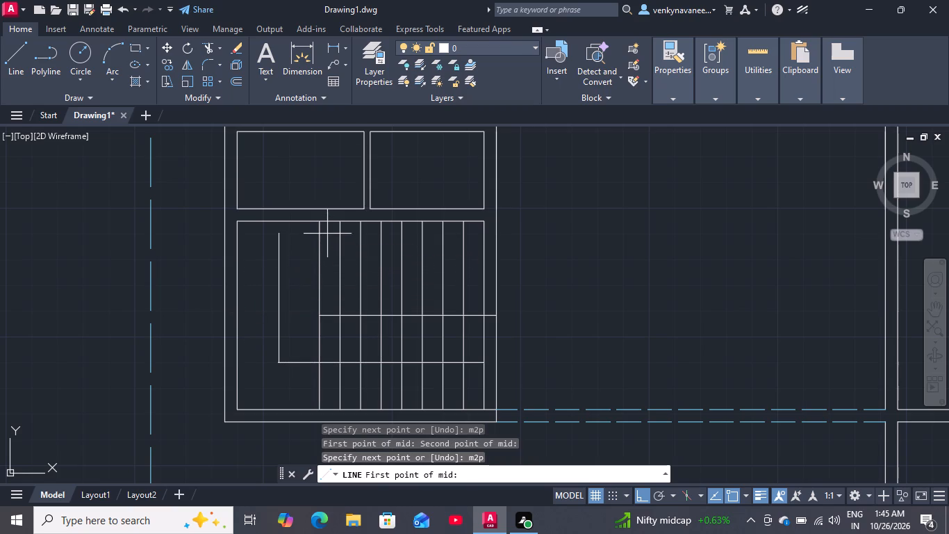
left_click(274, 222)
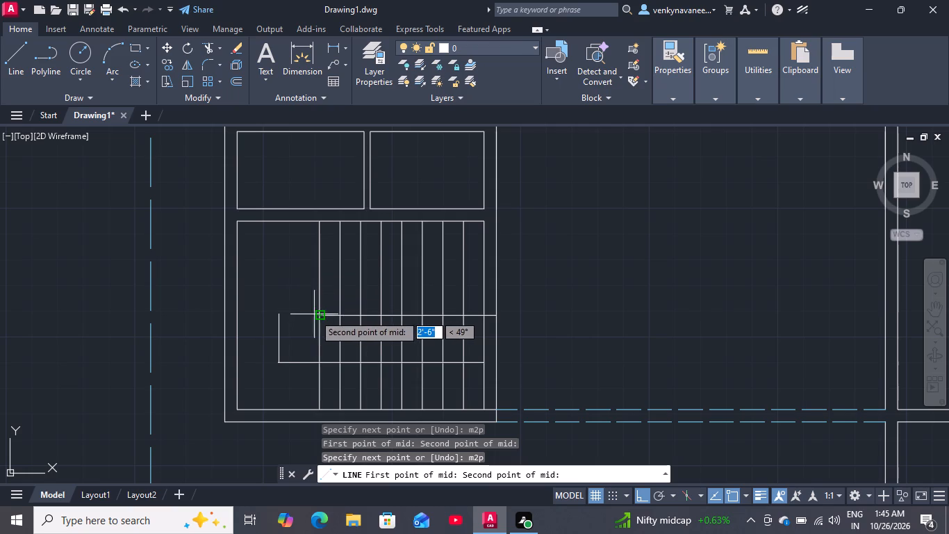
left_click(278, 316)
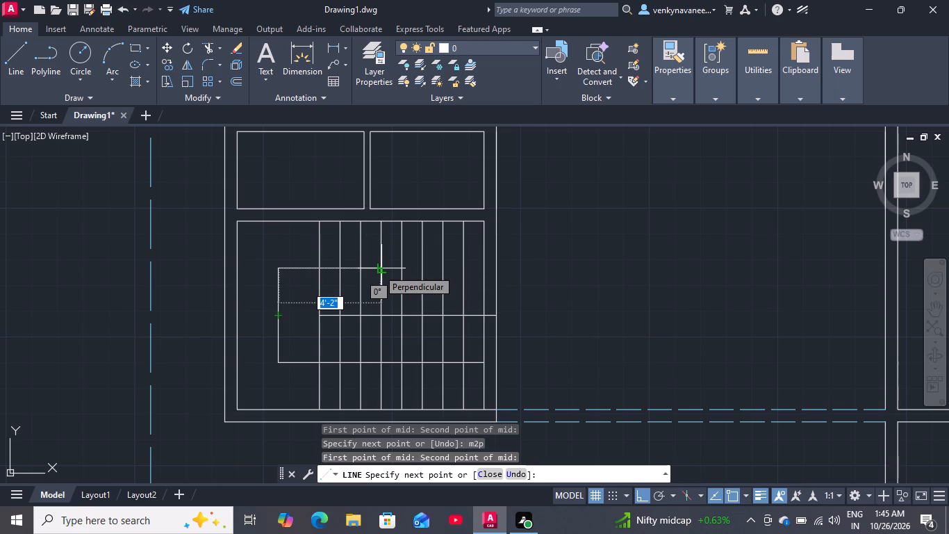
left_click(378, 269)
key("space")
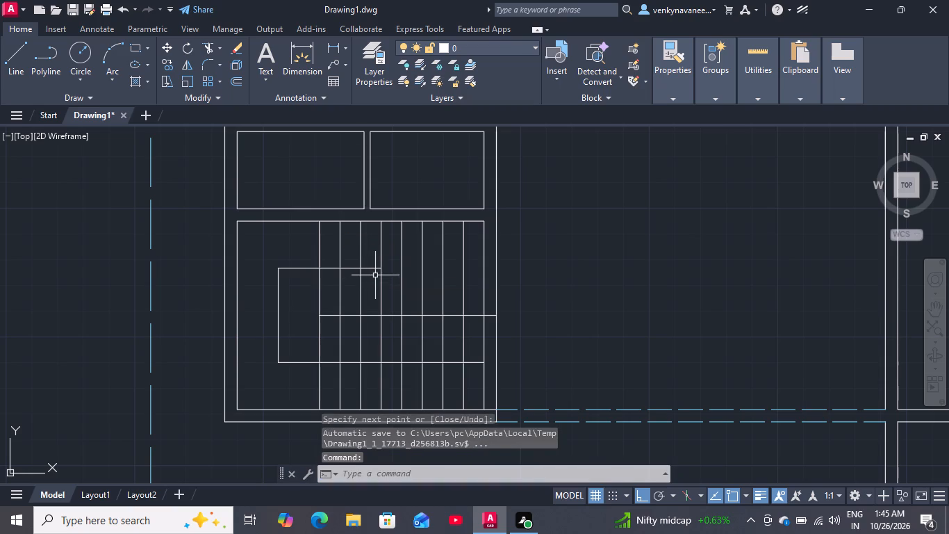
Draw a short diagonal line from the stair path's east end southwest to the adjacent tread as half an arrowhead.
key("space")
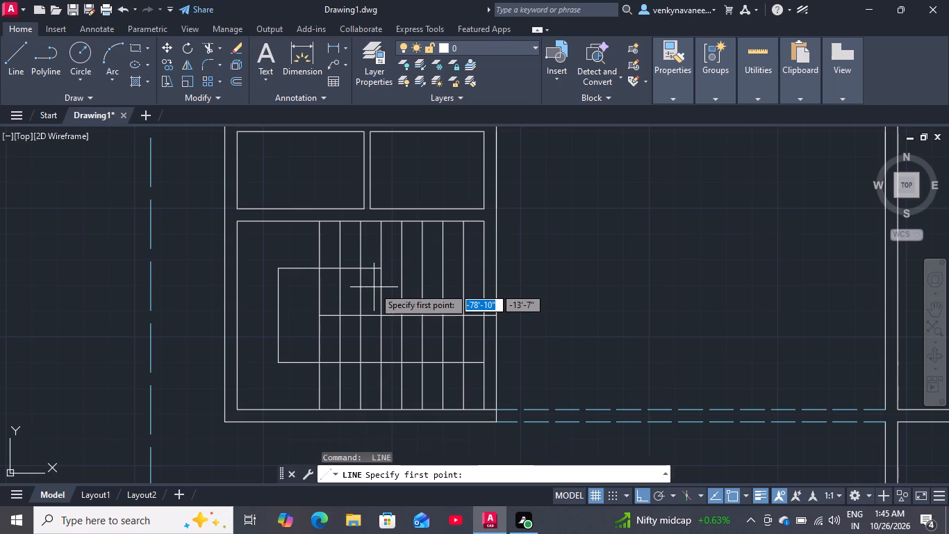
left_click(377, 275)
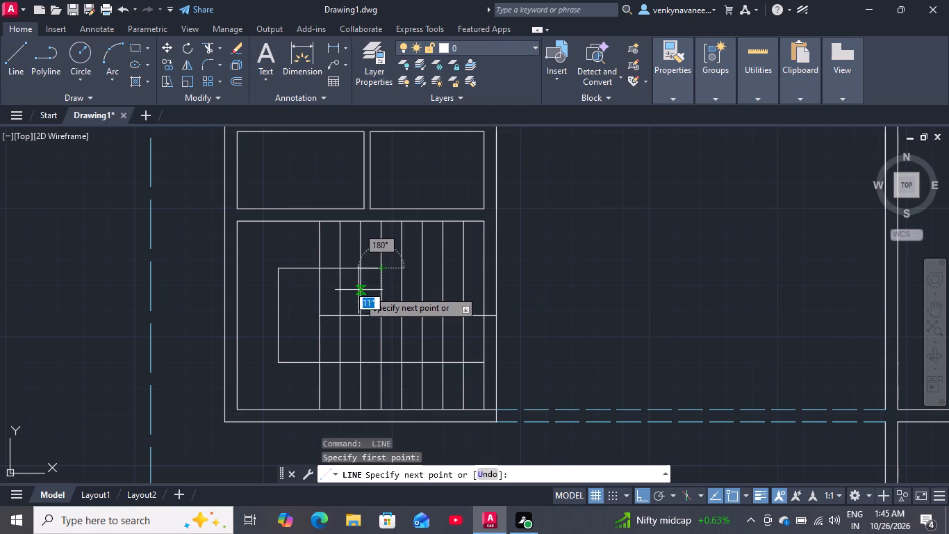
left_click(361, 293)
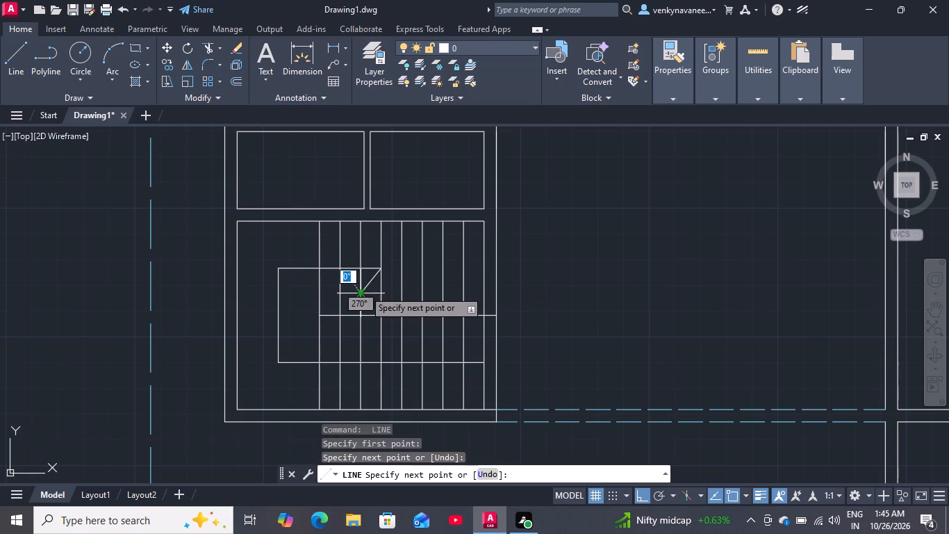
key("space")
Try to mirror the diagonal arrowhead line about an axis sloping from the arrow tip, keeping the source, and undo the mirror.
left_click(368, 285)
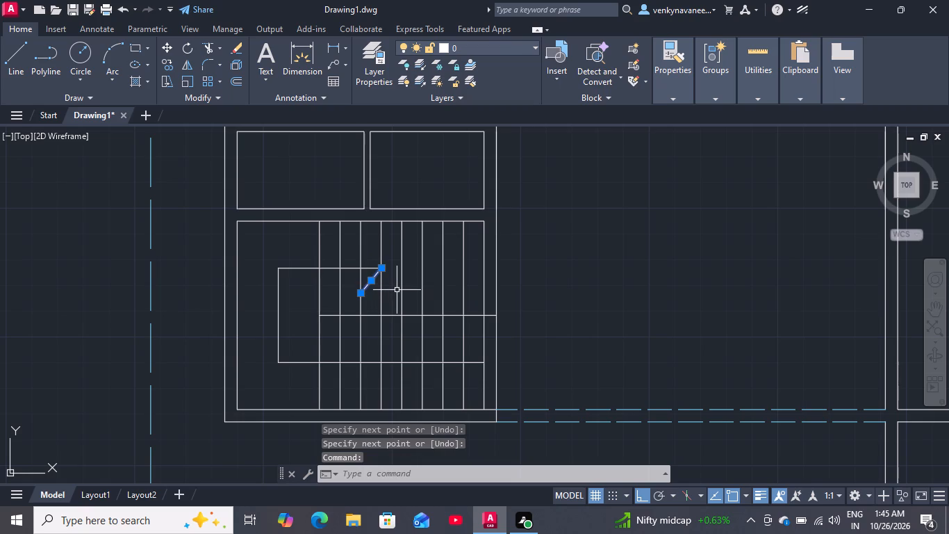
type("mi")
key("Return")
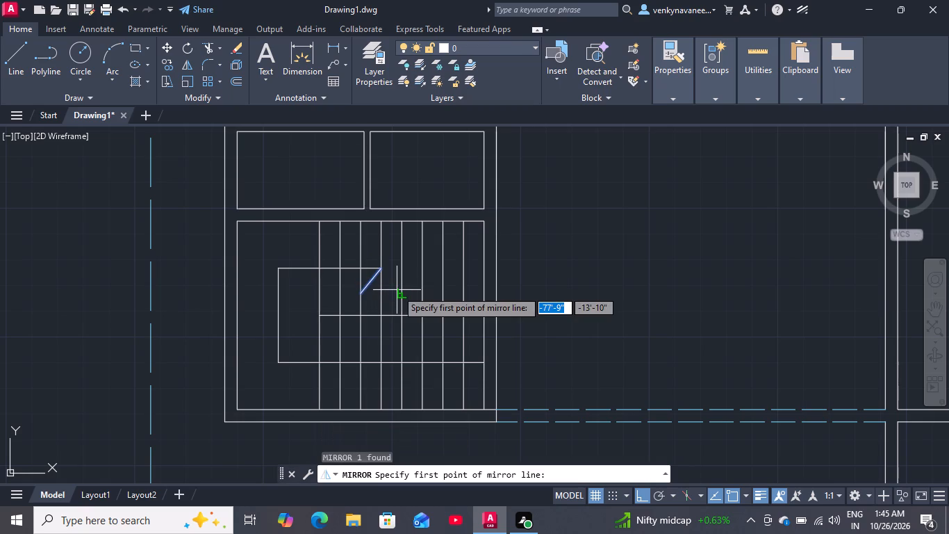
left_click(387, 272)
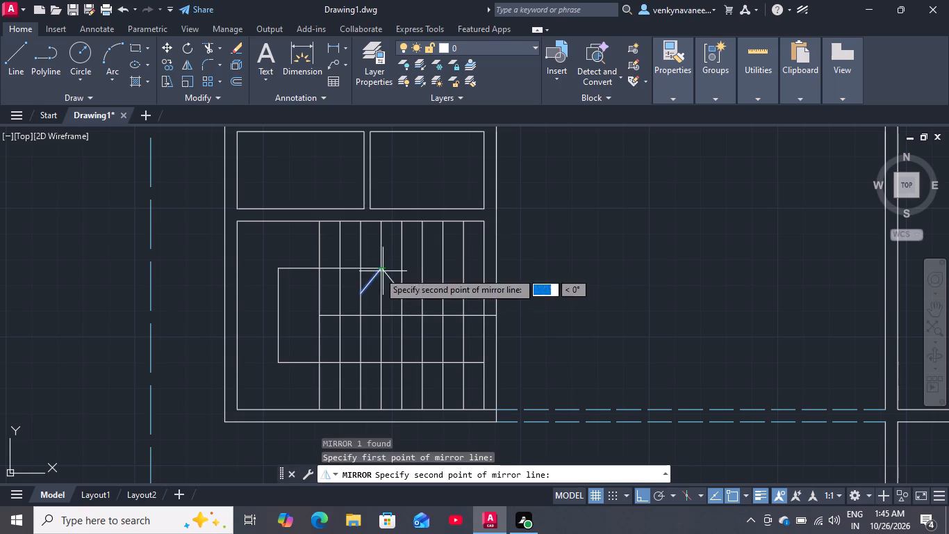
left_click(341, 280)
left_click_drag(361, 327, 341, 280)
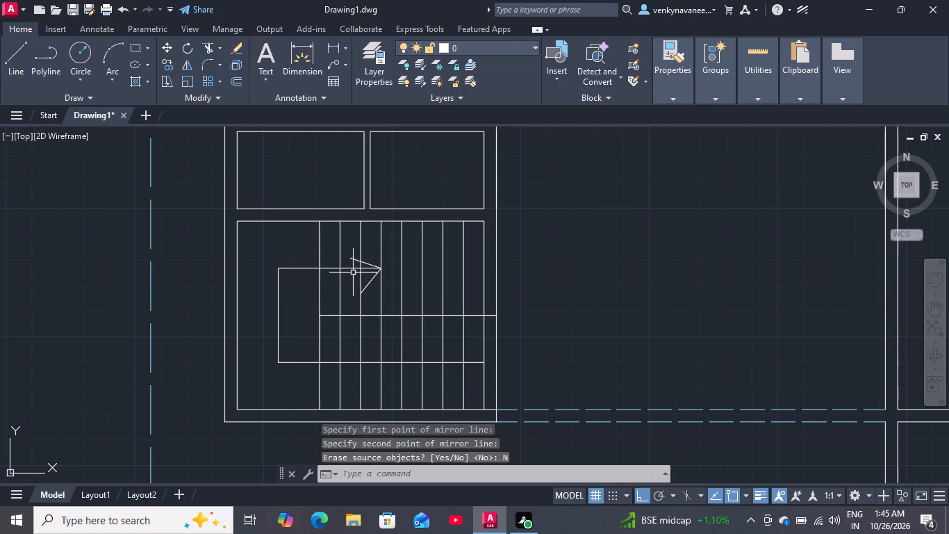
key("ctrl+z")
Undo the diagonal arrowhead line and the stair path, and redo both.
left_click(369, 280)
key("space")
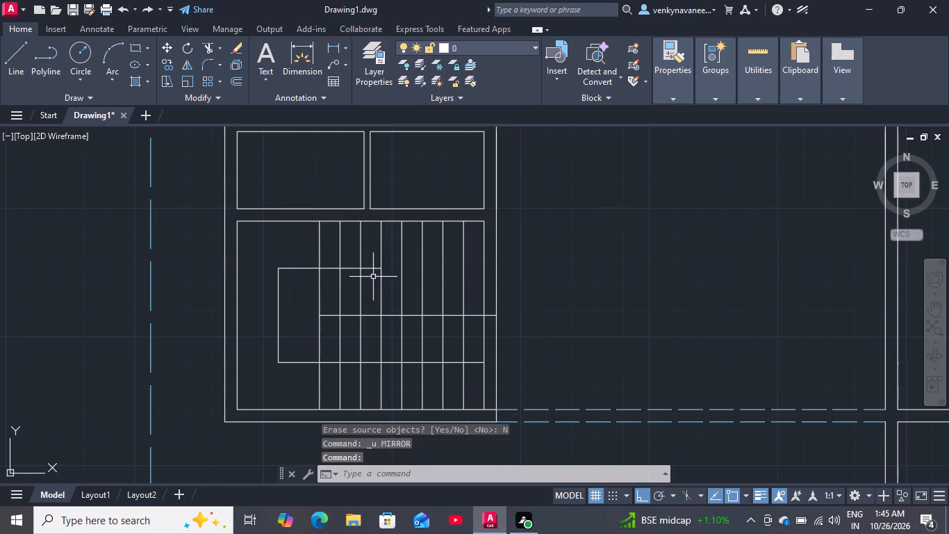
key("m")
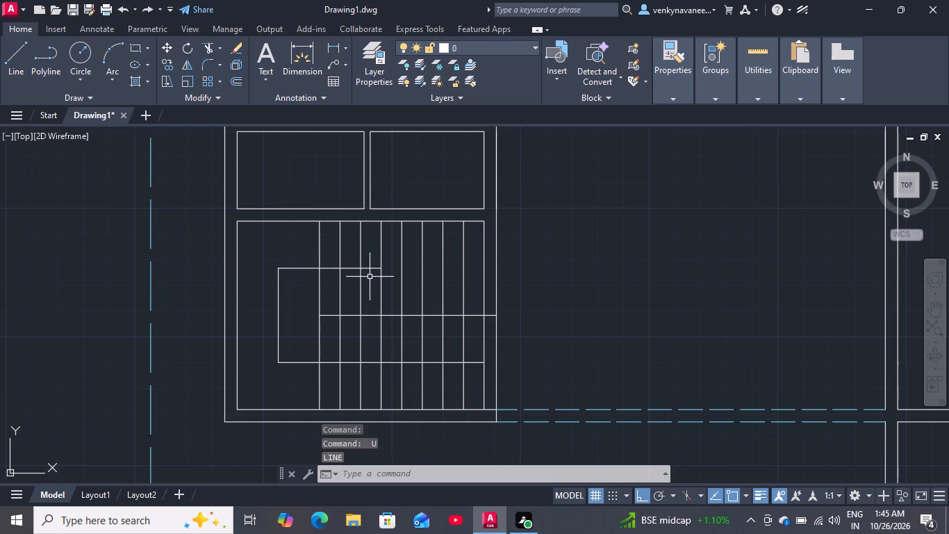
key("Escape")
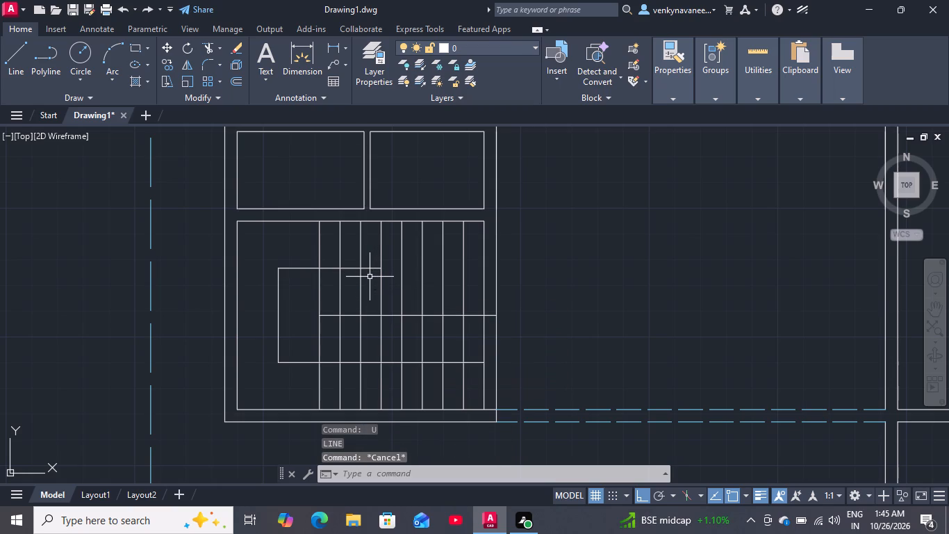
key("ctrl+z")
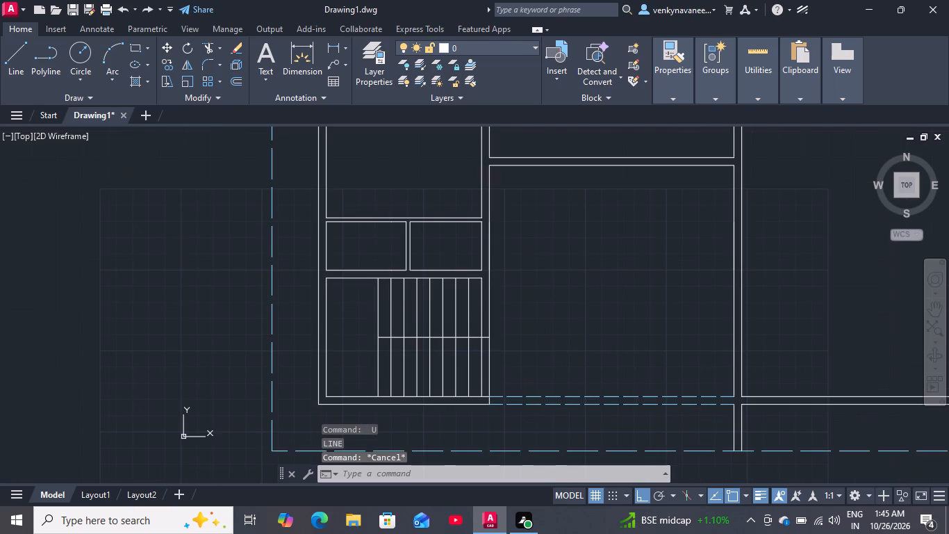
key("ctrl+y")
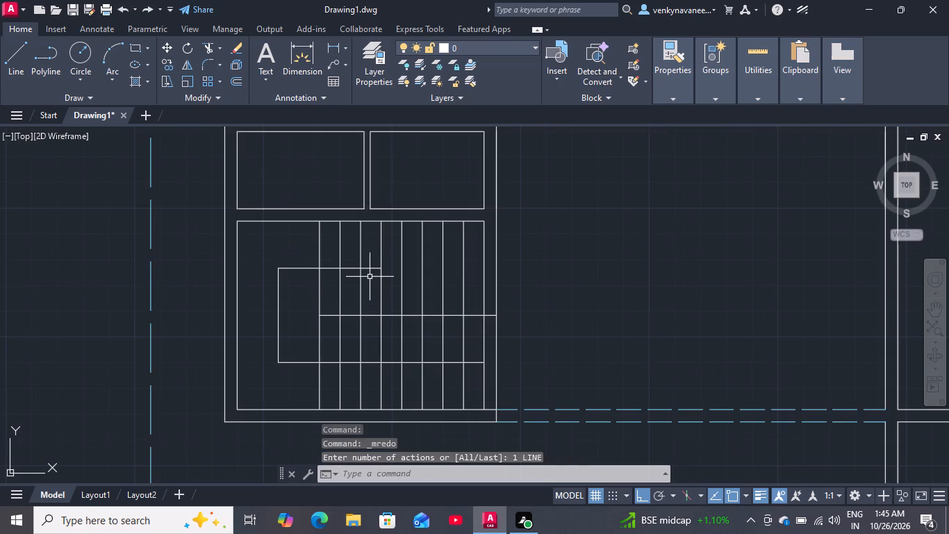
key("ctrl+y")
Mirror the diagonal arrowhead line about the stair path's north horizontal segment, keeping the source line, to complete the direction arrow.
left_click(369, 286)
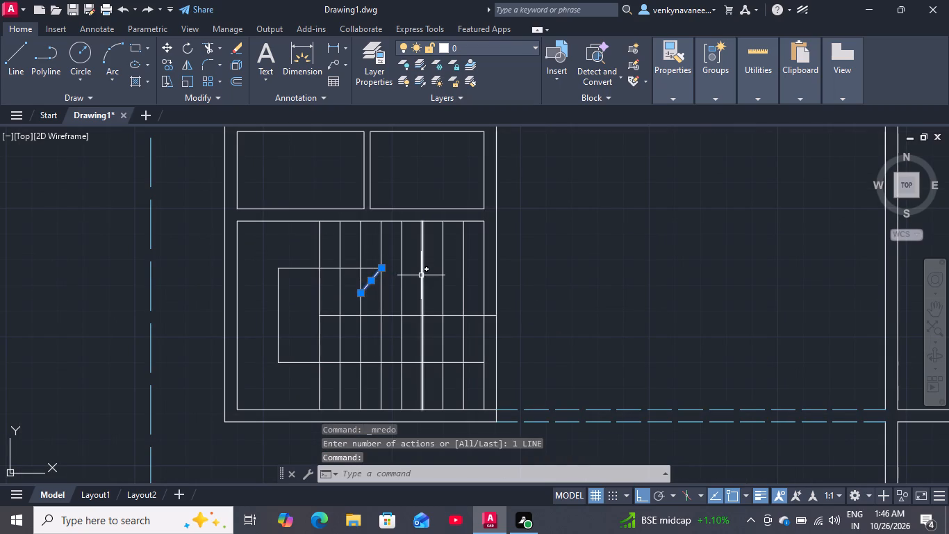
type("mi")
key("Return")
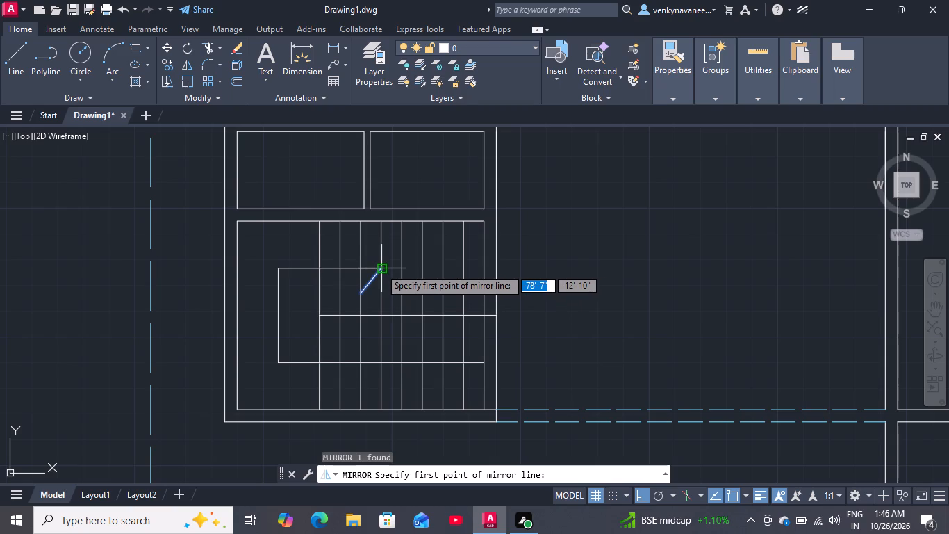
left_click(380, 268)
left_click(350, 269)
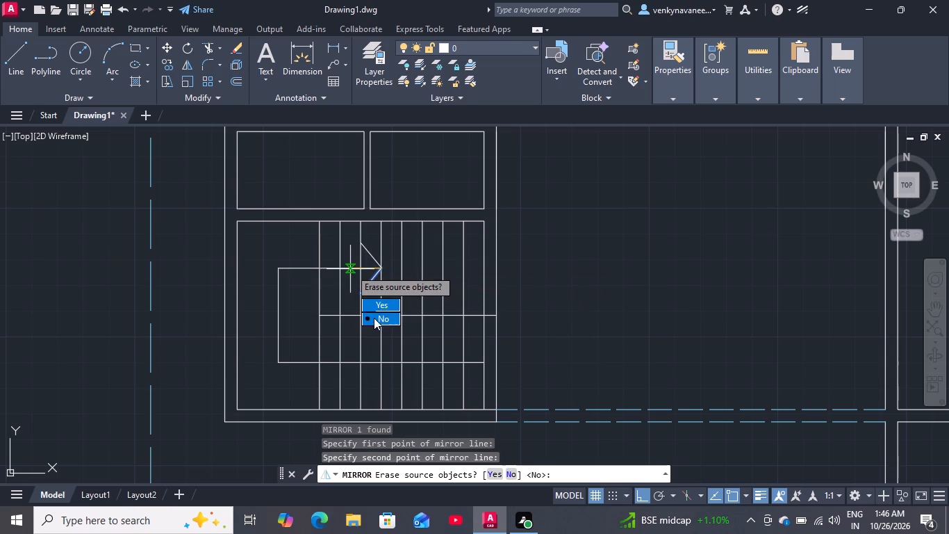
left_click_drag(372, 321, 350, 269)
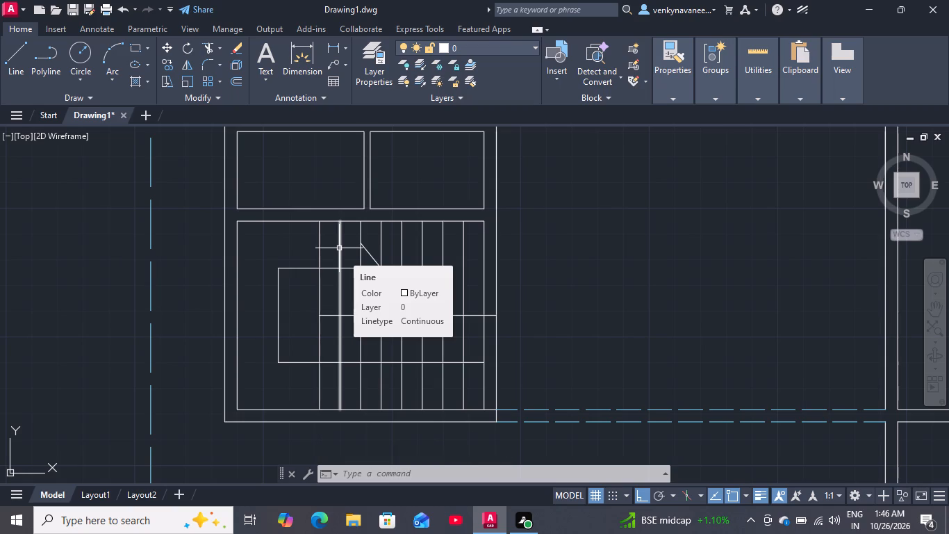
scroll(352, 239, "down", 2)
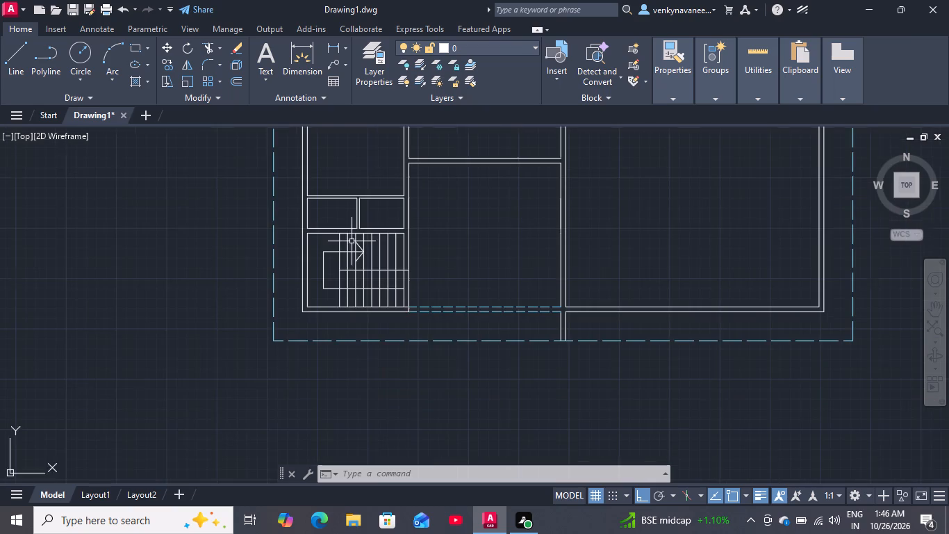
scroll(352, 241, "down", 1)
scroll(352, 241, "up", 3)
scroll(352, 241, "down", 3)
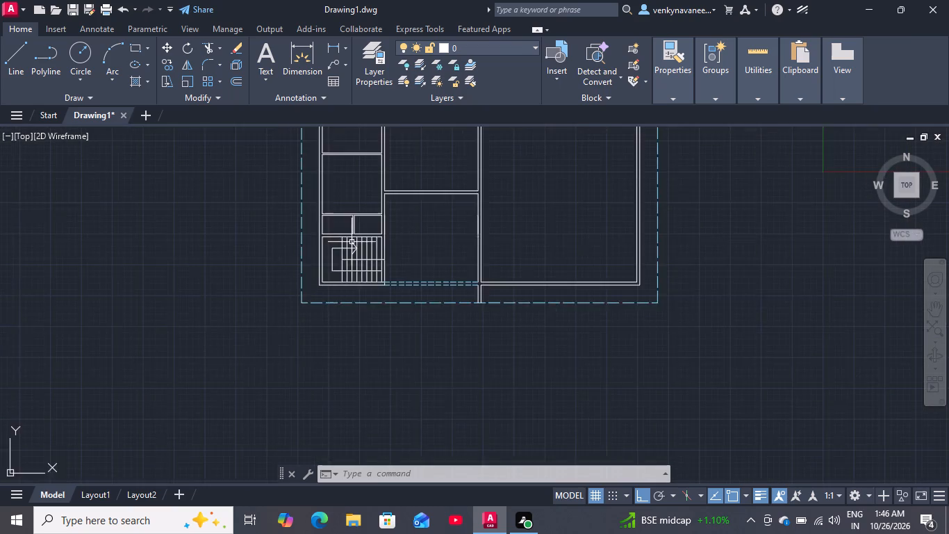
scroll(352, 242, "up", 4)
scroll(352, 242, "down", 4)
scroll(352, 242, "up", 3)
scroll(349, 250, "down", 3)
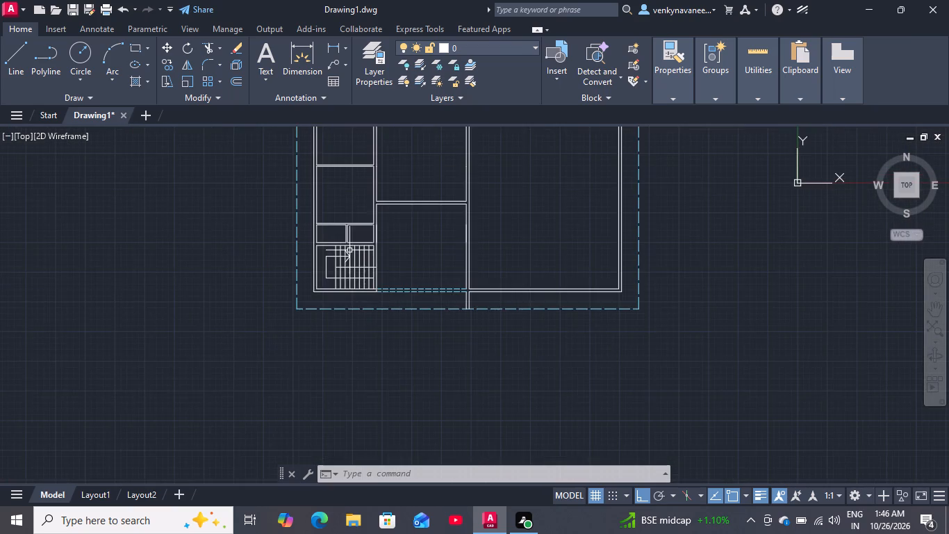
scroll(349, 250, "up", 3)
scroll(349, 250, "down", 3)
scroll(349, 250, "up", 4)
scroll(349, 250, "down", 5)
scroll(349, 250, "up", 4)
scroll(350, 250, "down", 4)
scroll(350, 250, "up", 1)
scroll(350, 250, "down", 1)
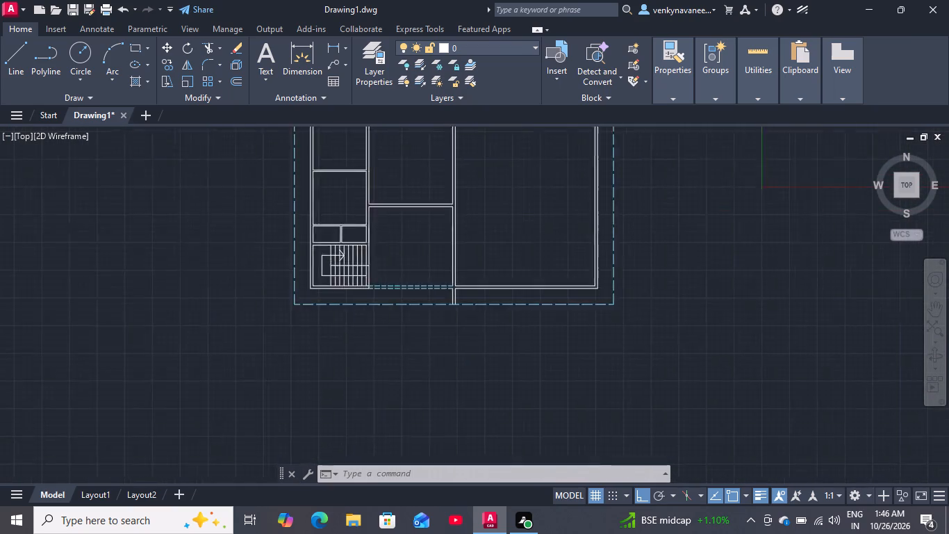
Set the color of all wall, staircase and opening lines inside the dashed outer boundary to White, leaving out the boundary itself.
scroll(352, 247, "up", 1)
scroll(352, 247, "down", 3)
scroll(361, 193, "up", 4)
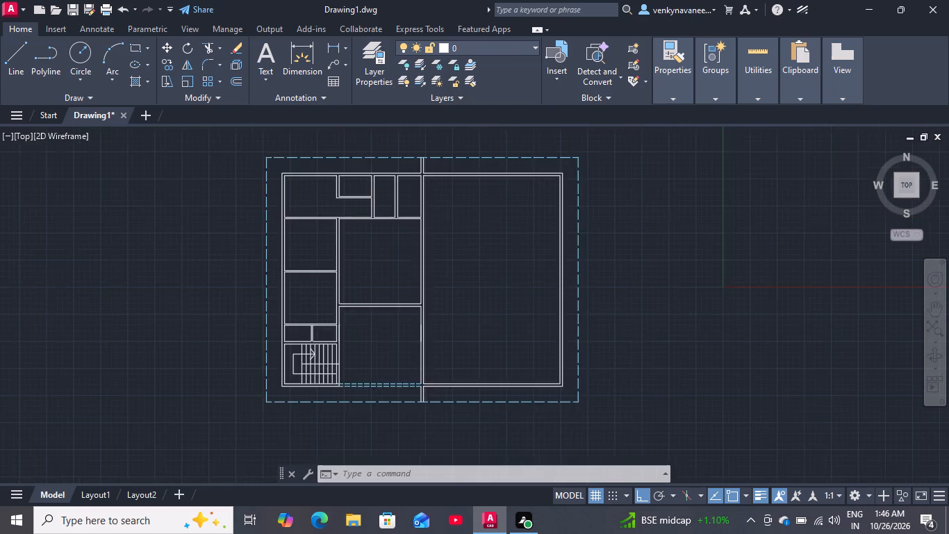
scroll(361, 207, "up", 1)
scroll(361, 214, "down", 3)
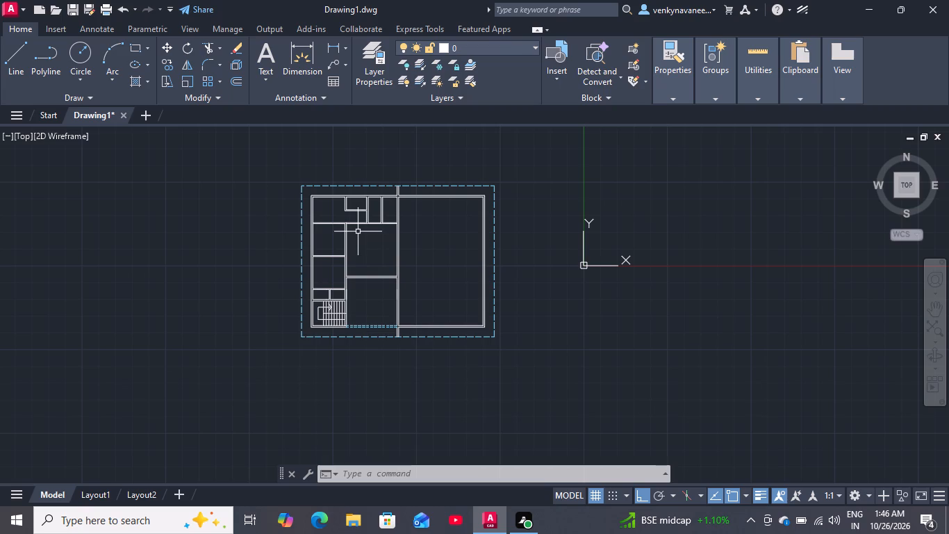
scroll(404, 188, "up", 1)
scroll(404, 188, "down", 1)
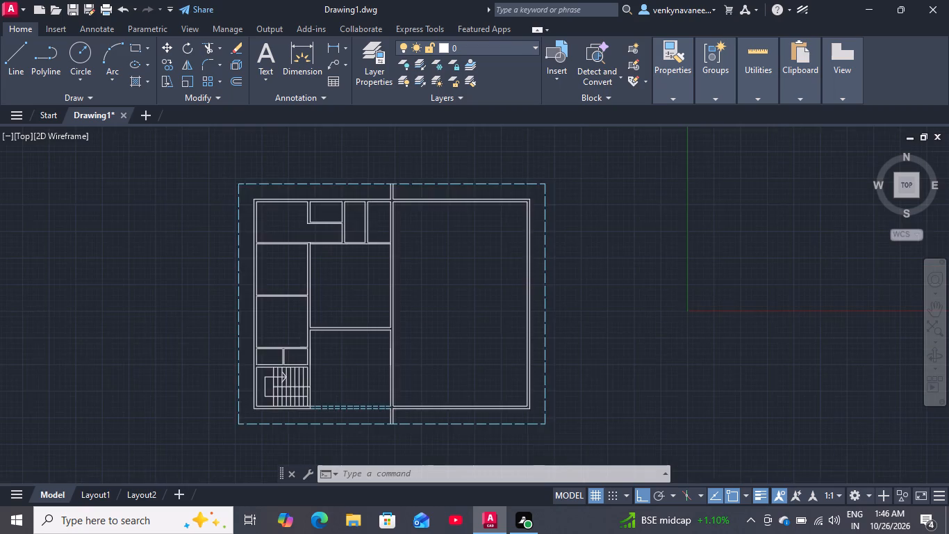
scroll(402, 188, "up", 1)
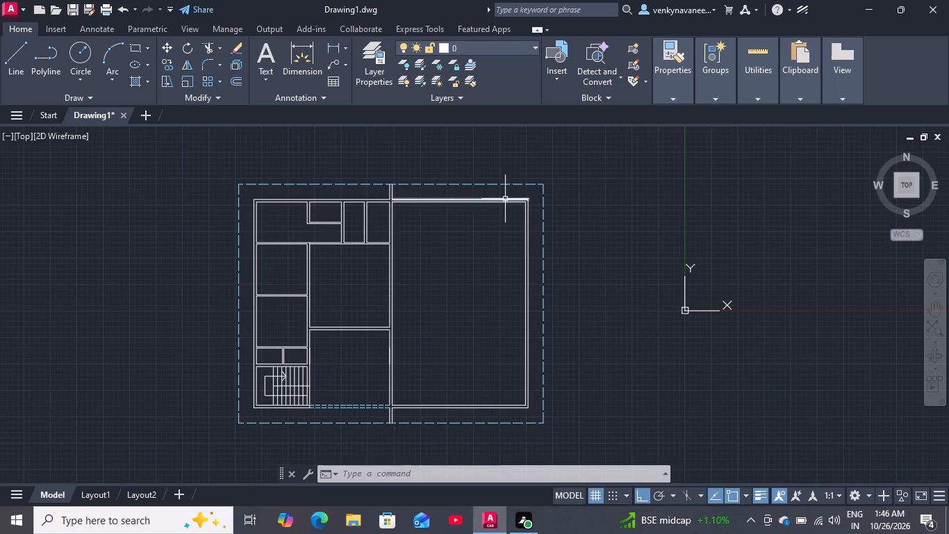
left_click(530, 195)
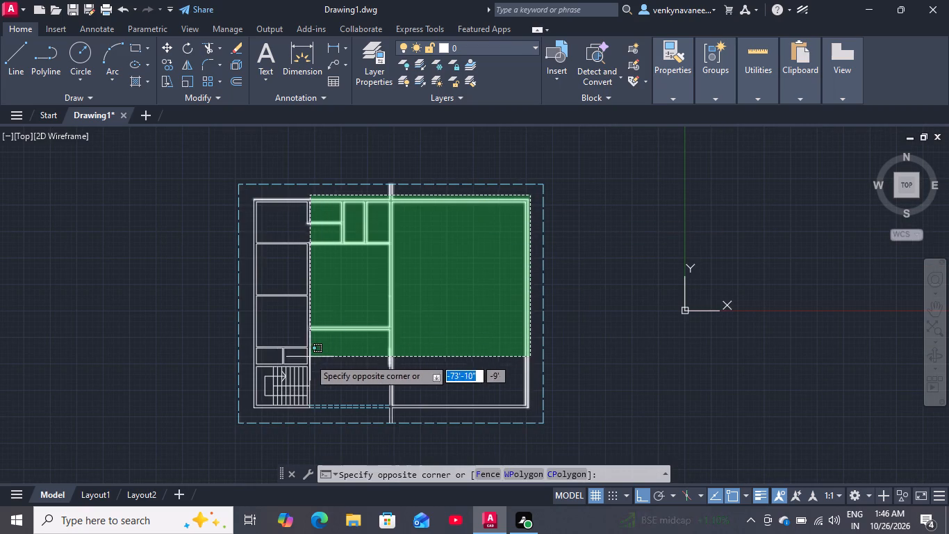
left_click(250, 418)
type("pr")
key("Return")
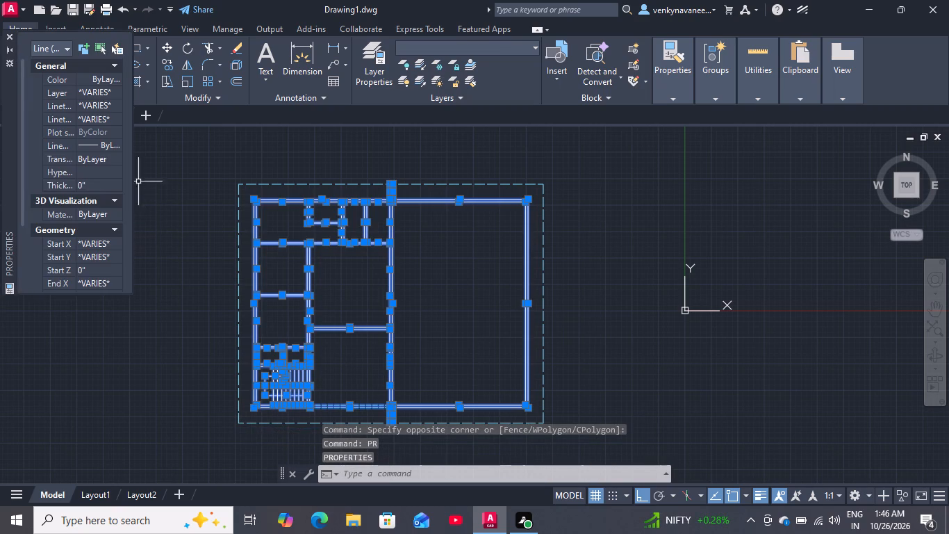
left_click(106, 81)
left_click(106, 81)
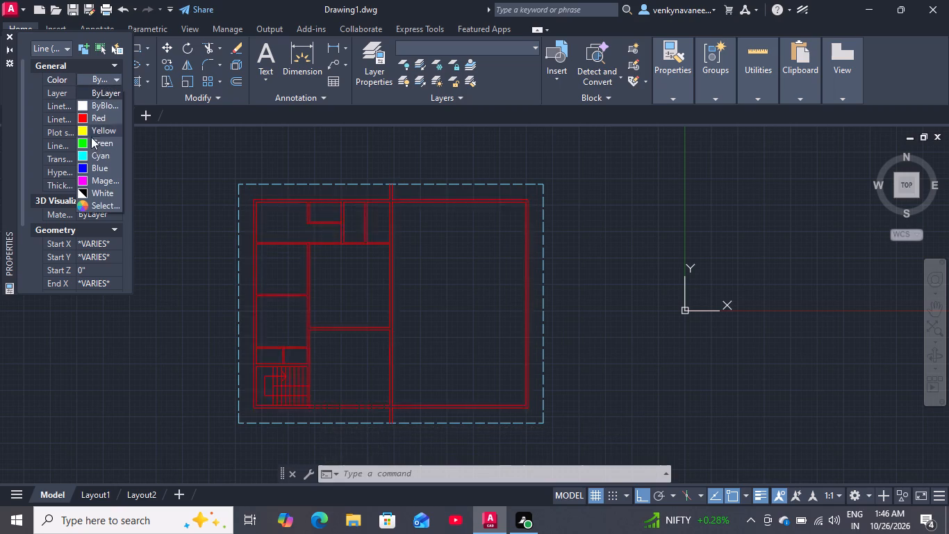
left_click(93, 194)
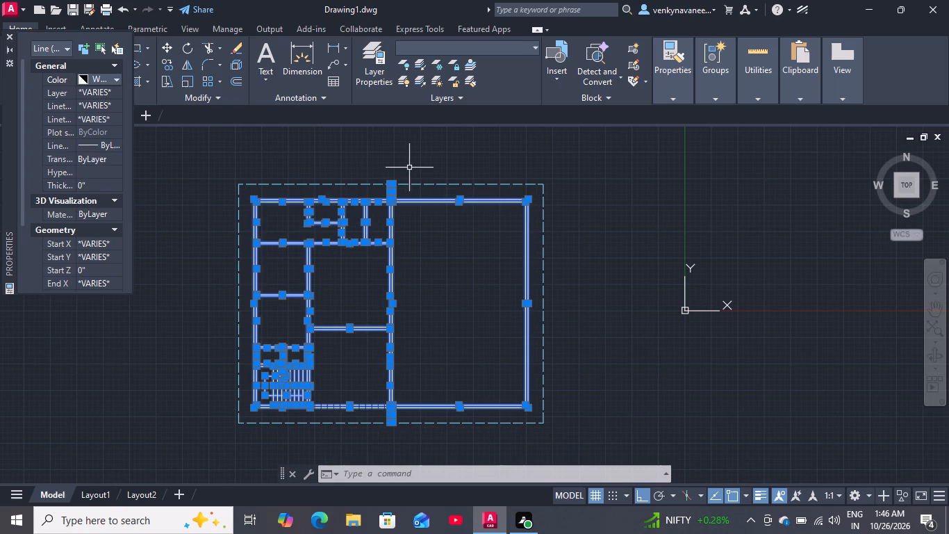
left_click(9, 35)
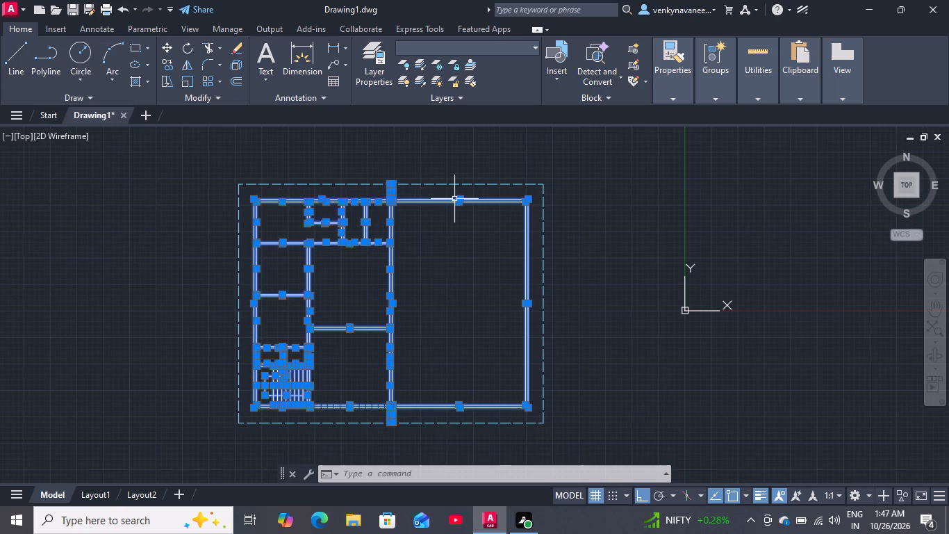
key("Escape")
Check the properties of the outer north wall line of the large east room.
left_click(427, 199)
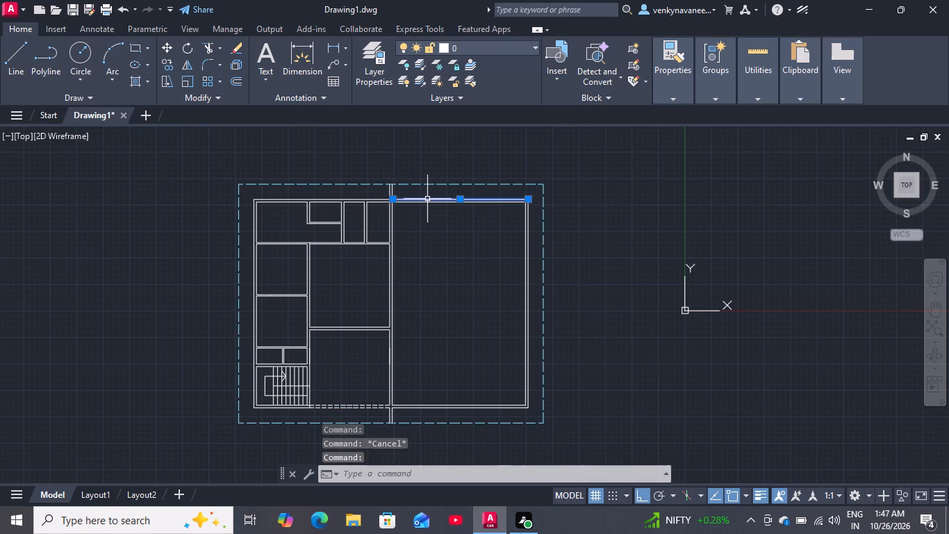
type("pr")
key("Return")
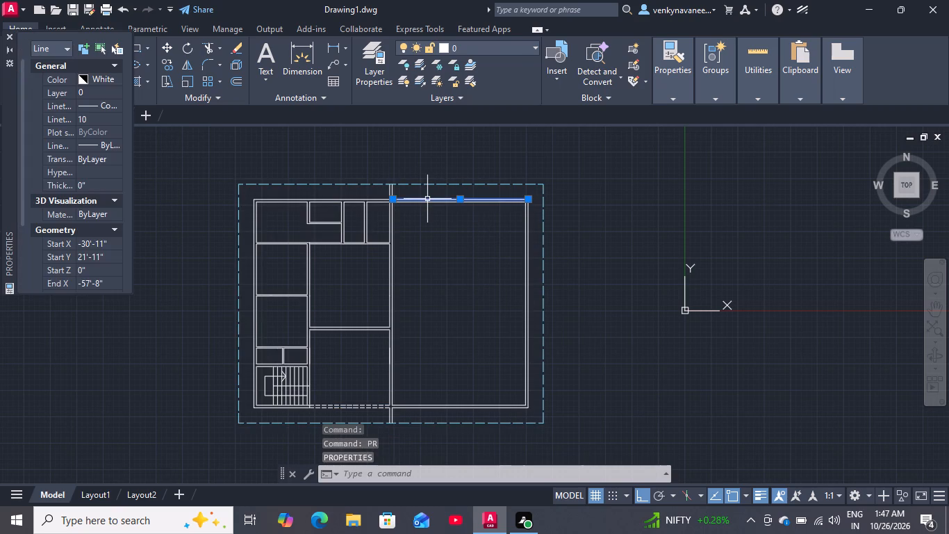
left_click(8, 35)
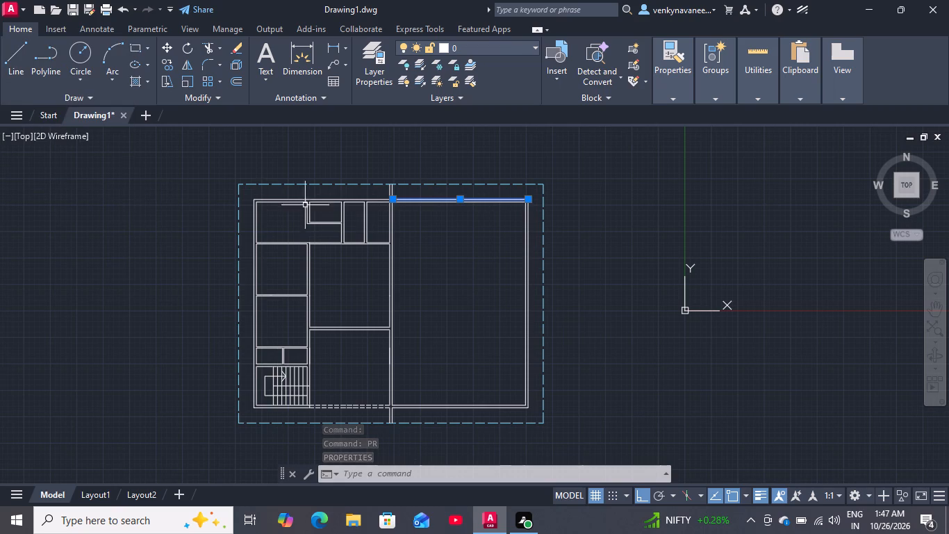
key("Escape")
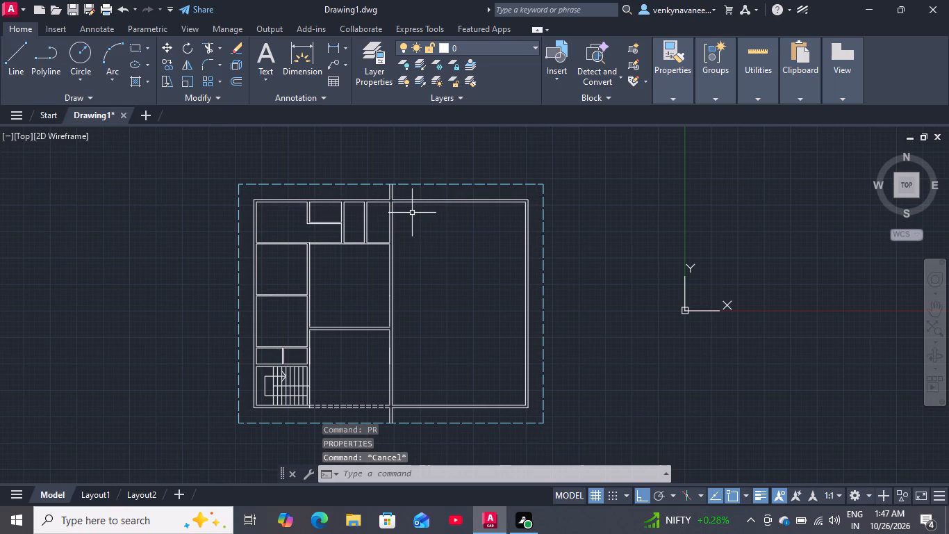
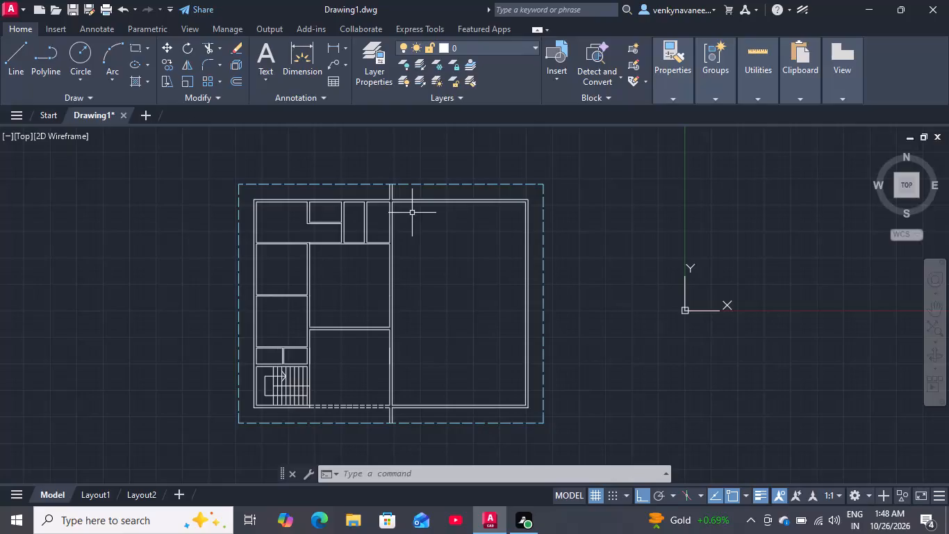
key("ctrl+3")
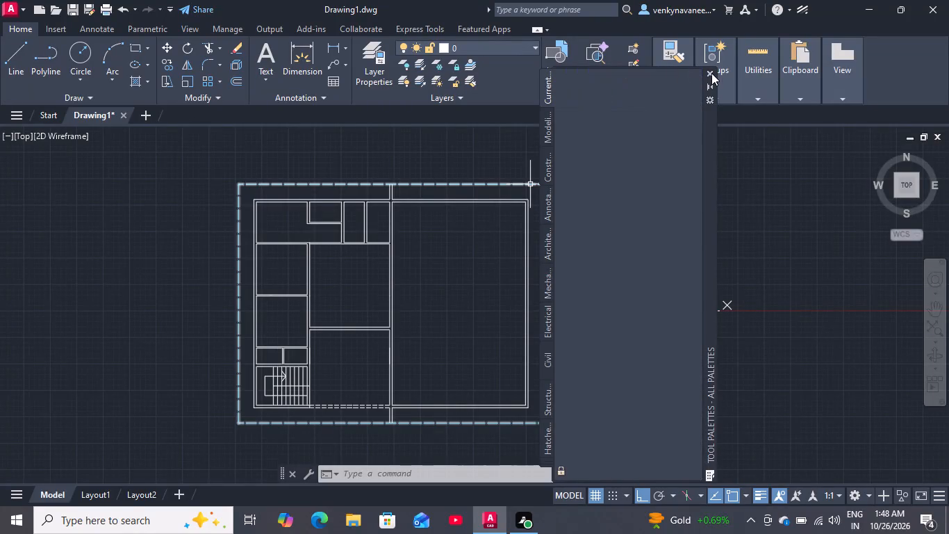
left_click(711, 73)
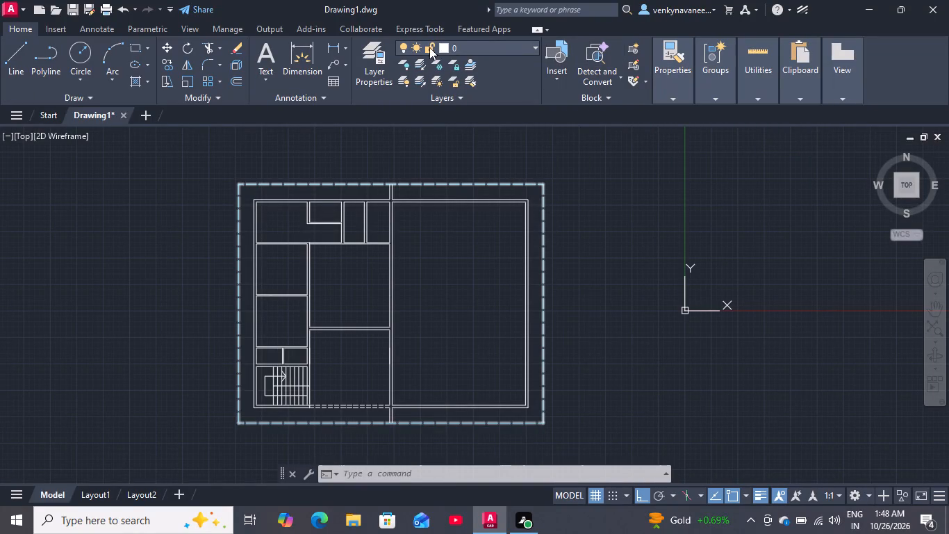
Lock the layers 0 and Construction Line.
left_click(429, 47)
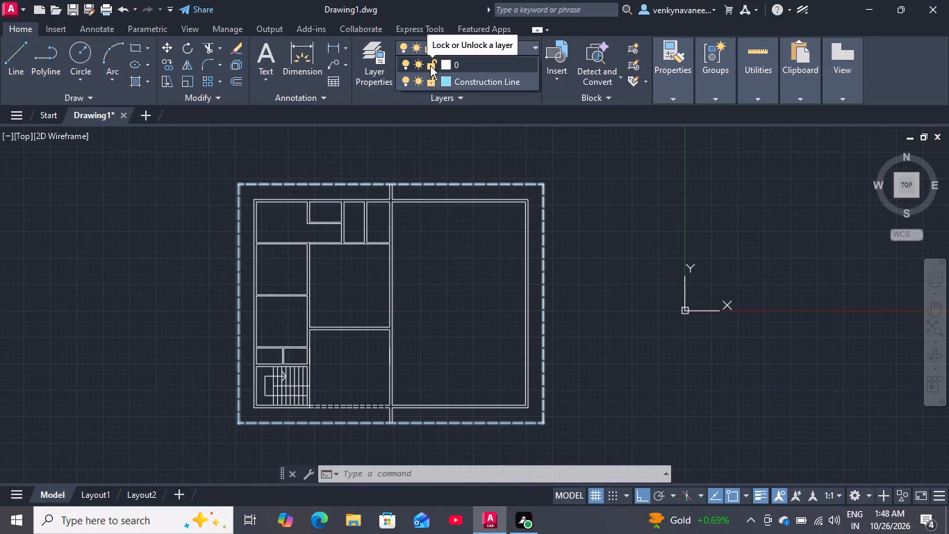
left_click(430, 65)
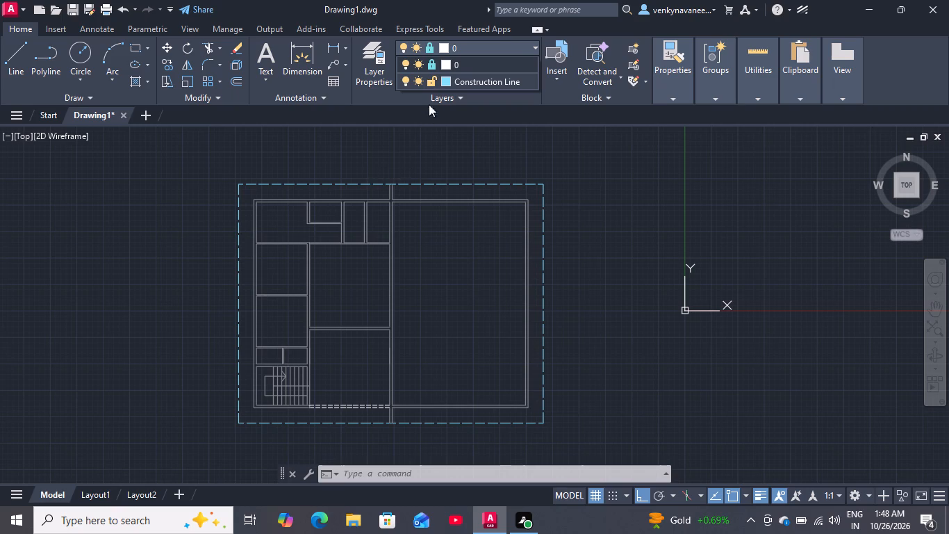
left_click(431, 80)
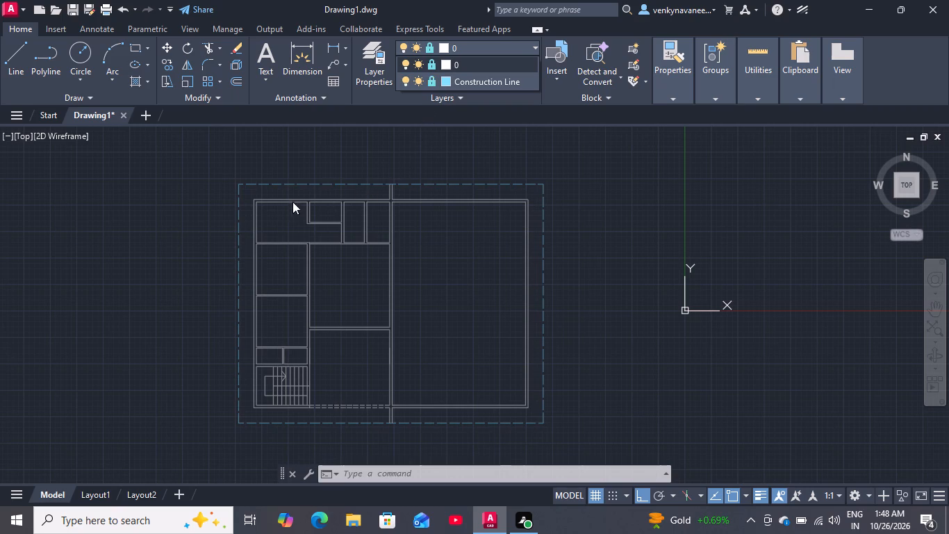
left_click(397, 146)
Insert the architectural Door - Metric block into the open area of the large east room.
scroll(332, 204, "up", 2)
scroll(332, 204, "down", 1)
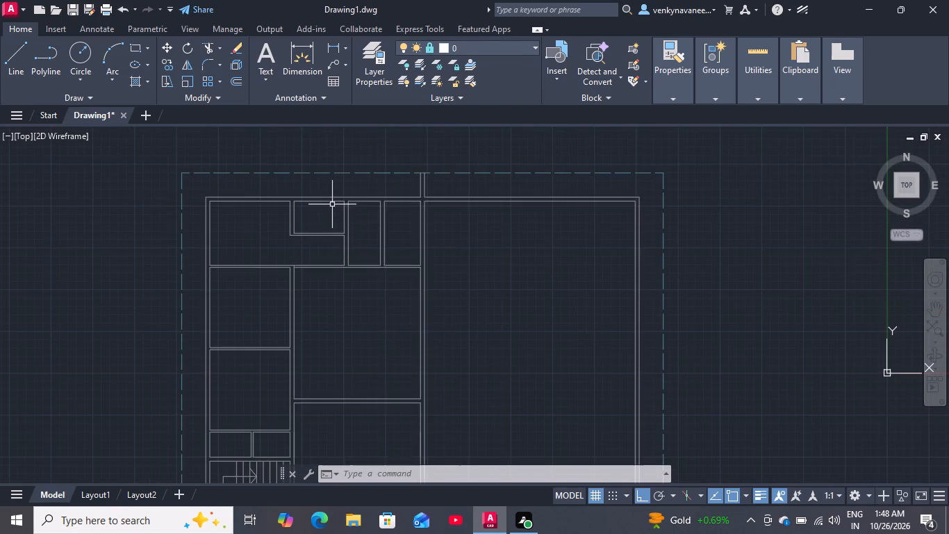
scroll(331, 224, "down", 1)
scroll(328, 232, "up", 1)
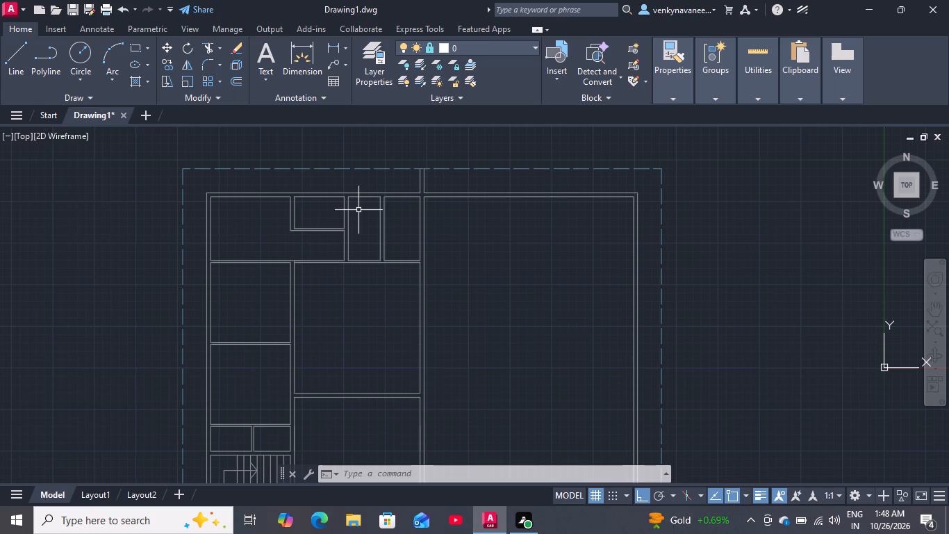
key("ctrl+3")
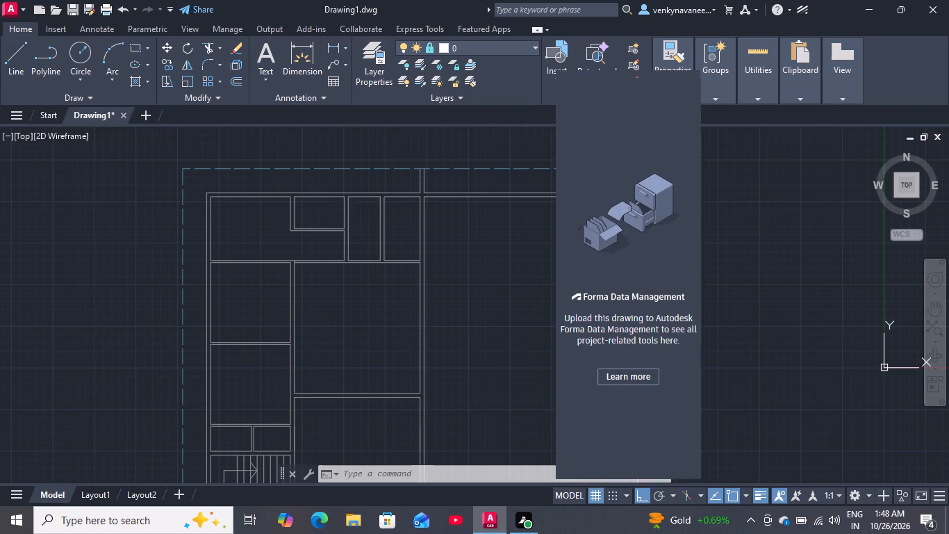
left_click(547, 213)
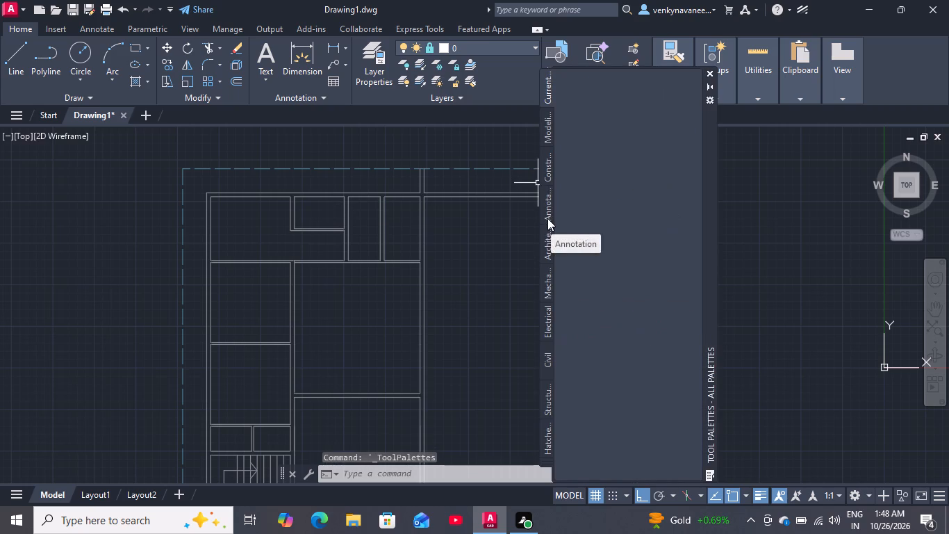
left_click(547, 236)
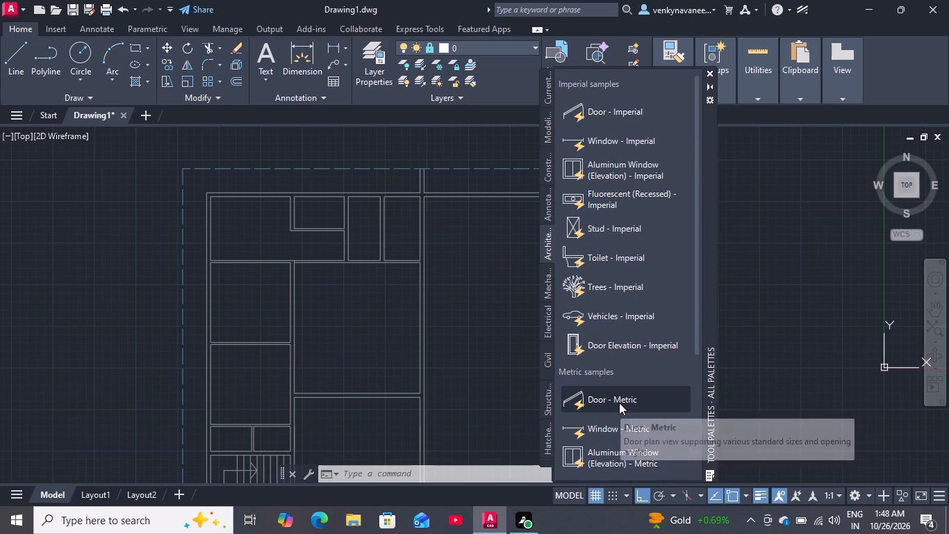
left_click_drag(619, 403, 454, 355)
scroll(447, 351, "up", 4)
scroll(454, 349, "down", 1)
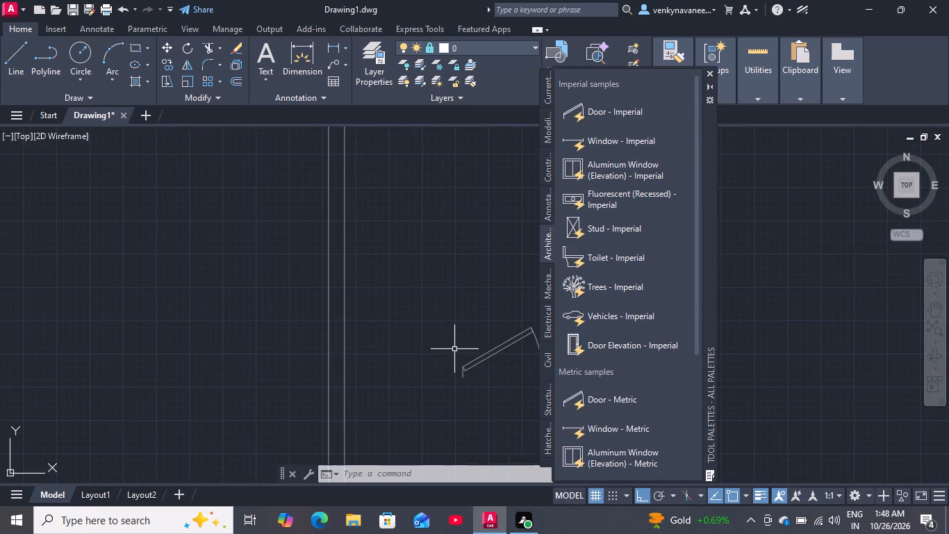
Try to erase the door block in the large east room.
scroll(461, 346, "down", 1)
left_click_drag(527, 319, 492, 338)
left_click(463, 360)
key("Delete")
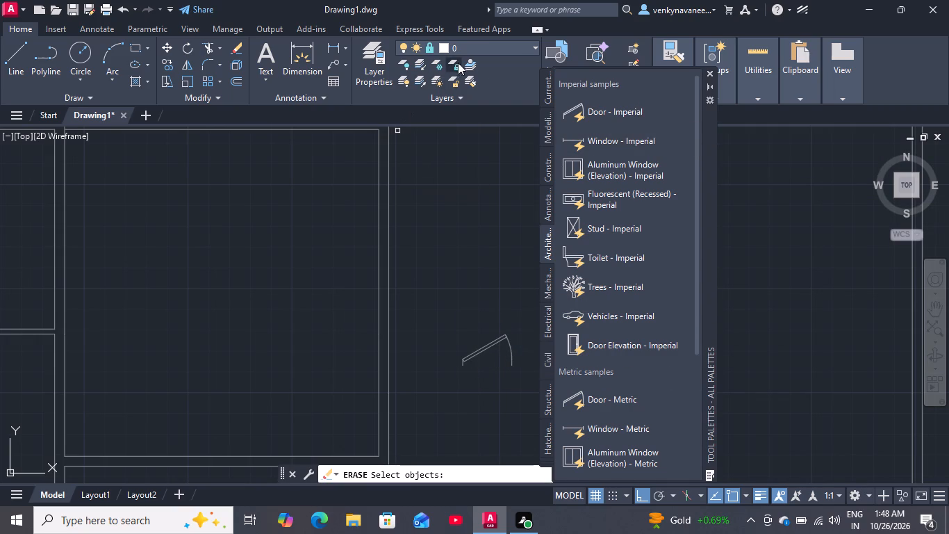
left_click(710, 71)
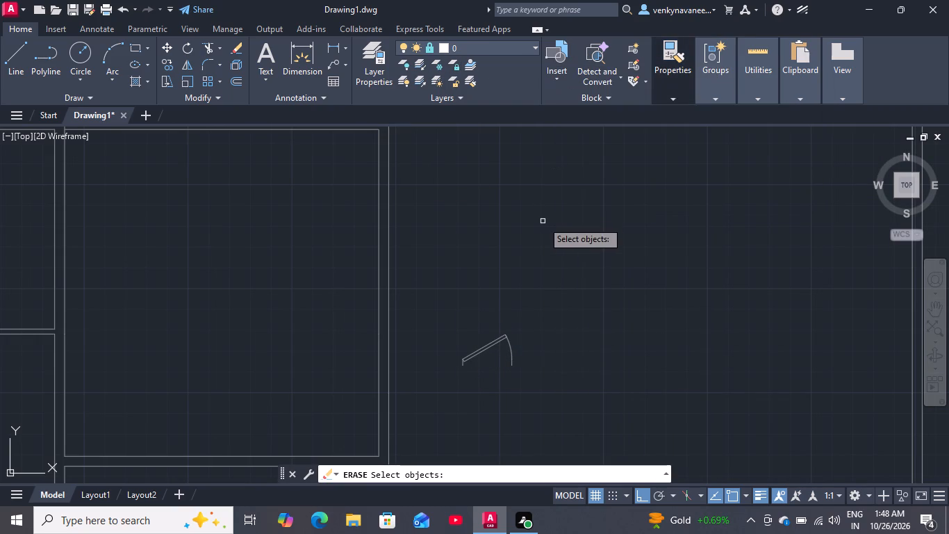
Create a new layer named Doors.
type("la")
key("Return")
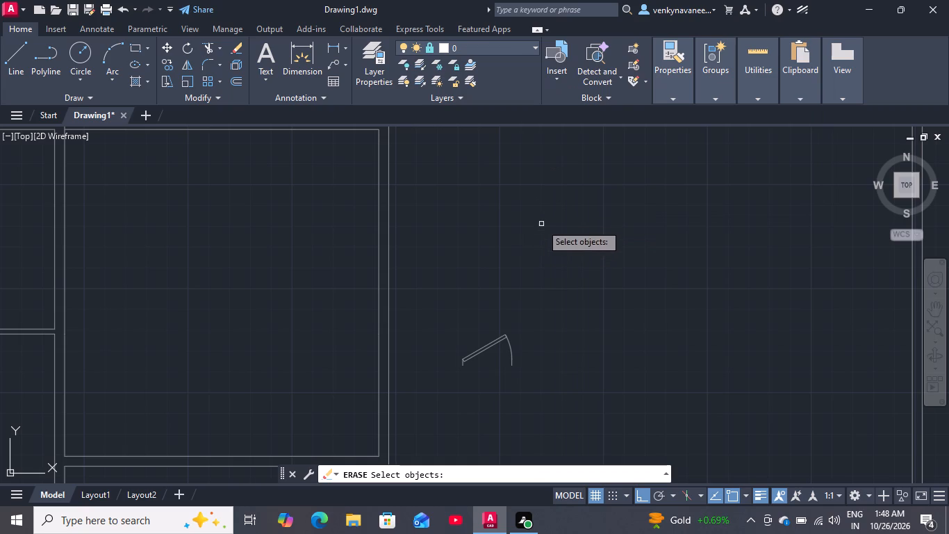
right_click(541, 224)
type("la")
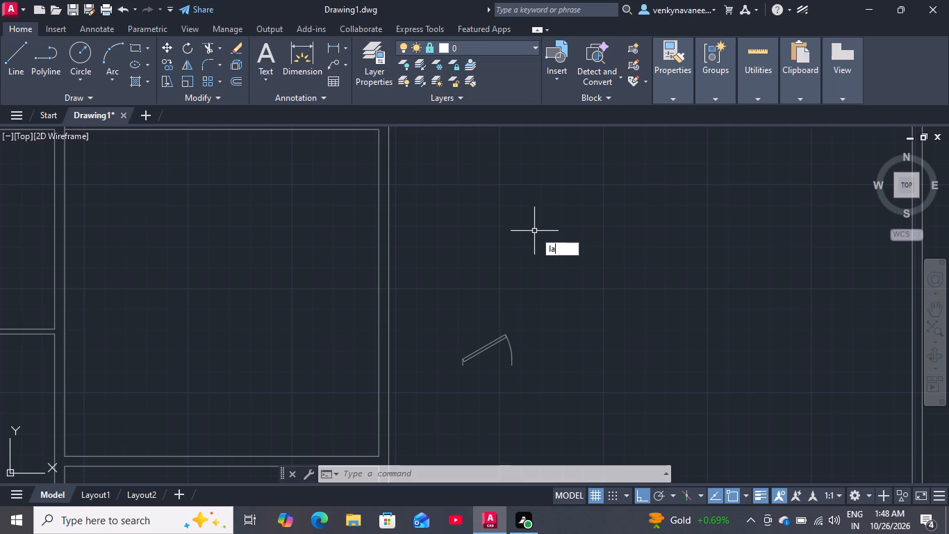
key("Return")
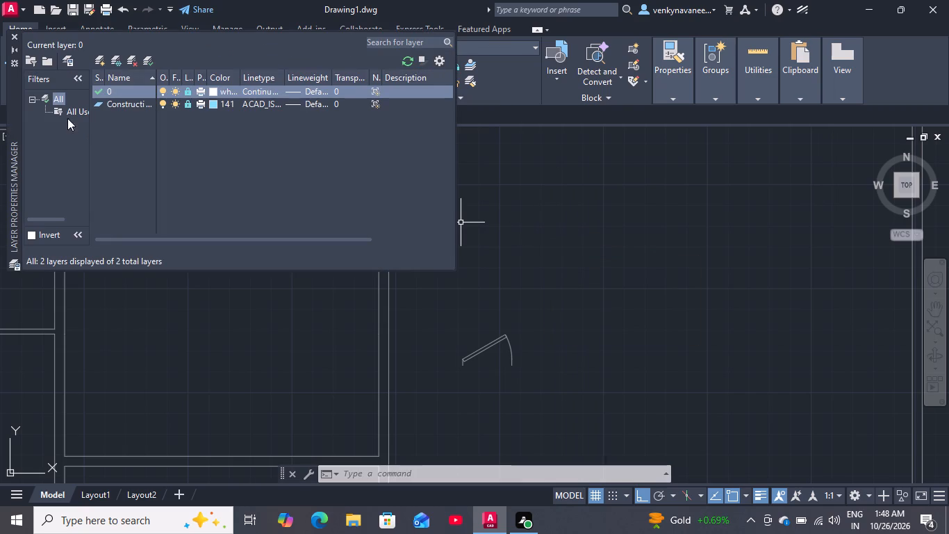
left_click(104, 63)
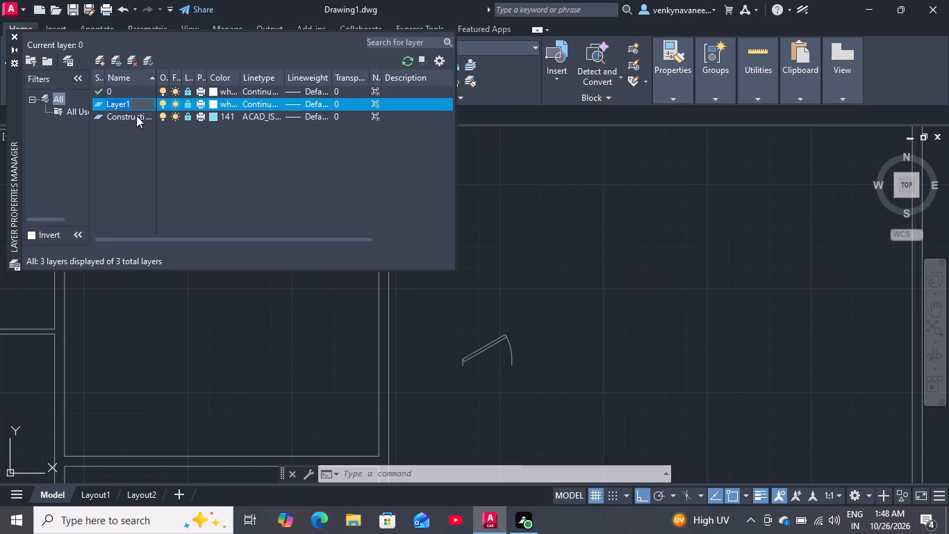
key("BackSpace")
type("Doors")
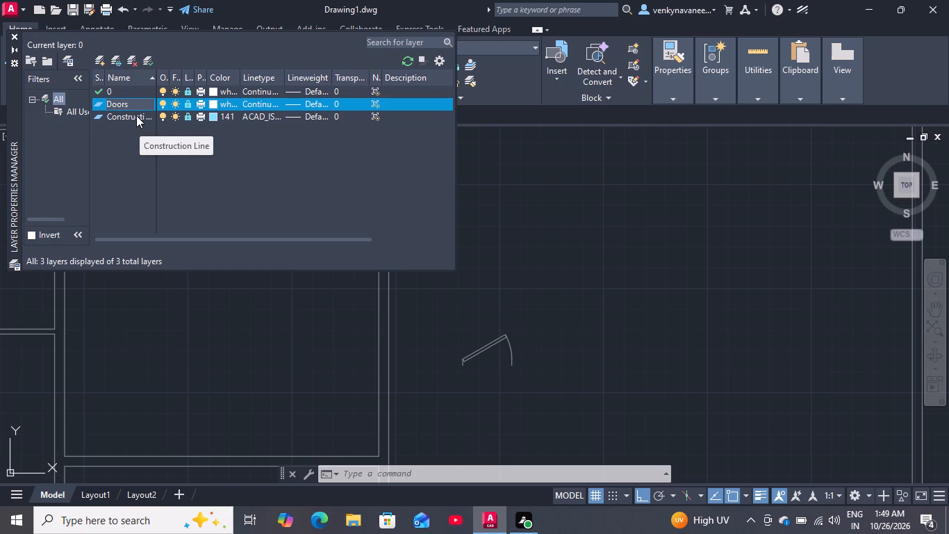
Set the color of the Doors layer to index color 140.
left_click(215, 102)
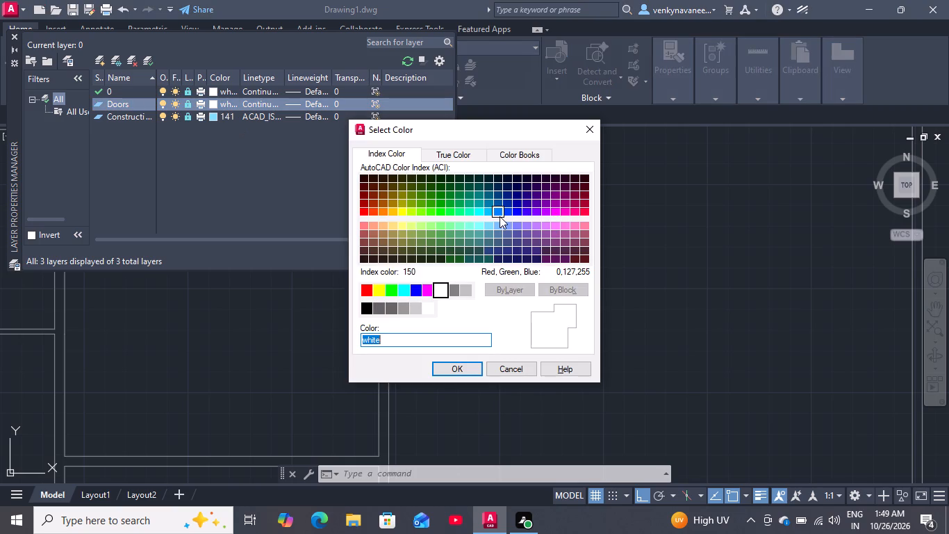
left_click(488, 217)
left_click(492, 229)
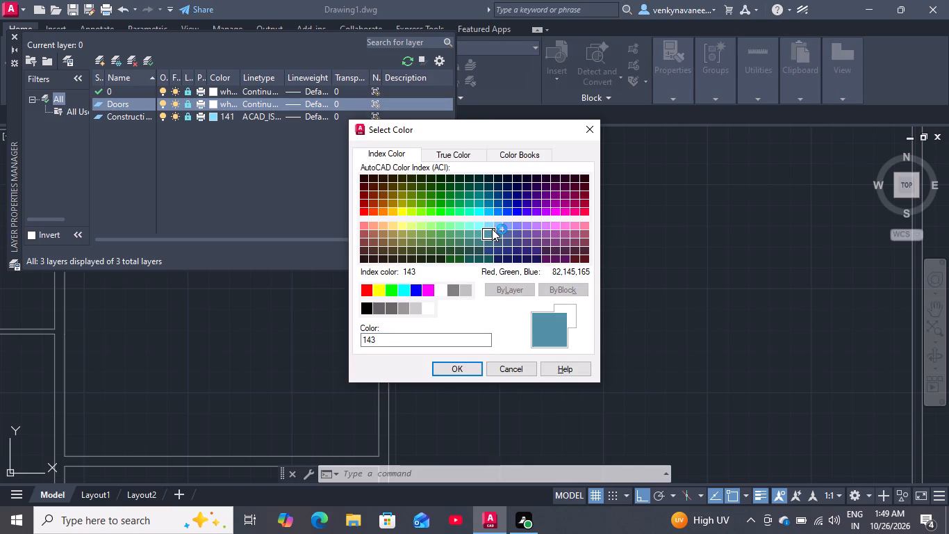
left_click(490, 225)
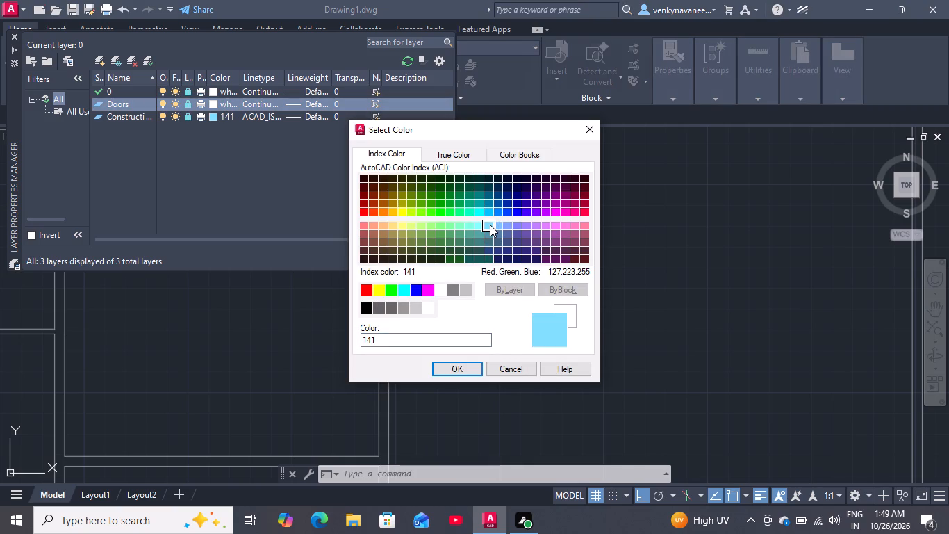
left_click(487, 212)
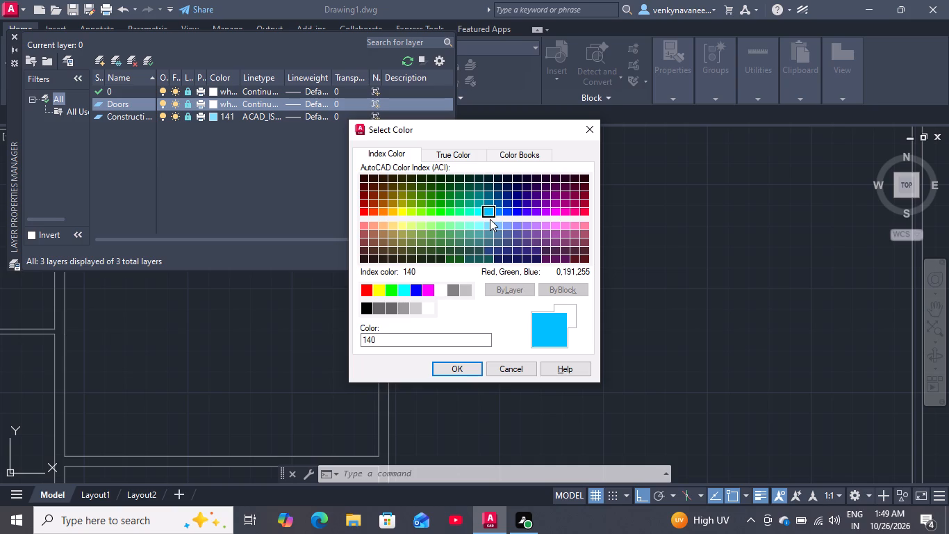
left_click(468, 369)
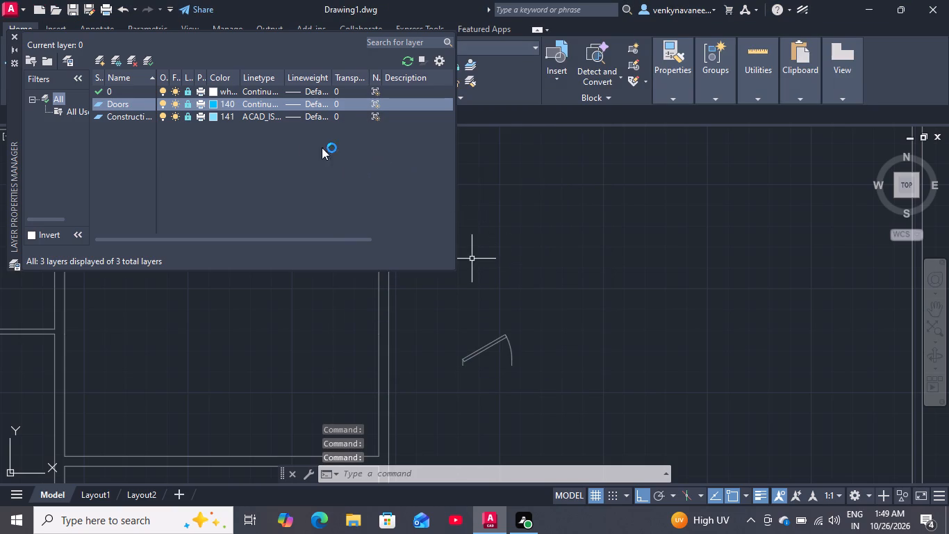
left_click(15, 34)
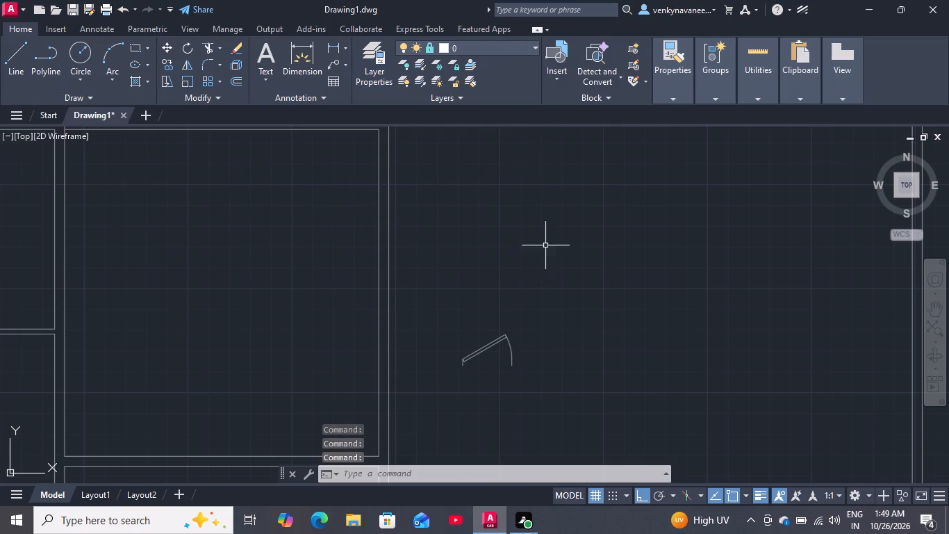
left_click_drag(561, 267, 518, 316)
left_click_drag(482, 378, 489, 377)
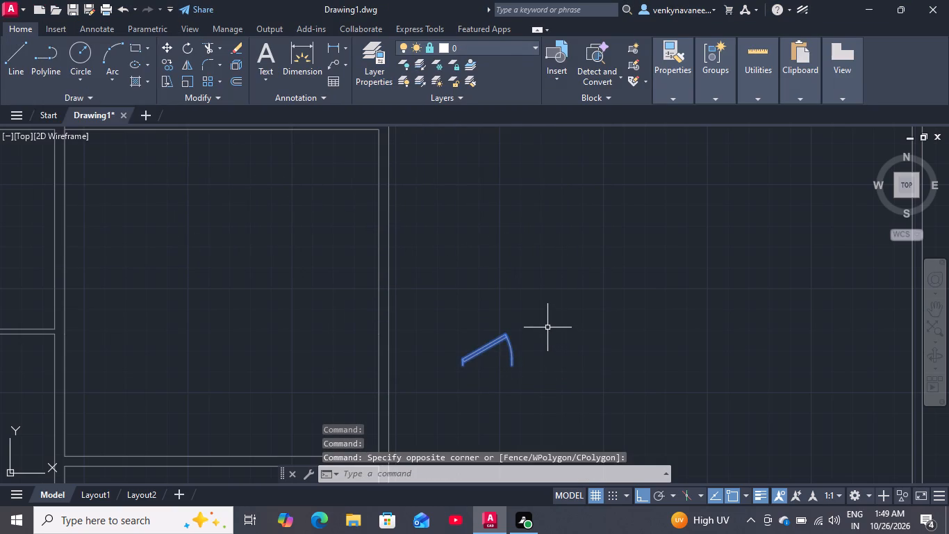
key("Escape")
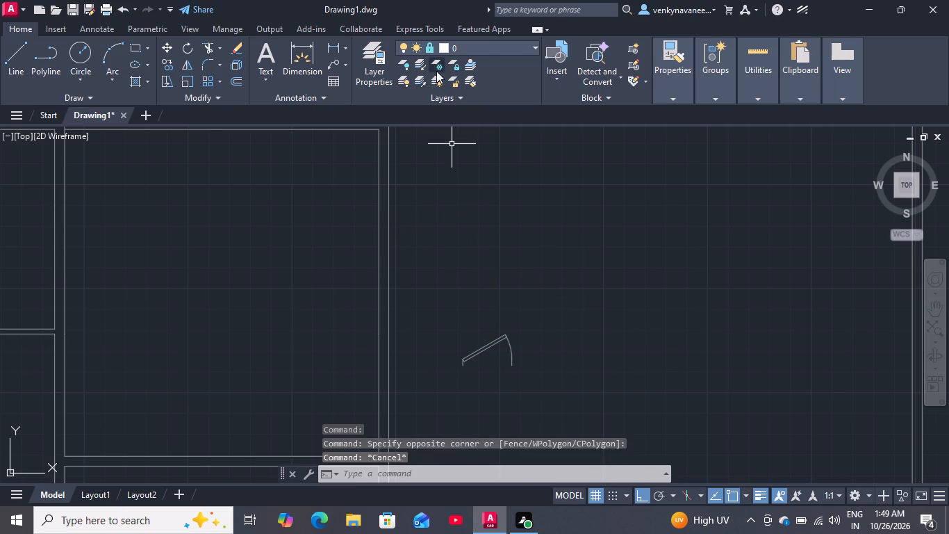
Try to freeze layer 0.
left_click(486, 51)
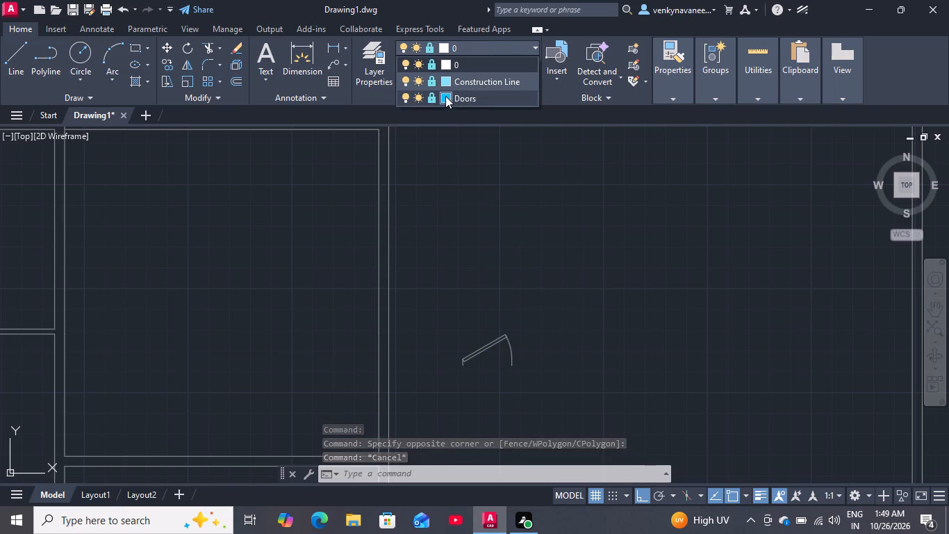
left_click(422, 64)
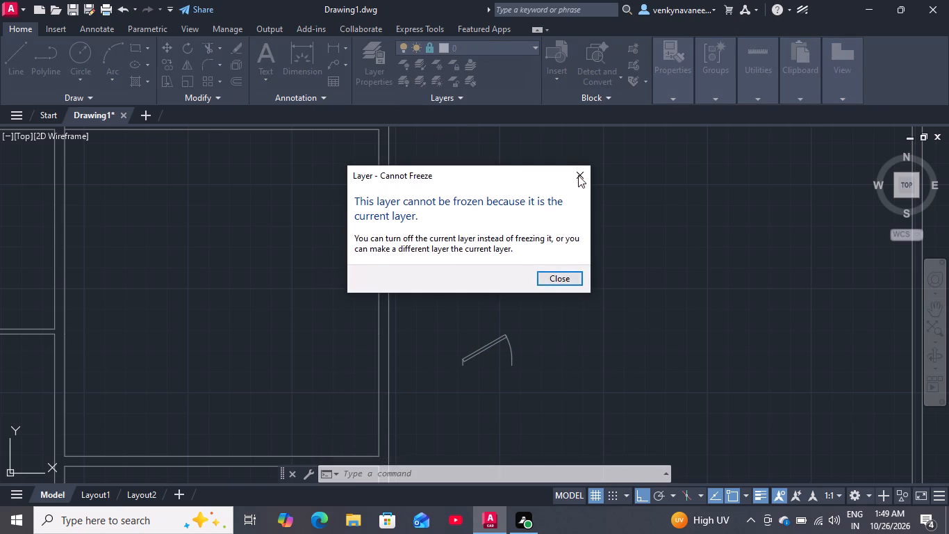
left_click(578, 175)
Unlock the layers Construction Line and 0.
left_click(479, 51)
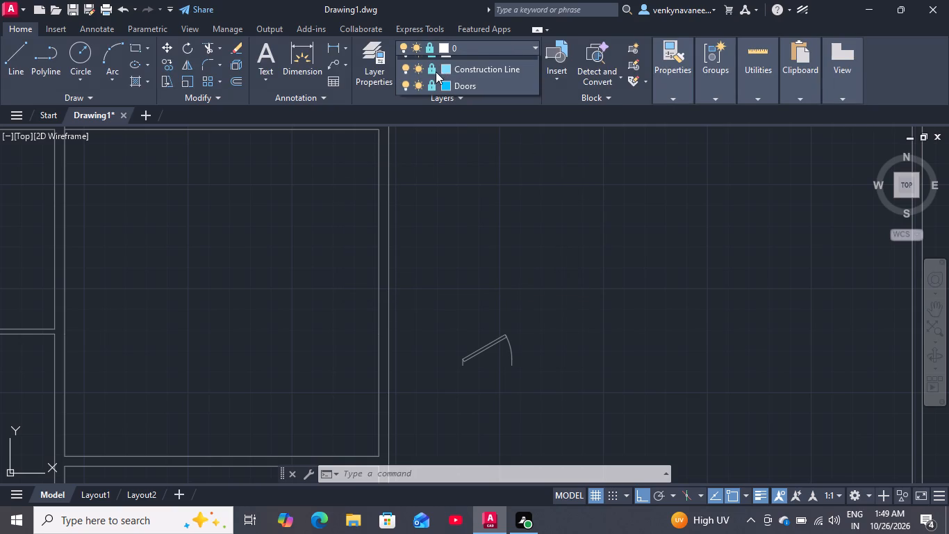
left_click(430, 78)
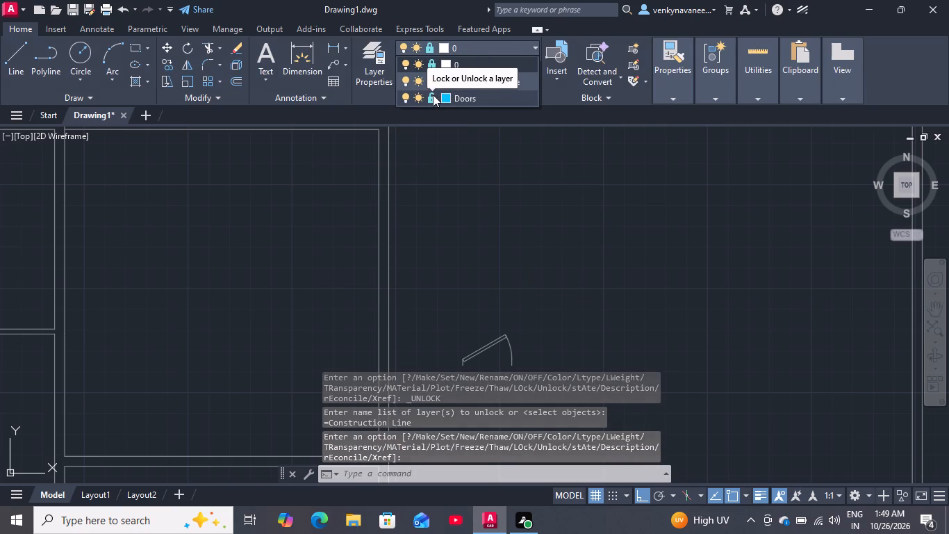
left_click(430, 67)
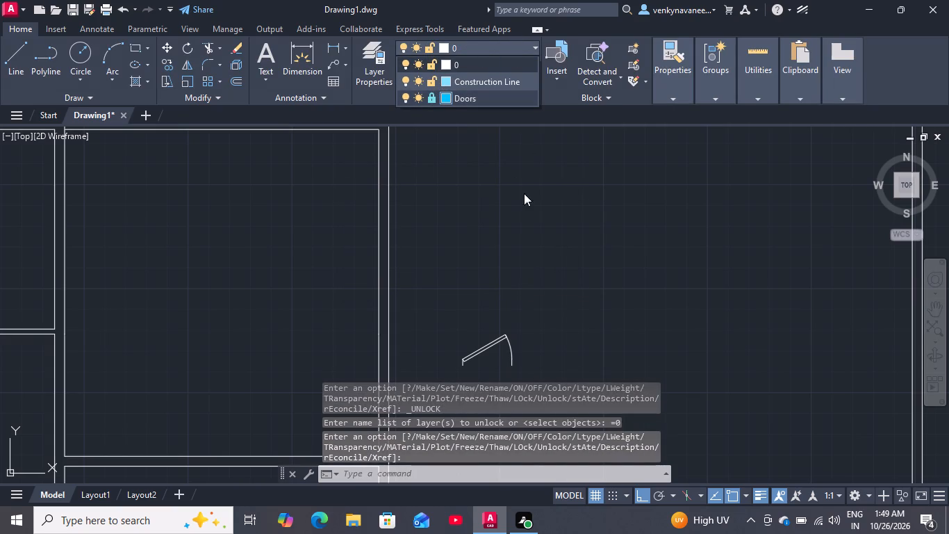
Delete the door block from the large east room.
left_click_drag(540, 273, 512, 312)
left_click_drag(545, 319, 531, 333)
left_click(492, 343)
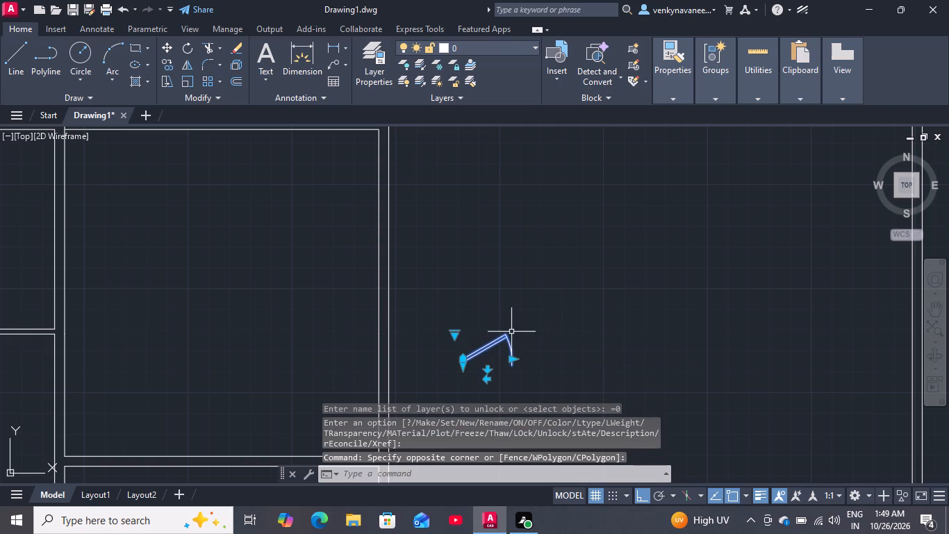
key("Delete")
Lock the layers Construction Line and 0 again, and unlock the Doors layer.
left_click(468, 49)
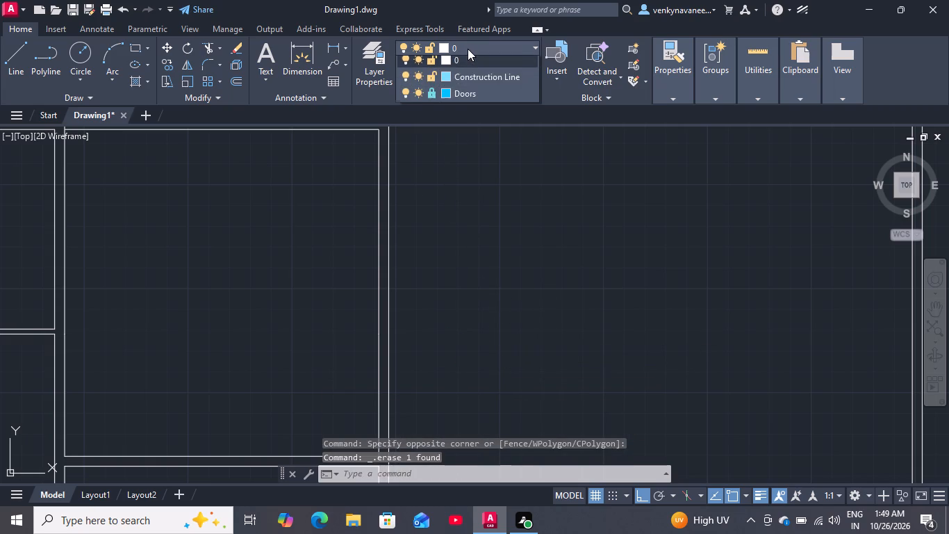
left_click(432, 78)
left_click(429, 67)
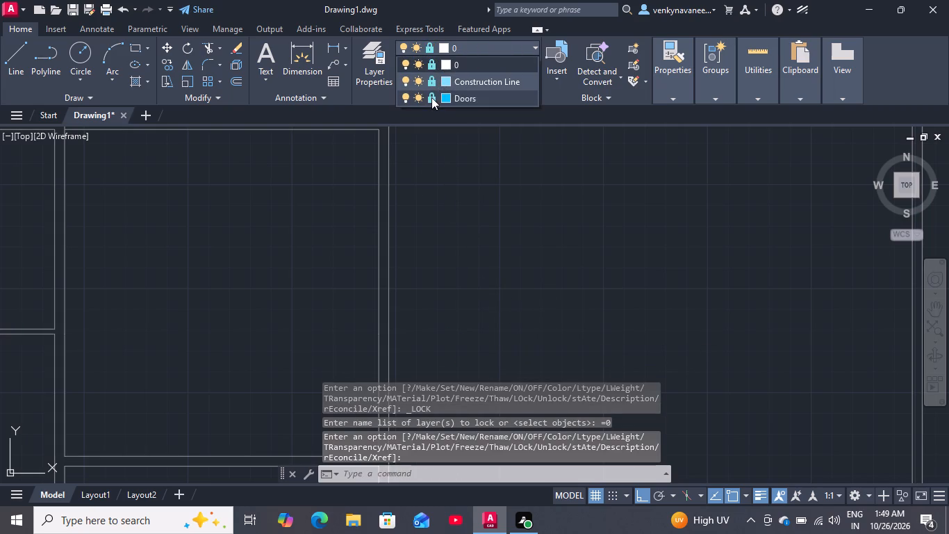
left_click(431, 97)
scroll(472, 165, "down", 4)
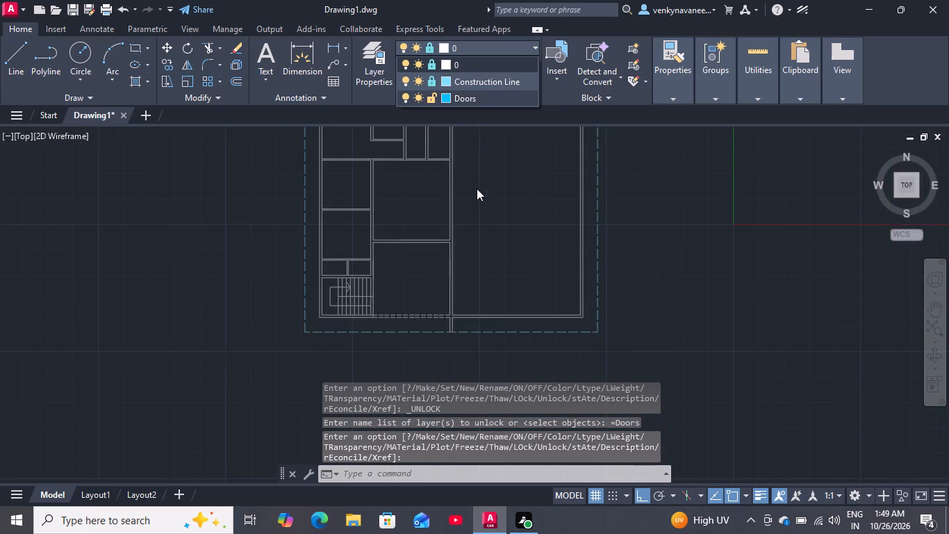
Make Doors the current layer and leave it unlocked.
scroll(483, 191, "down", 1)
scroll(486, 153, "up", 1)
left_click(474, 124)
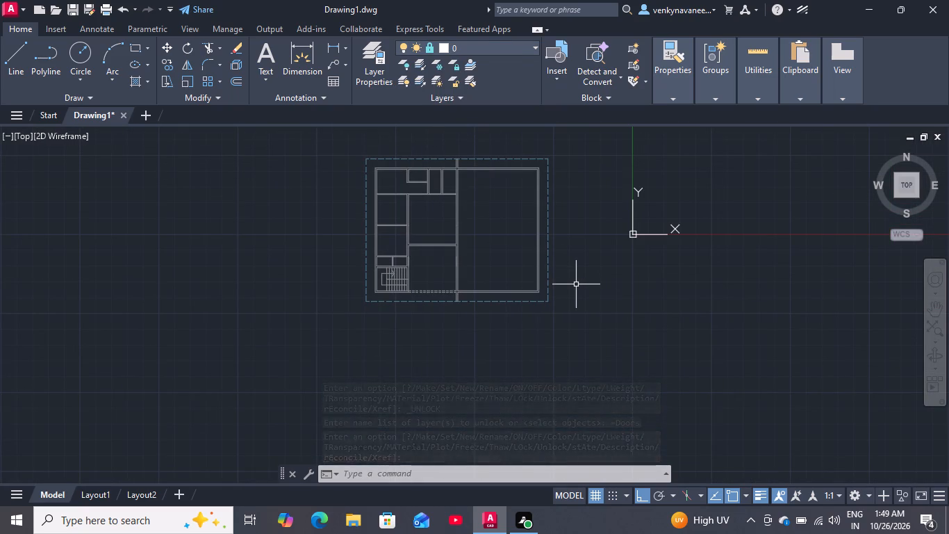
type("la")
key("Return")
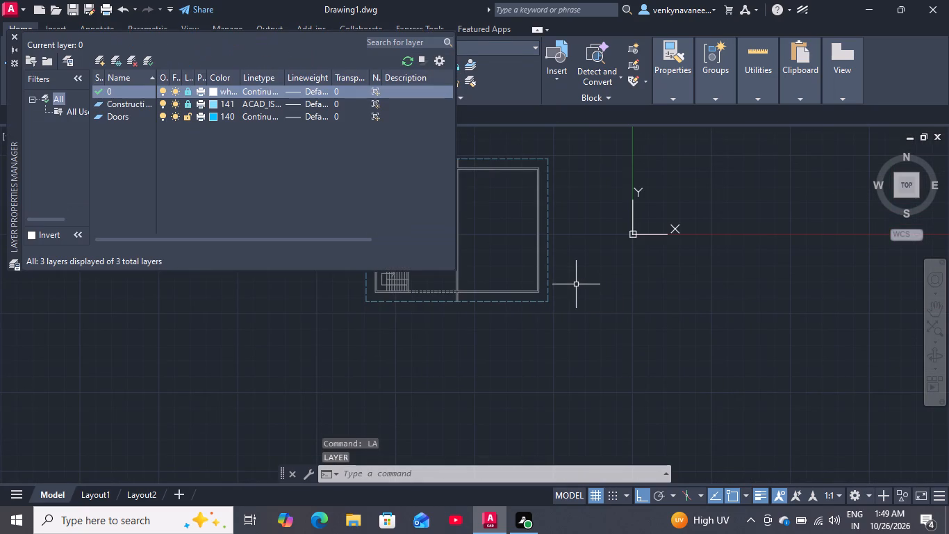
left_click(185, 117)
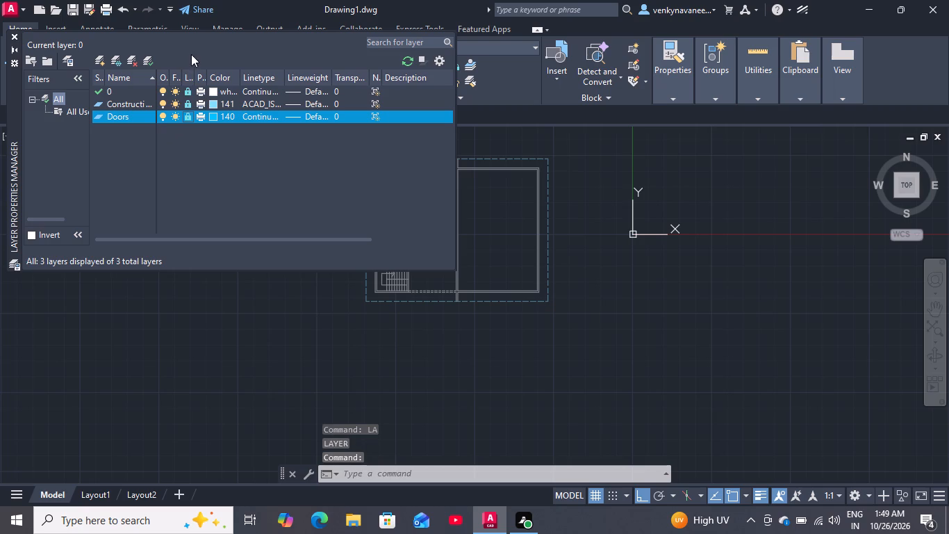
left_click(147, 56)
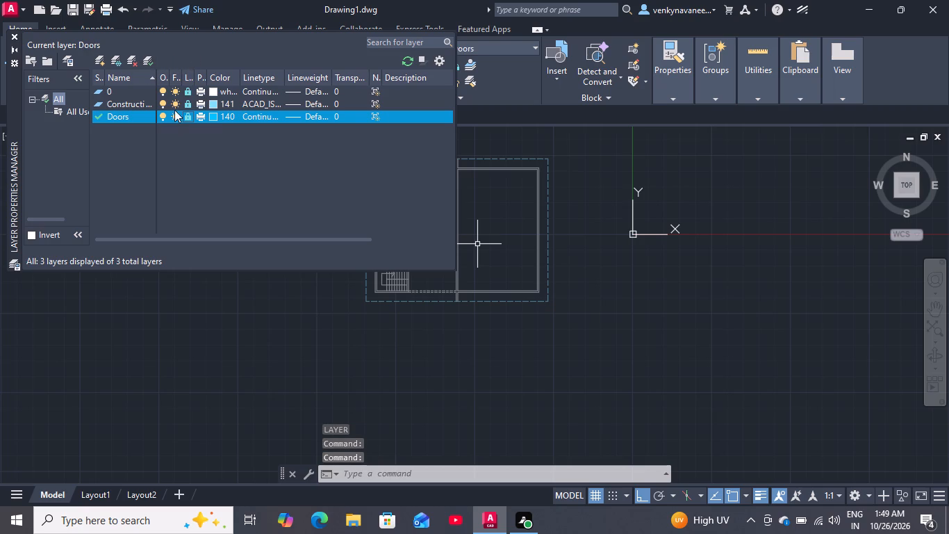
left_click(189, 118)
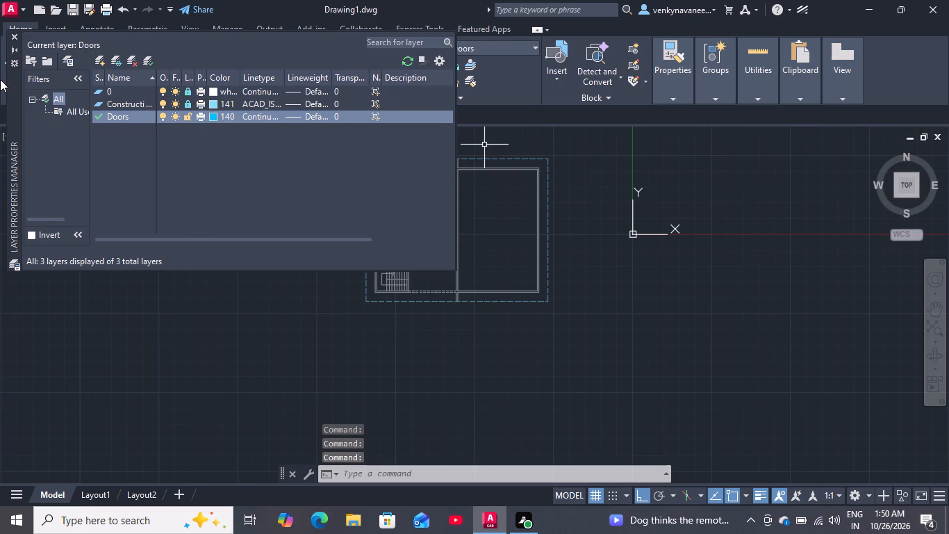
left_click(15, 35)
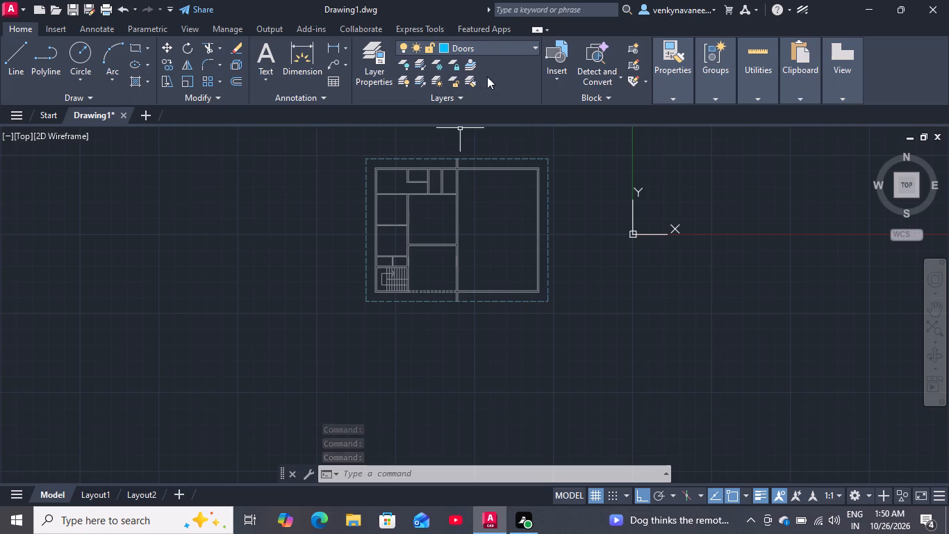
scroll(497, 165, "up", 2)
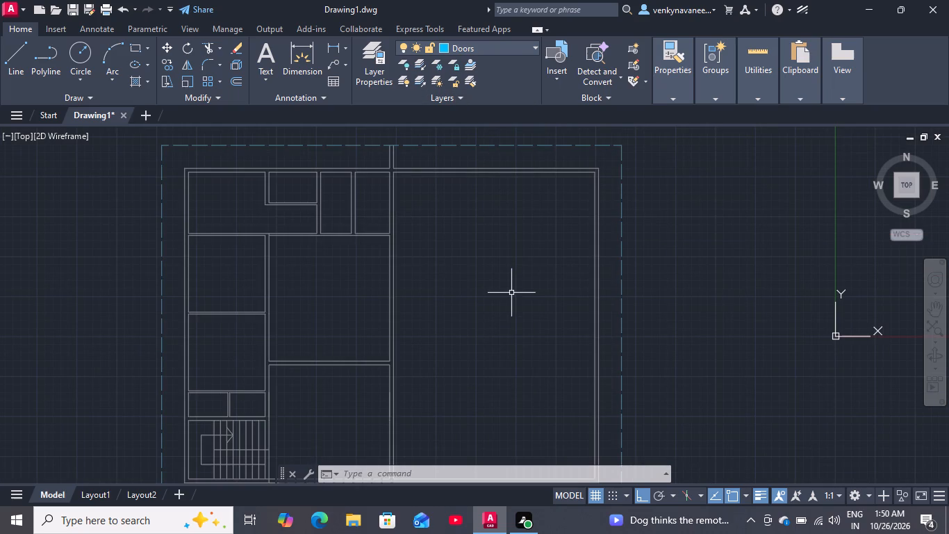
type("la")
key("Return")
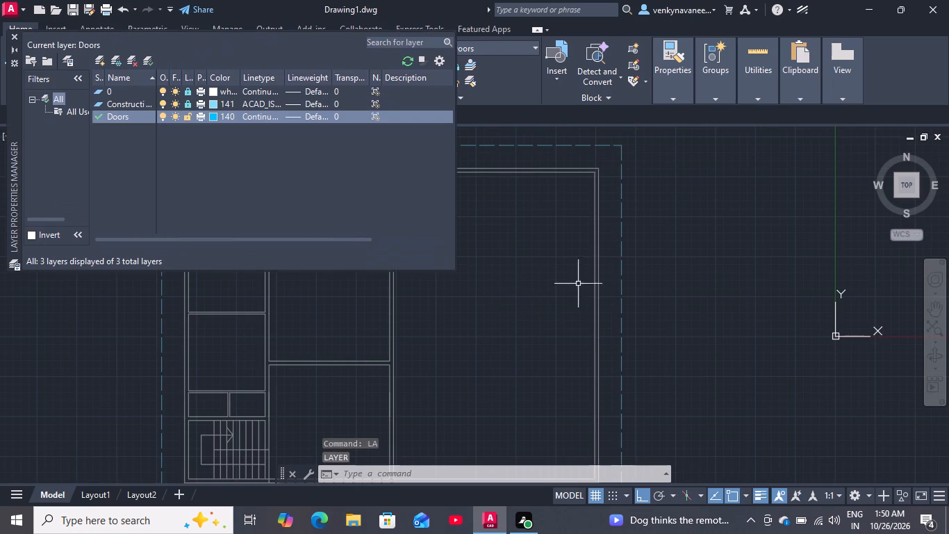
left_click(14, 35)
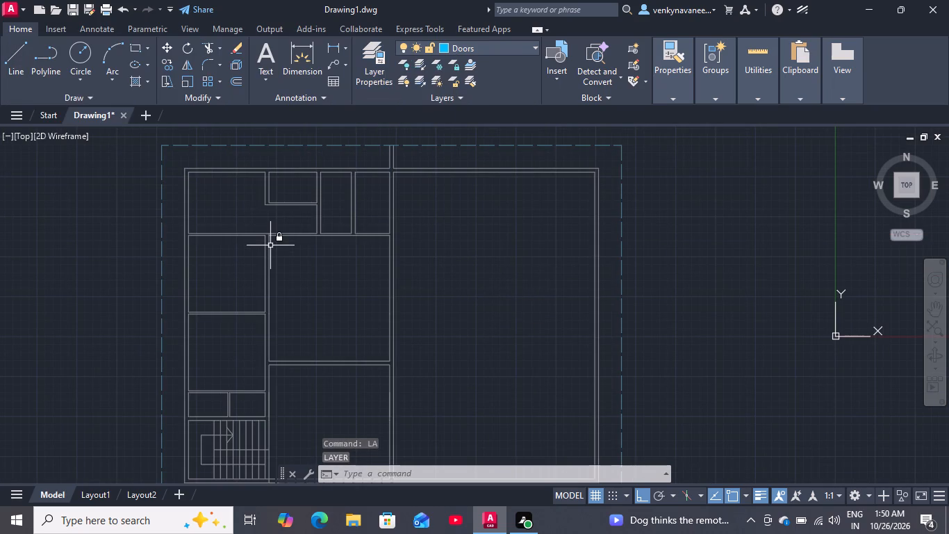
Insert the Door - Metric block from the Architectural tool palette into the large east room.
key("ctrl+3")
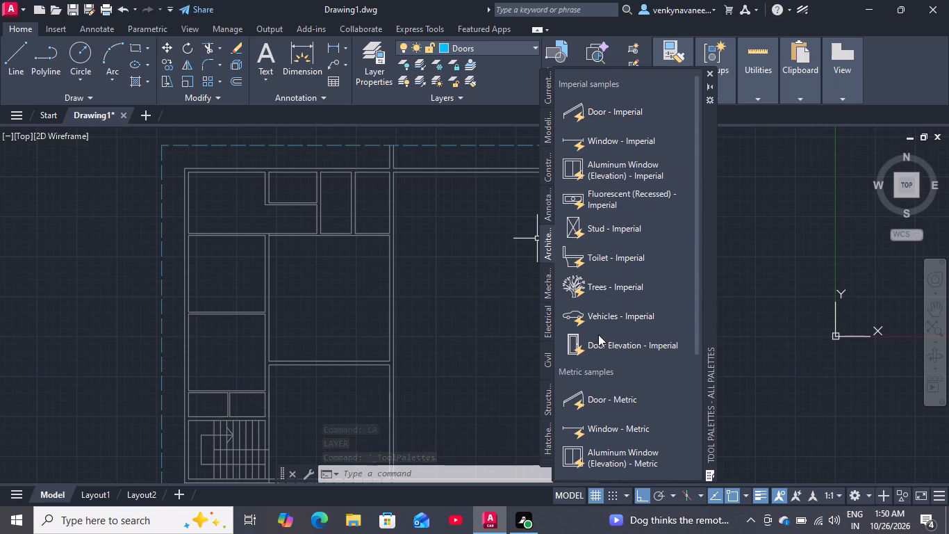
left_click_drag(618, 398, 467, 341)
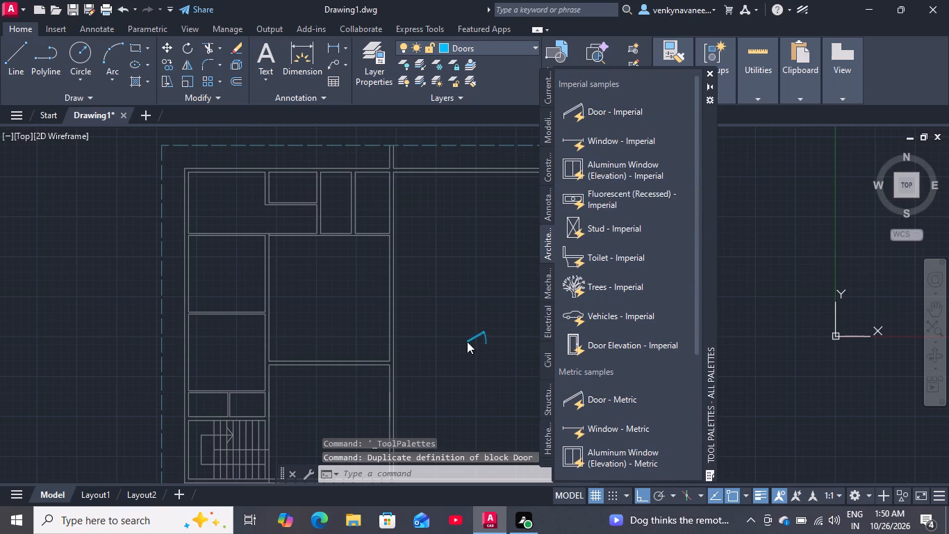
scroll(478, 337, "up", 1)
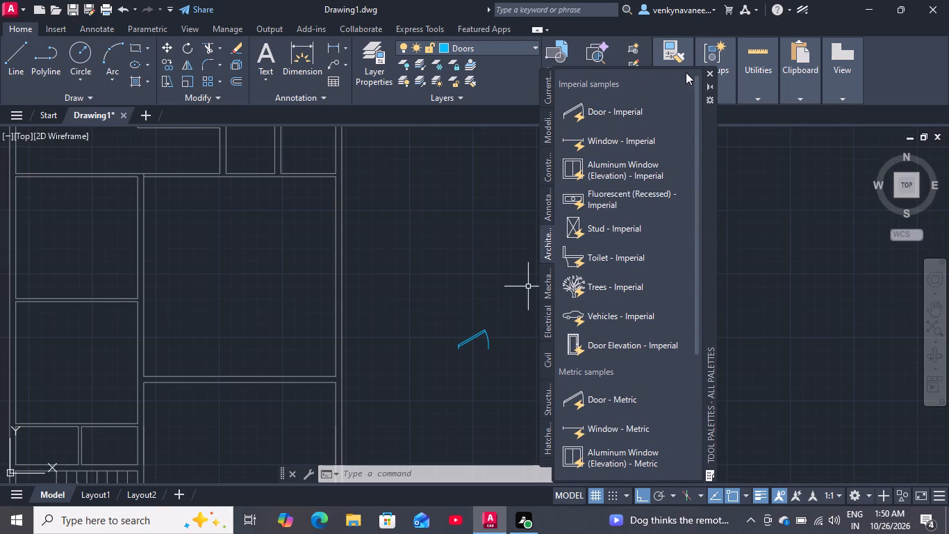
left_click(713, 70)
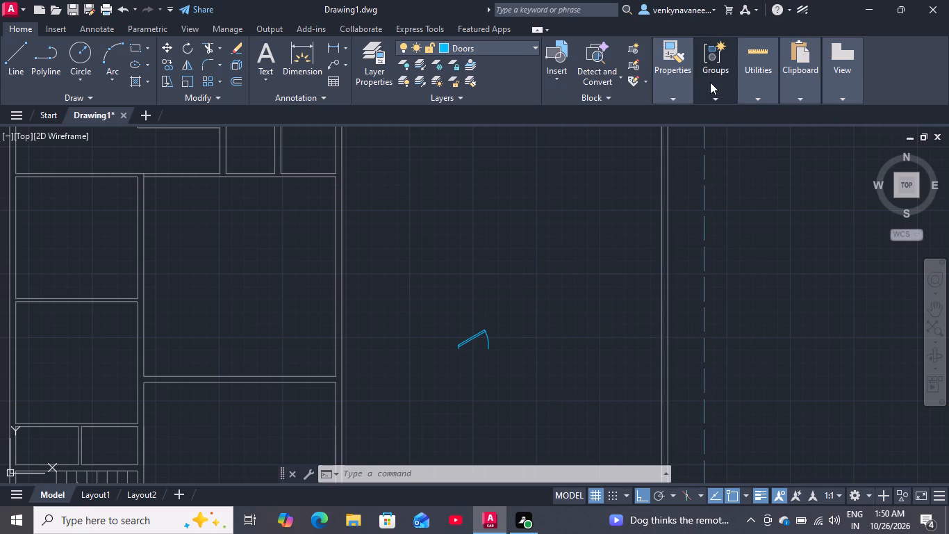
Measure the opening width of the metric door block.
scroll(480, 363, "up", 3)
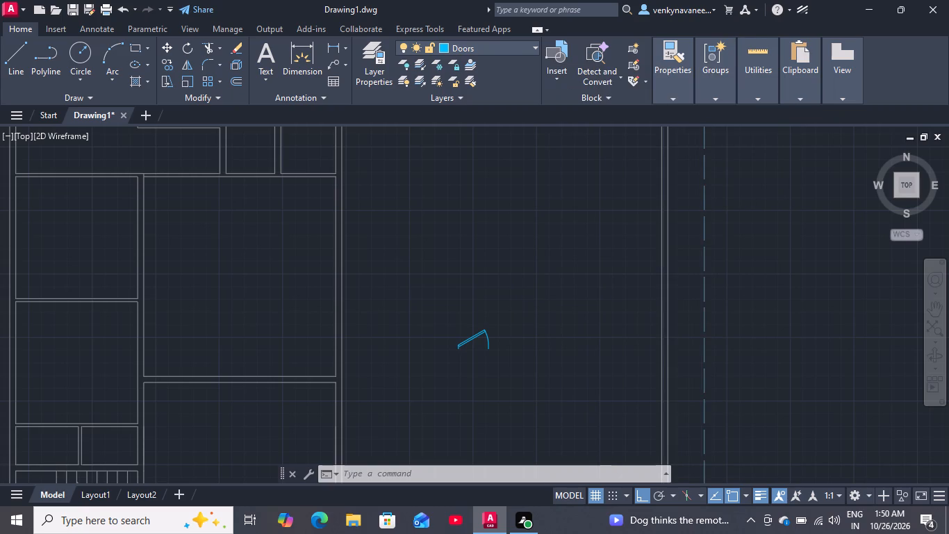
left_click(495, 253)
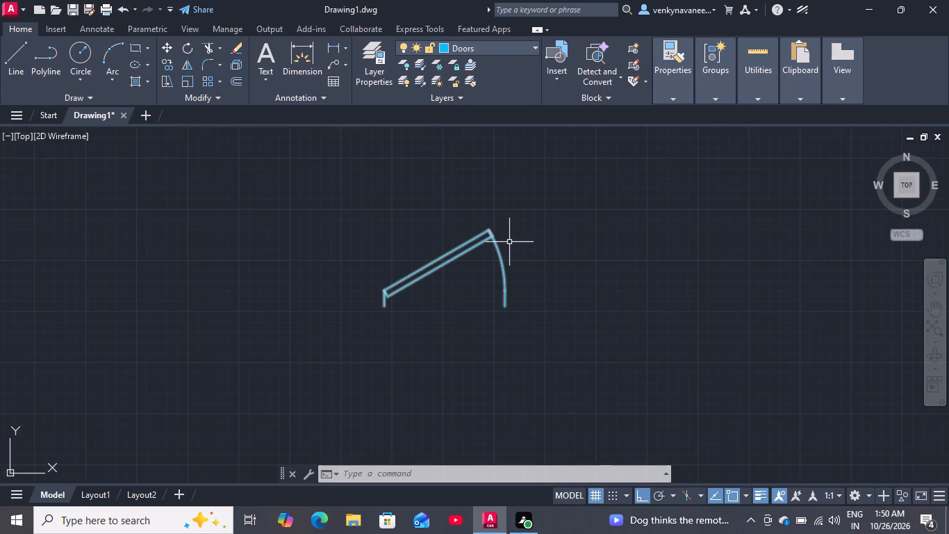
left_click(433, 251)
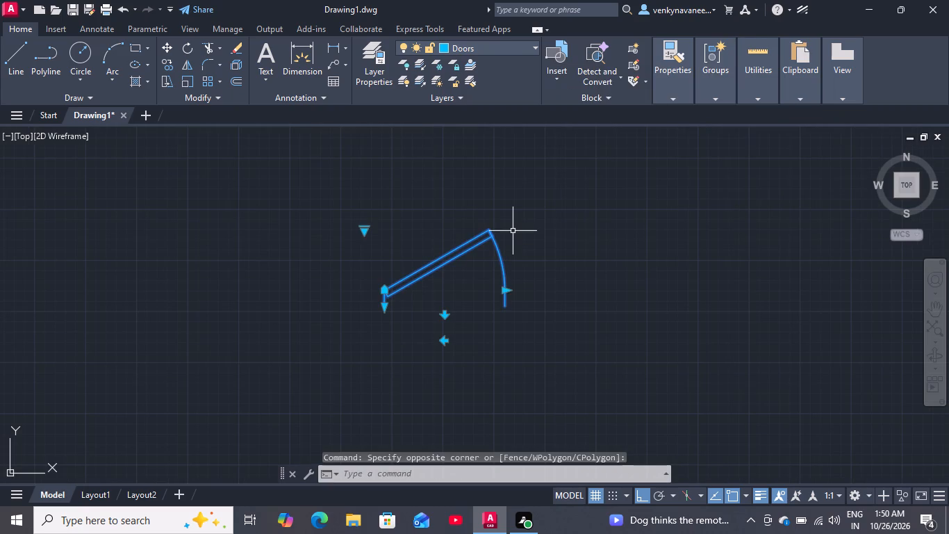
type("mea")
key("Return")
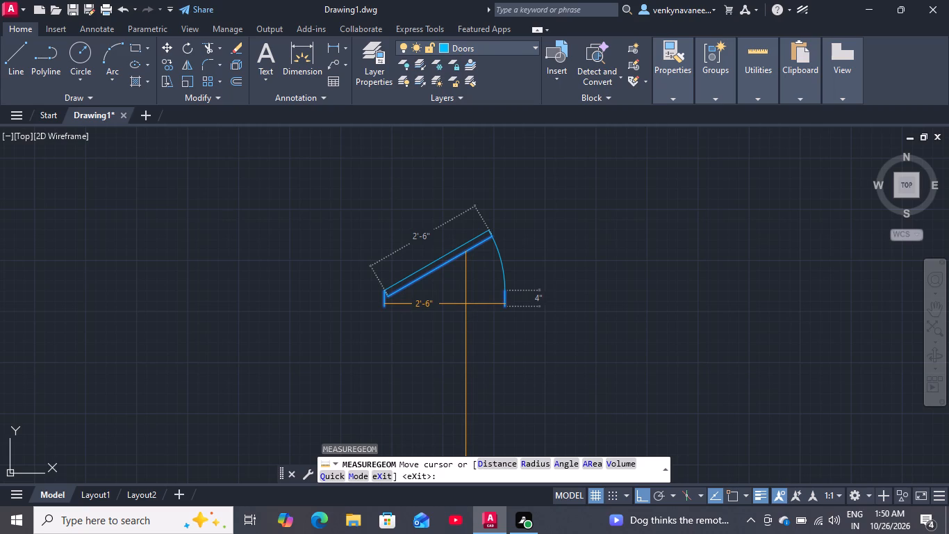
key("space")
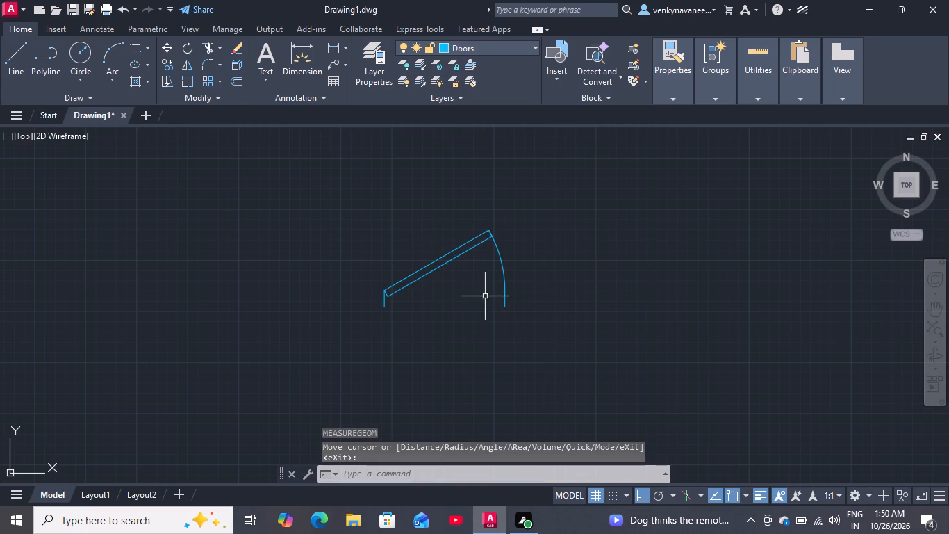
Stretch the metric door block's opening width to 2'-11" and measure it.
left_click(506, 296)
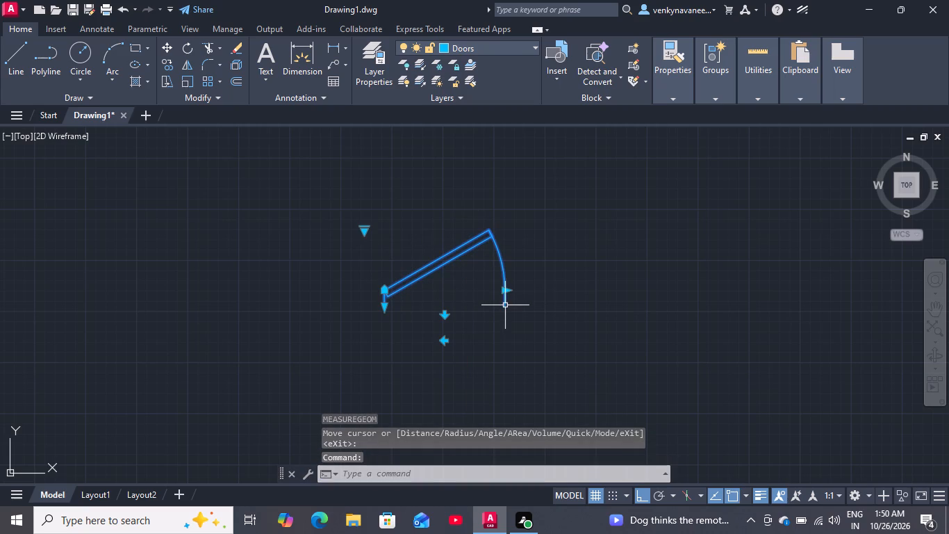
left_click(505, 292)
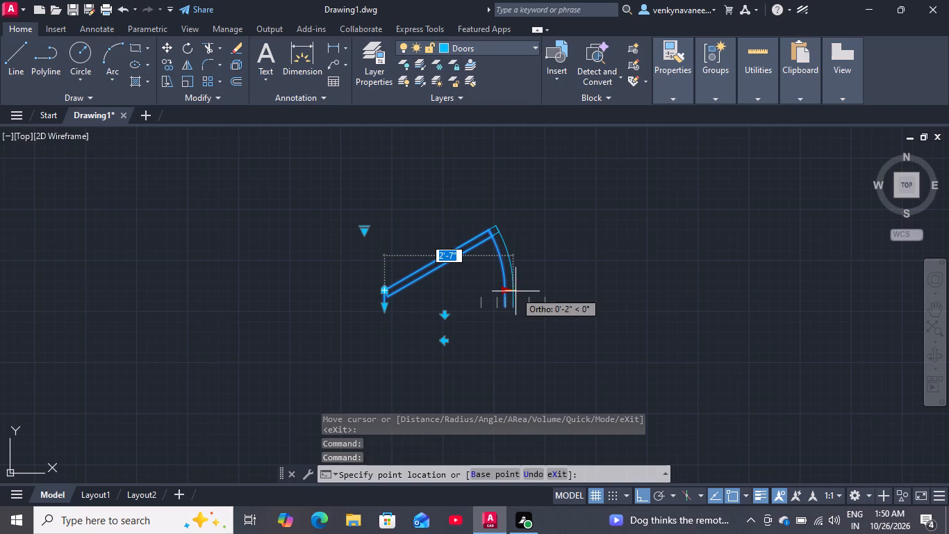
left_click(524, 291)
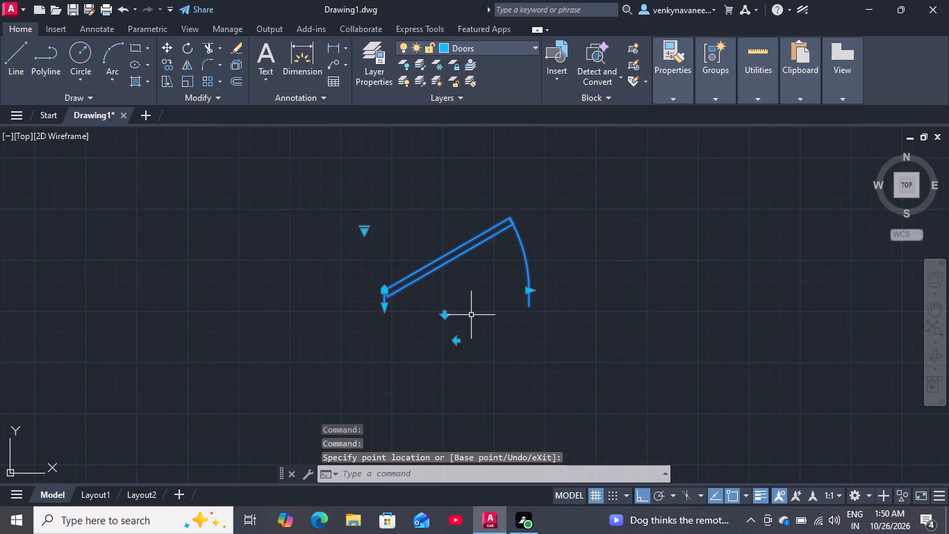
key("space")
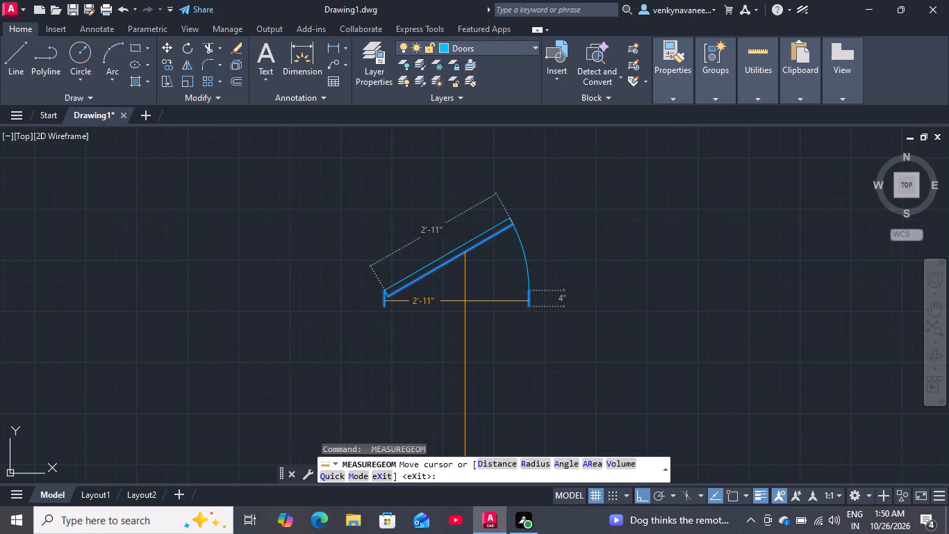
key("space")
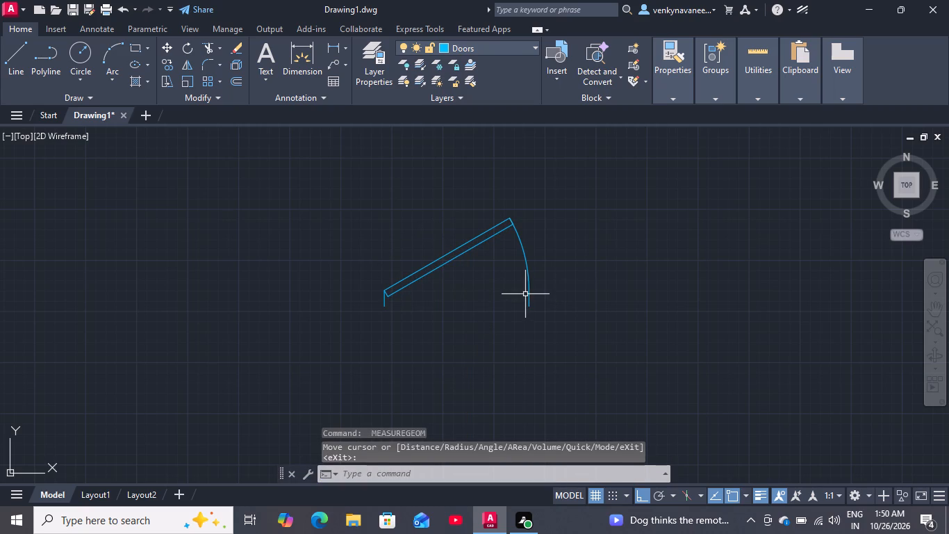
Stretch the metric door block's opening width to 3'-3" and measure it.
left_click(527, 293)
left_click(527, 293)
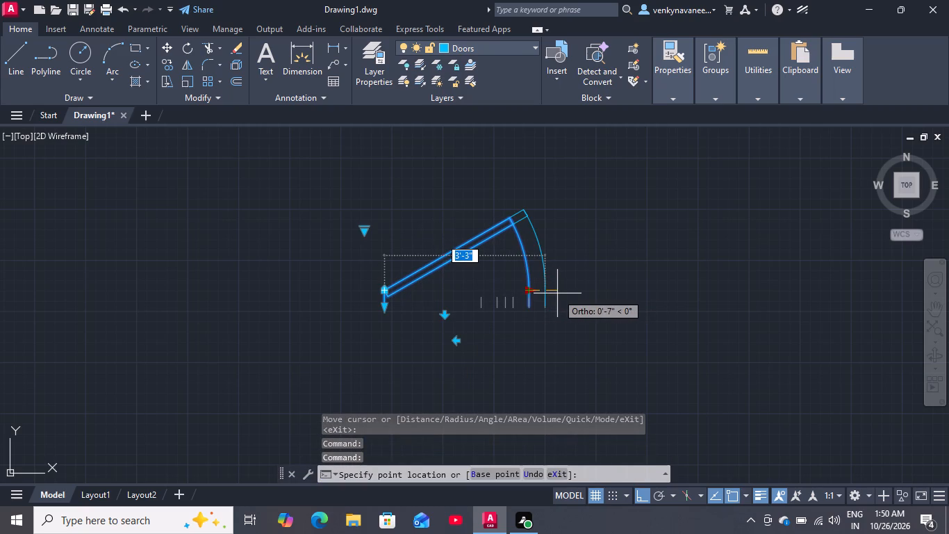
left_click(557, 293)
key("space")
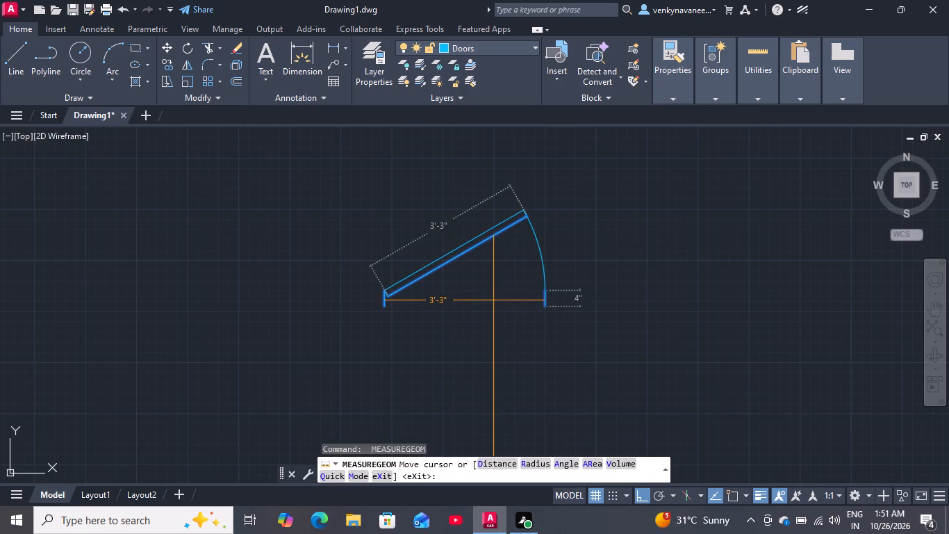
key("space")
key("space")
key("space")
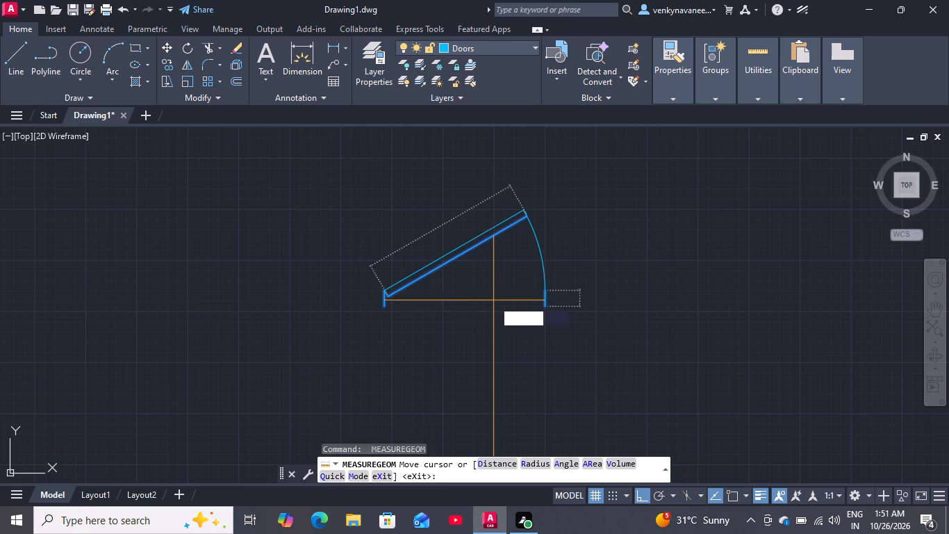
key("space")
key("space")
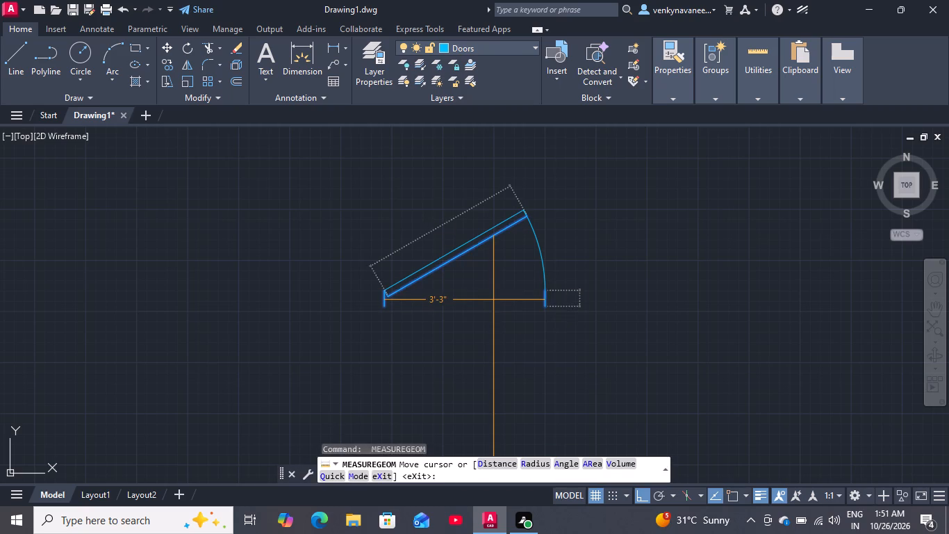
key("space")
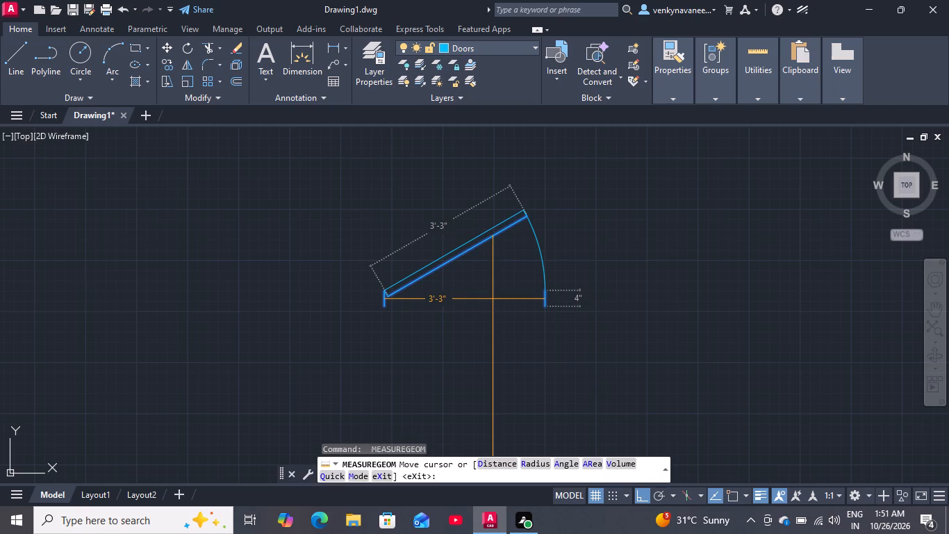
key("space")
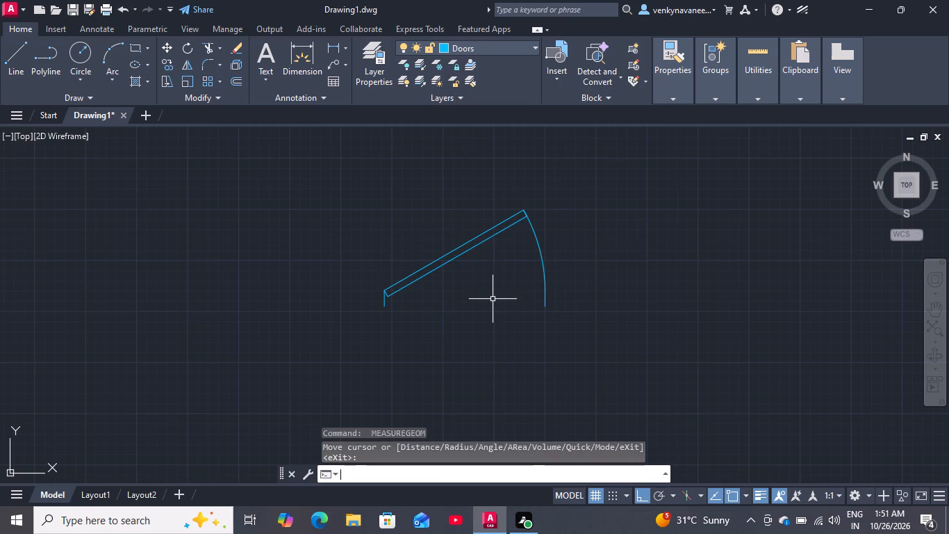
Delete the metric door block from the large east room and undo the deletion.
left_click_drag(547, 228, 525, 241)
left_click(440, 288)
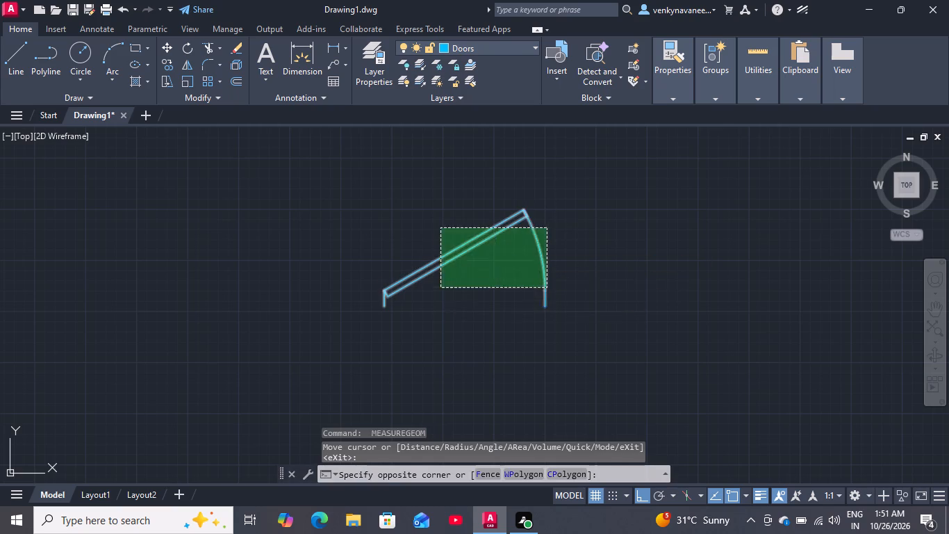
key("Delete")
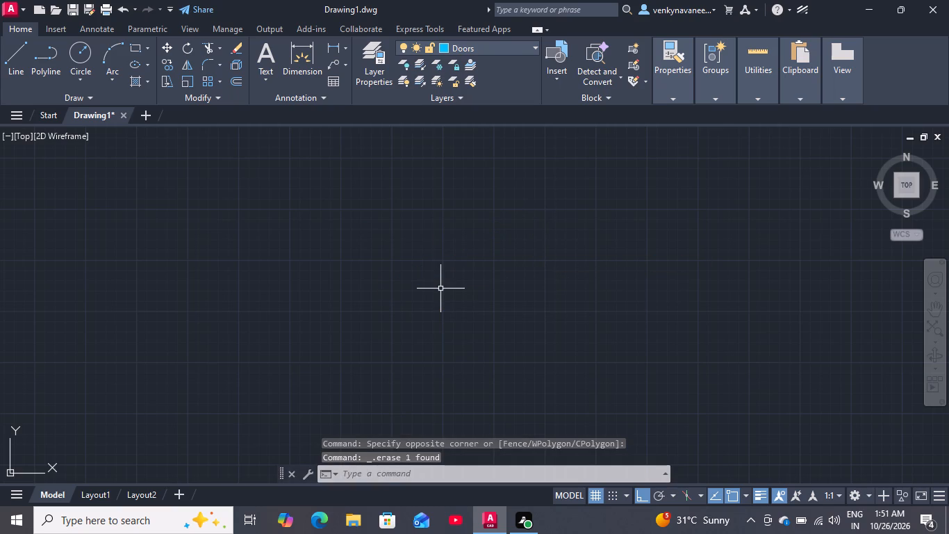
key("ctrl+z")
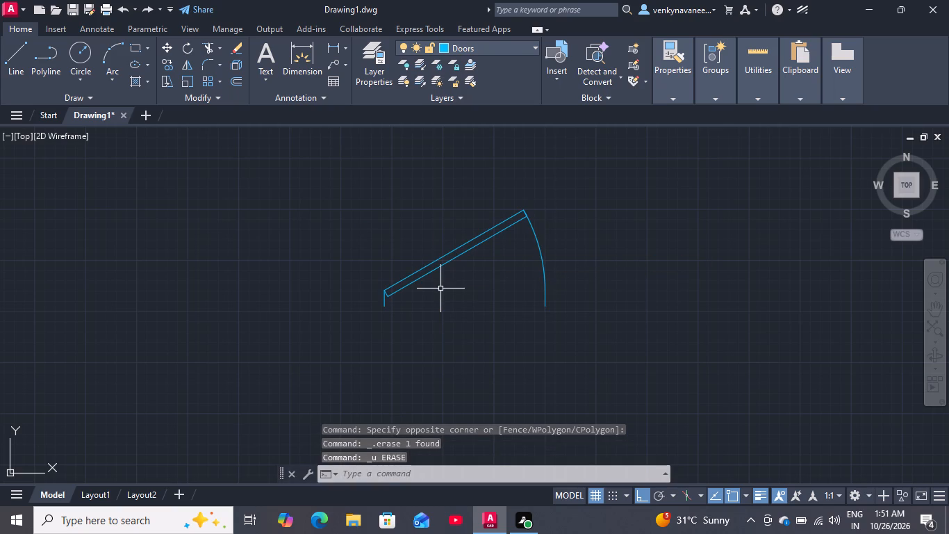
Insert the Door - Imperial block from the Architectural tool palette beside the metric door in the large east room.
key("ctrl+3")
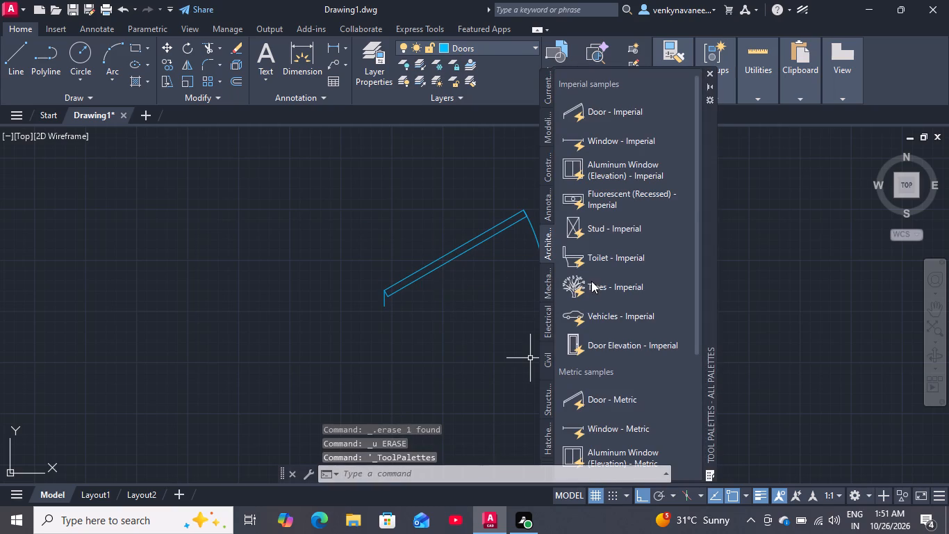
left_click_drag(614, 118, 379, 220)
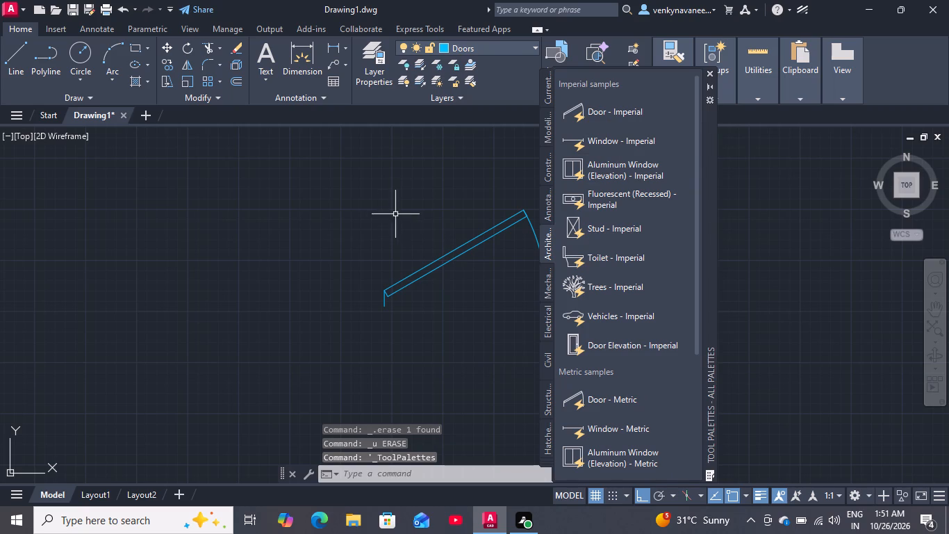
left_click_drag(595, 108, 340, 240)
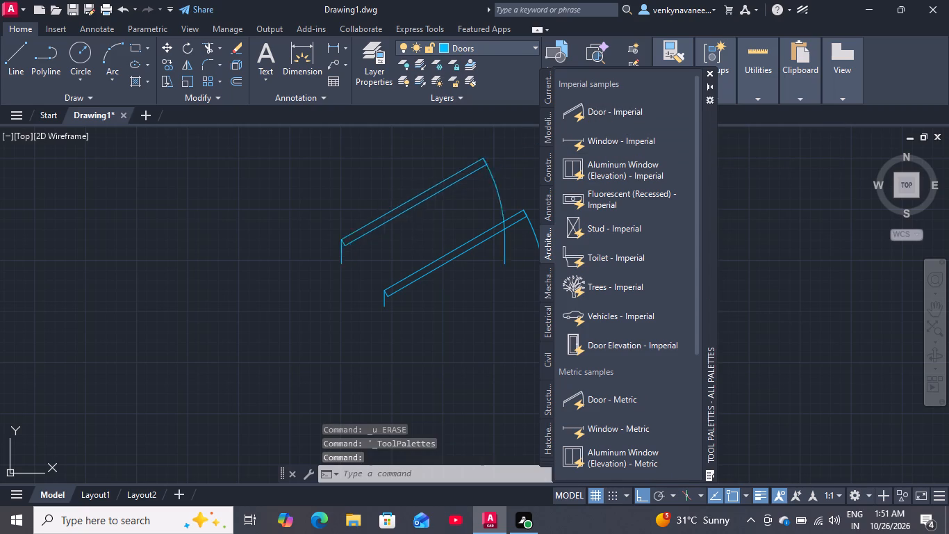
Move the imperial door block west, clear of the metric door, and dismiss the tool palettes.
left_click_drag(340, 240, 149, 257)
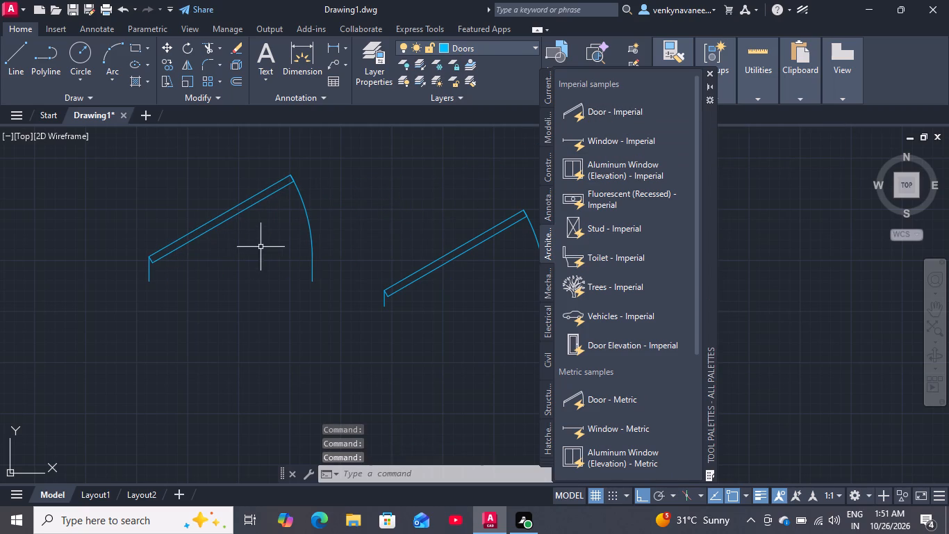
left_click(712, 70)
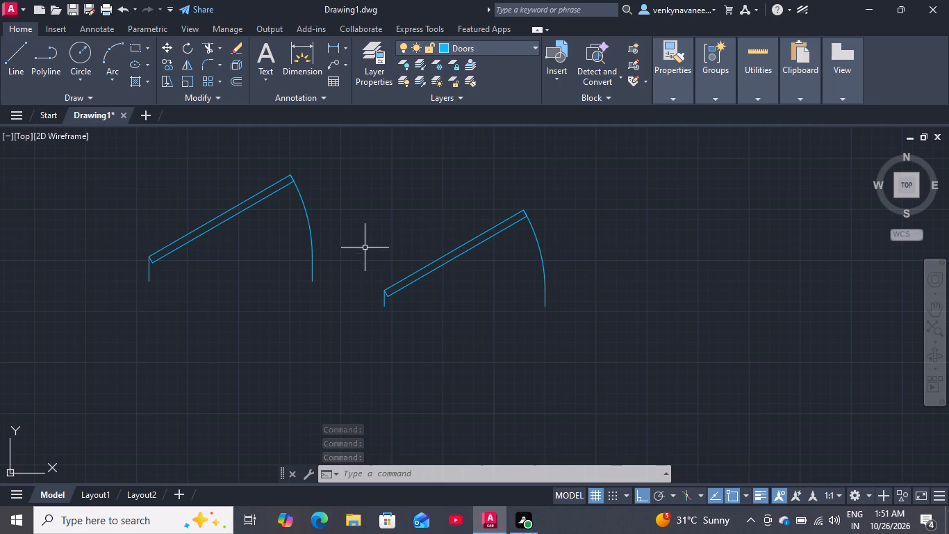
key("space")
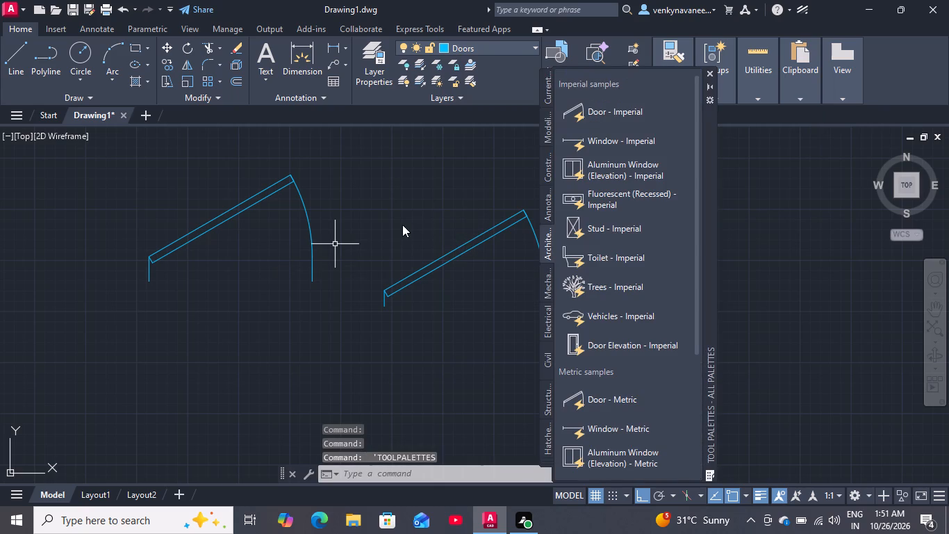
left_click(707, 70)
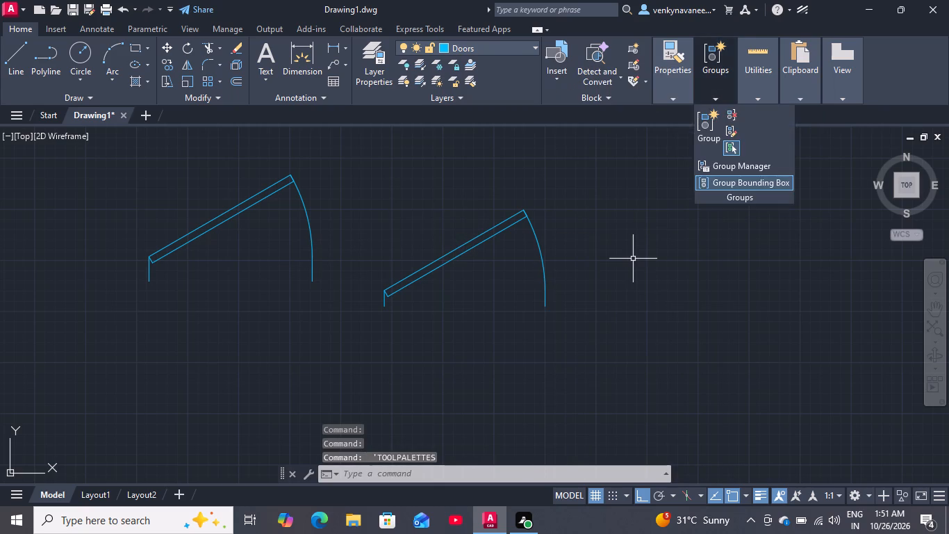
Measure the imperial door block's opening width.
type("mea")
key("Return")
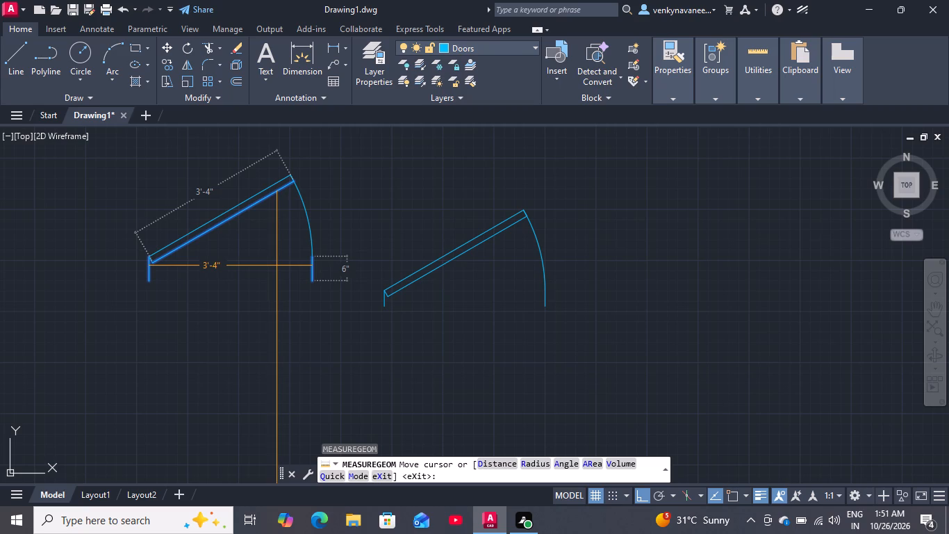
key("space")
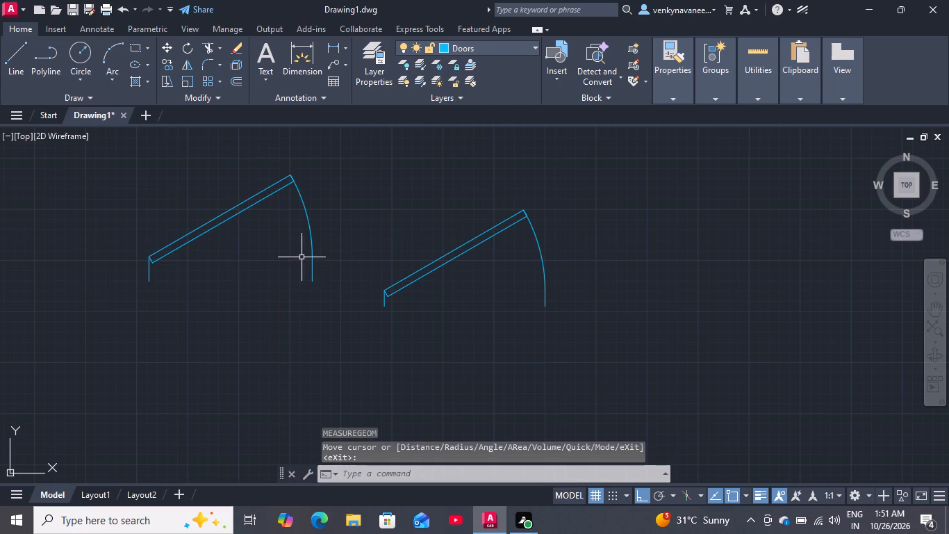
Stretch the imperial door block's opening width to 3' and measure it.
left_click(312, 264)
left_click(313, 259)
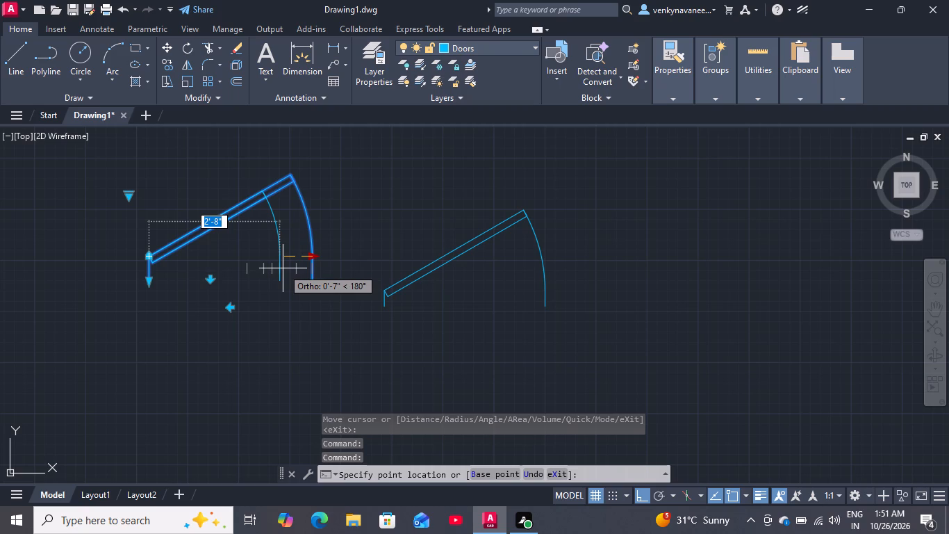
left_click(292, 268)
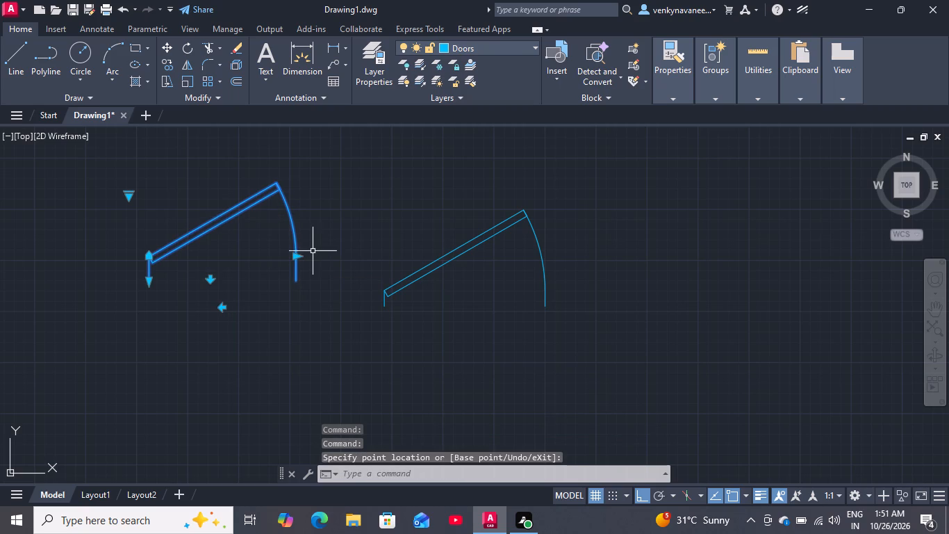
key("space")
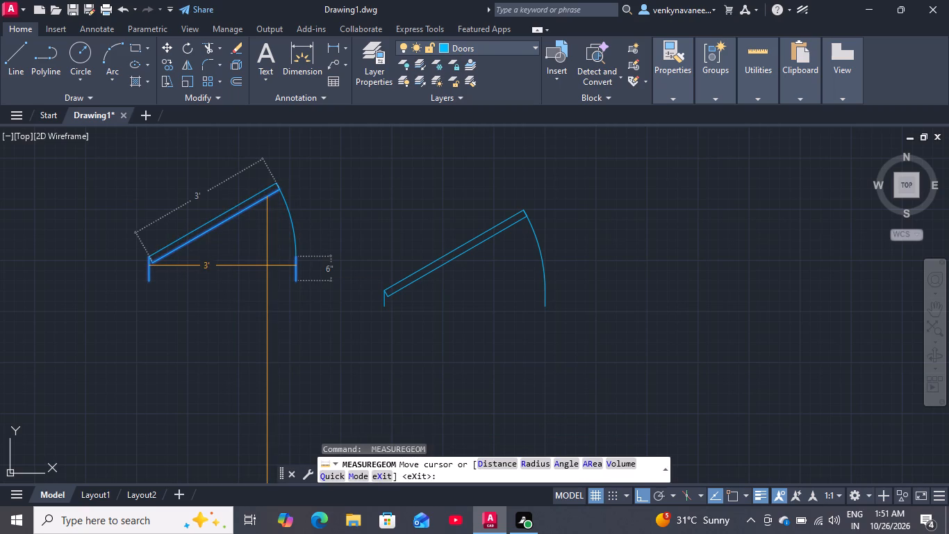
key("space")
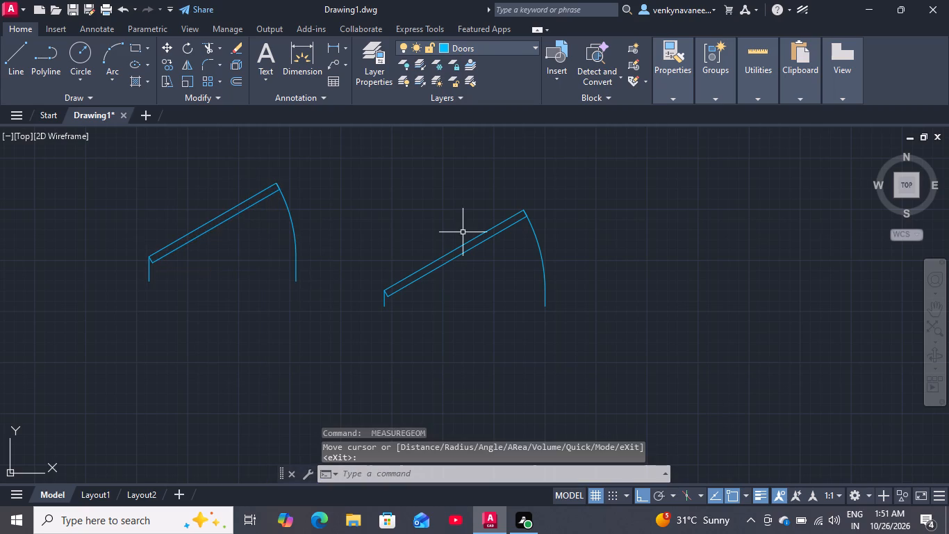
Delete the metric door block east of the imperial door.
left_click(550, 207)
left_click(429, 266)
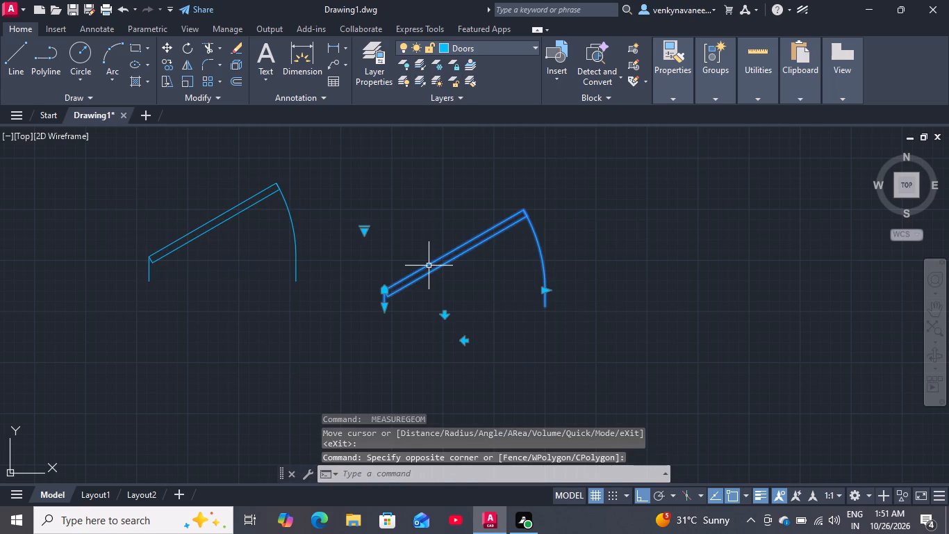
key("Delete")
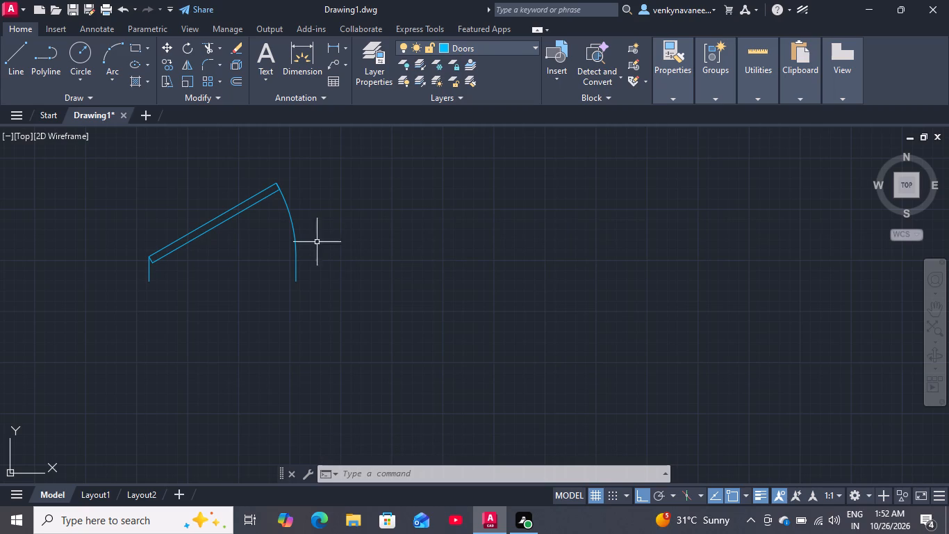
Set the imperial door block's swing to Open 90º.
left_click(225, 223)
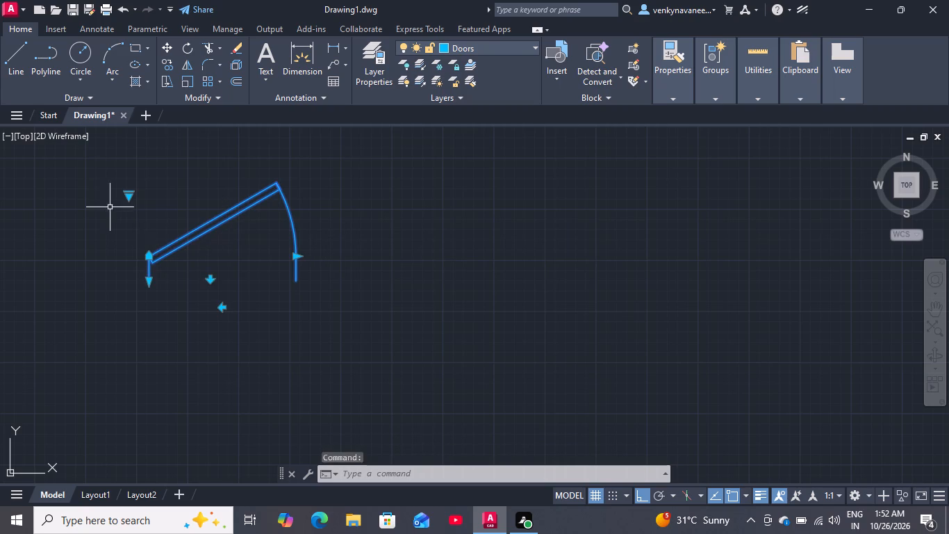
left_click(126, 195)
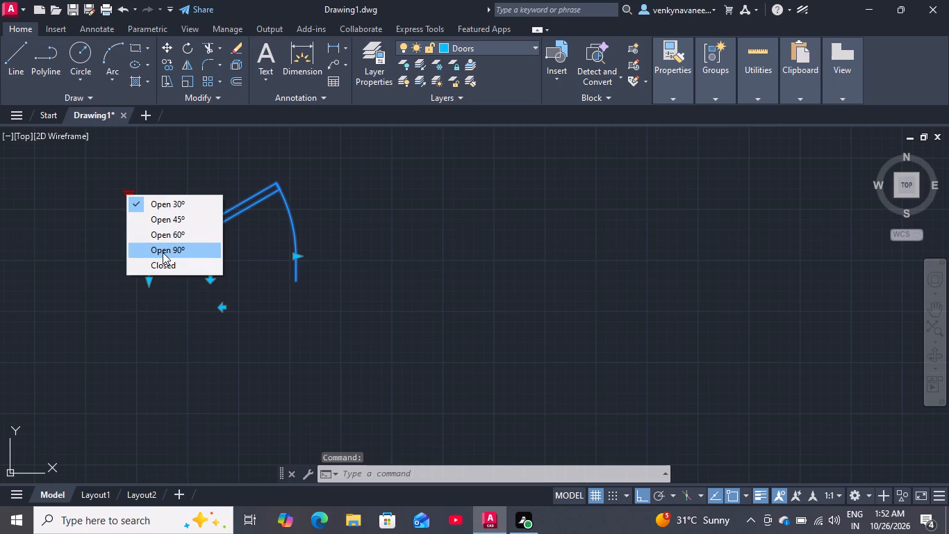
left_click(163, 252)
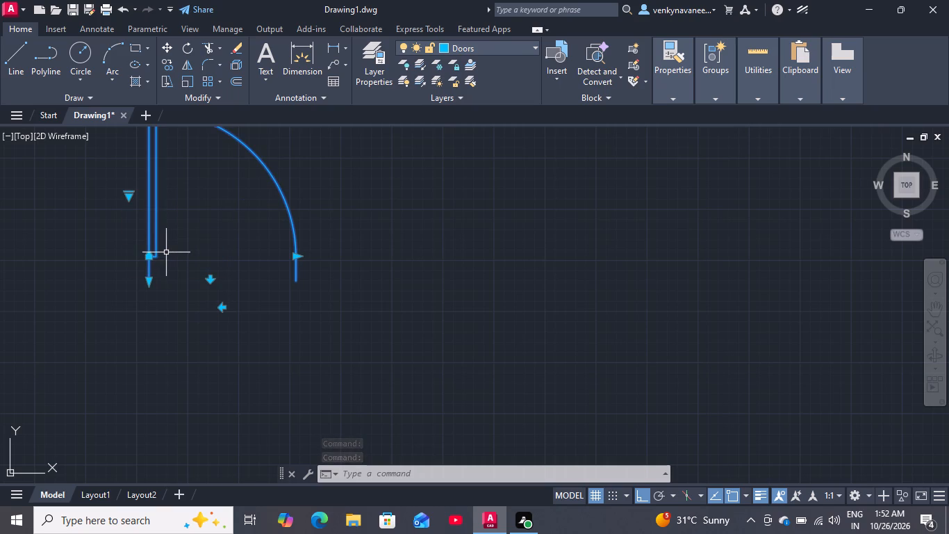
scroll(173, 255, "down", 1)
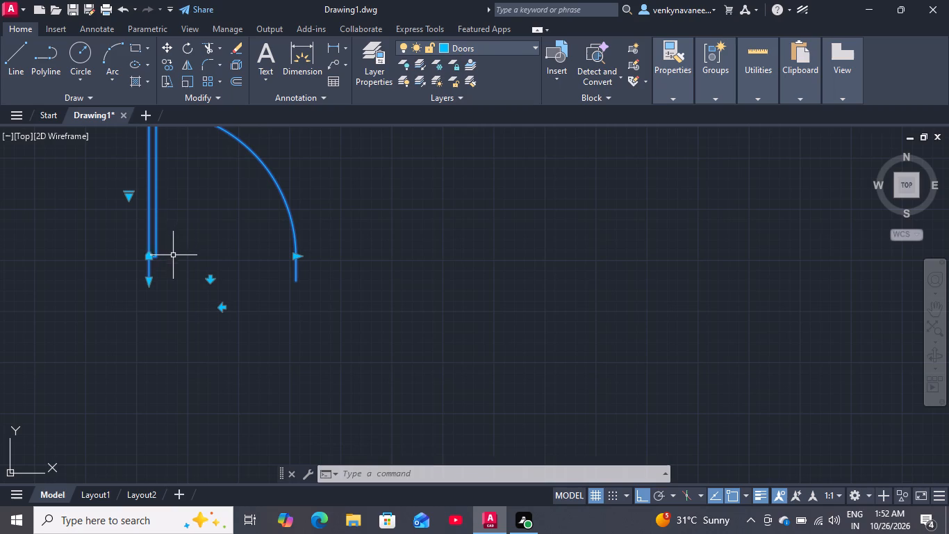
scroll(173, 255, "down", 1)
scroll(195, 208, "up", 2)
scroll(195, 214, "down", 2)
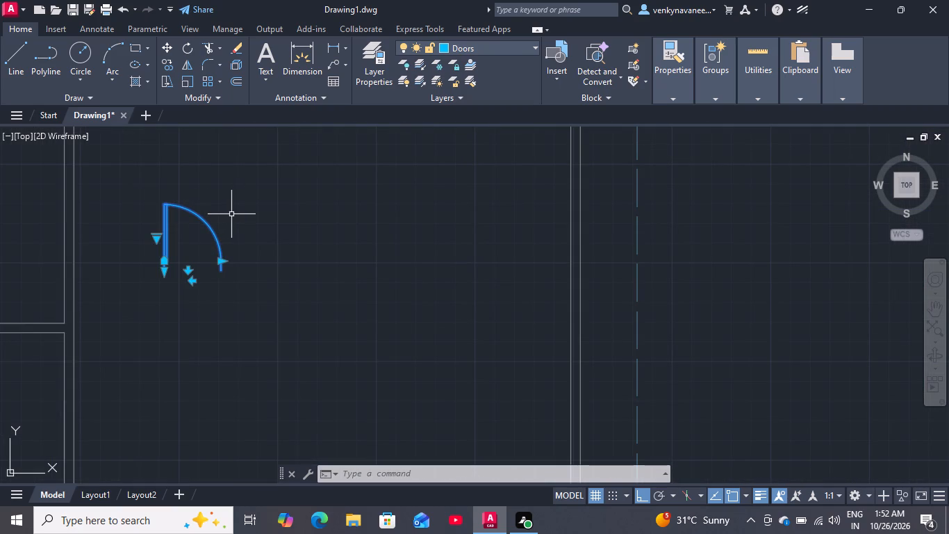
Rotate the door block 180° about its hinge-side jamb end so the leaf points south.
type("ro")
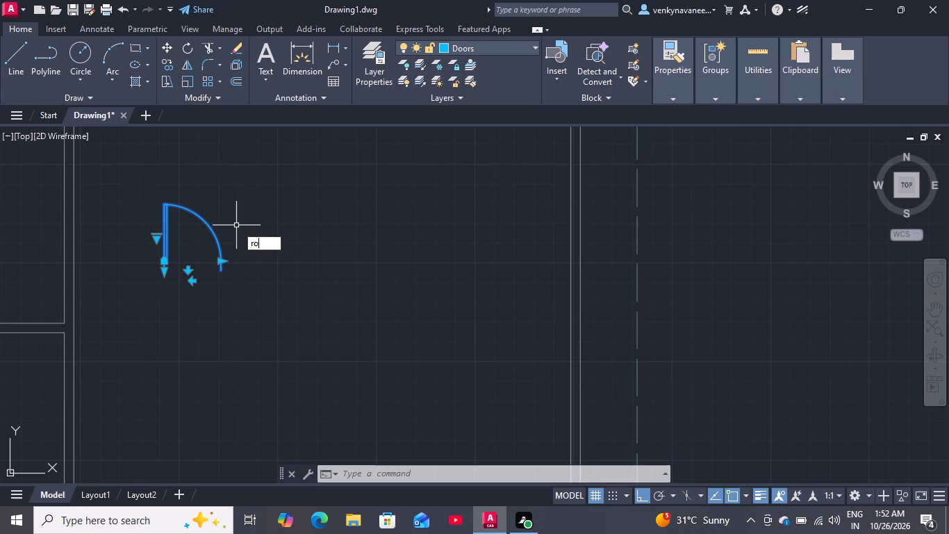
key("Return")
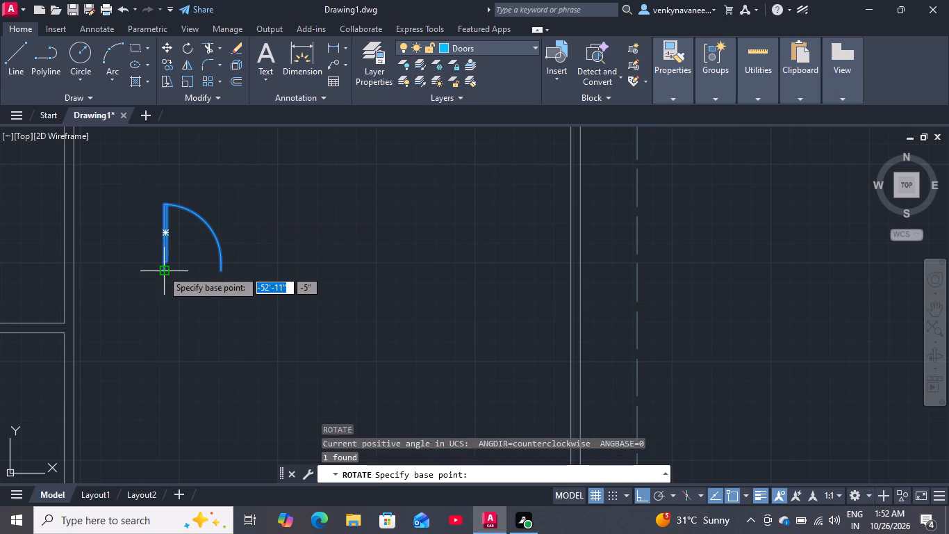
left_click(161, 270)
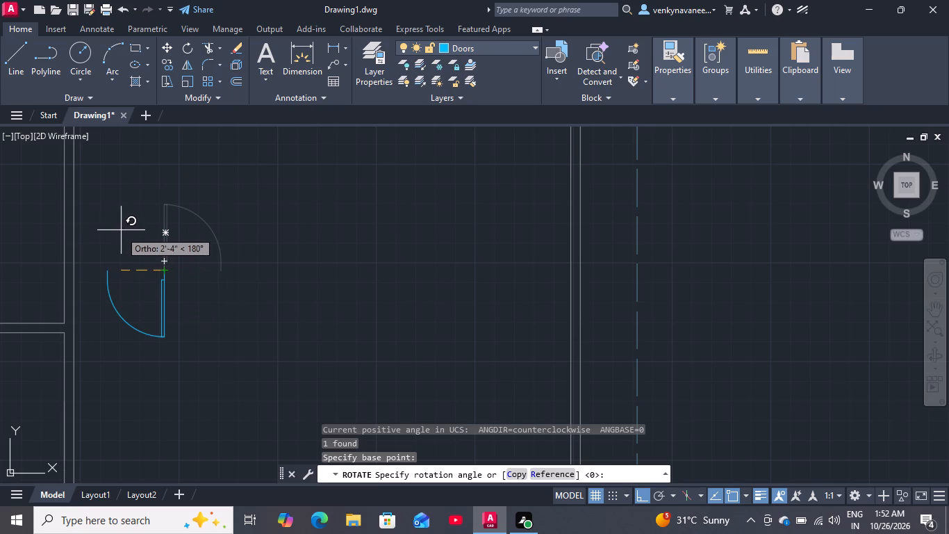
left_click(108, 246)
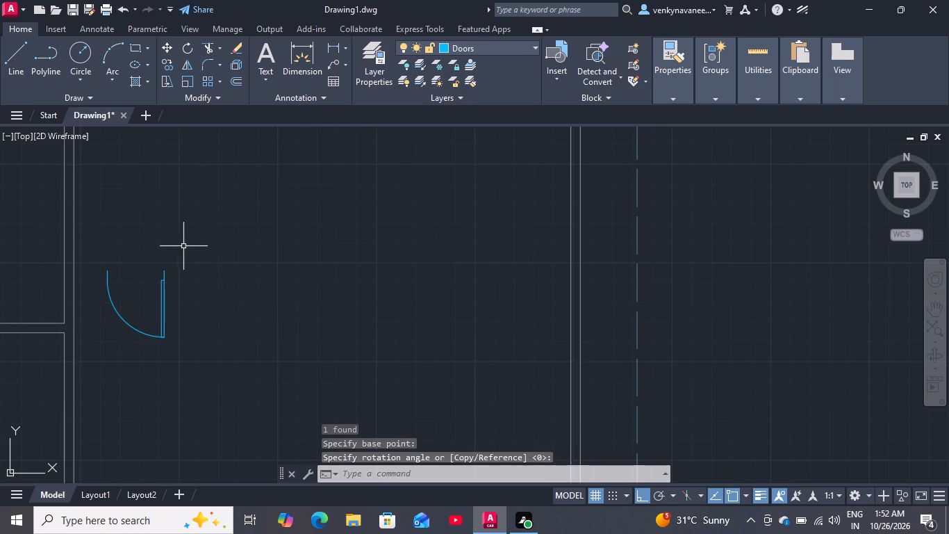
Move the door block by its hinge-side jamb end onto the outer north wall line, just west of the northern small room's partition.
left_click_drag(183, 246, 169, 282)
left_click(117, 344)
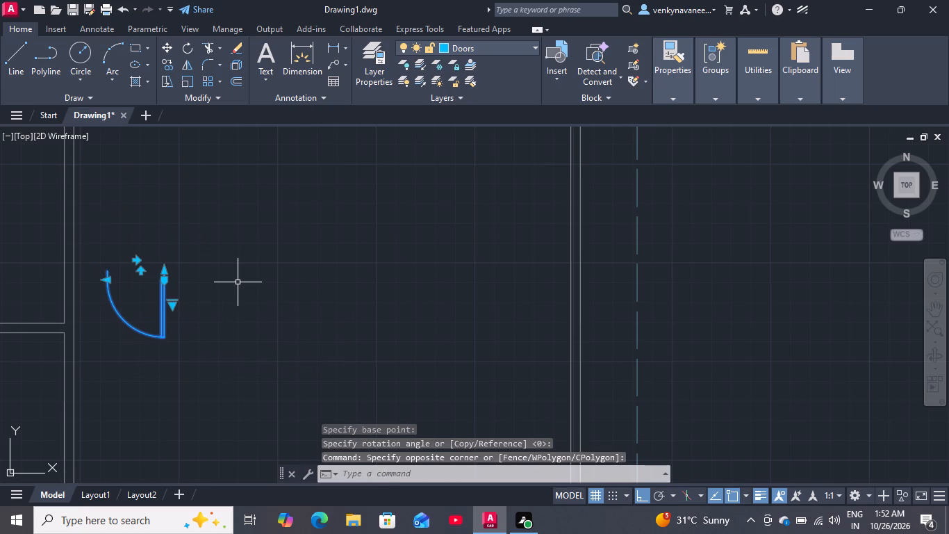
key("m")
key("Return")
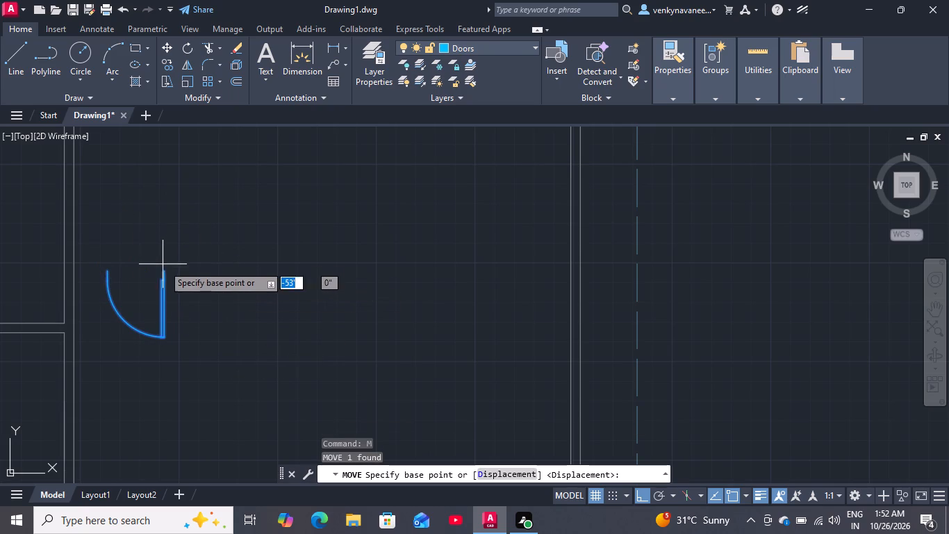
left_click(165, 267)
scroll(201, 245, "down", 4)
scroll(145, 187, "up", 3)
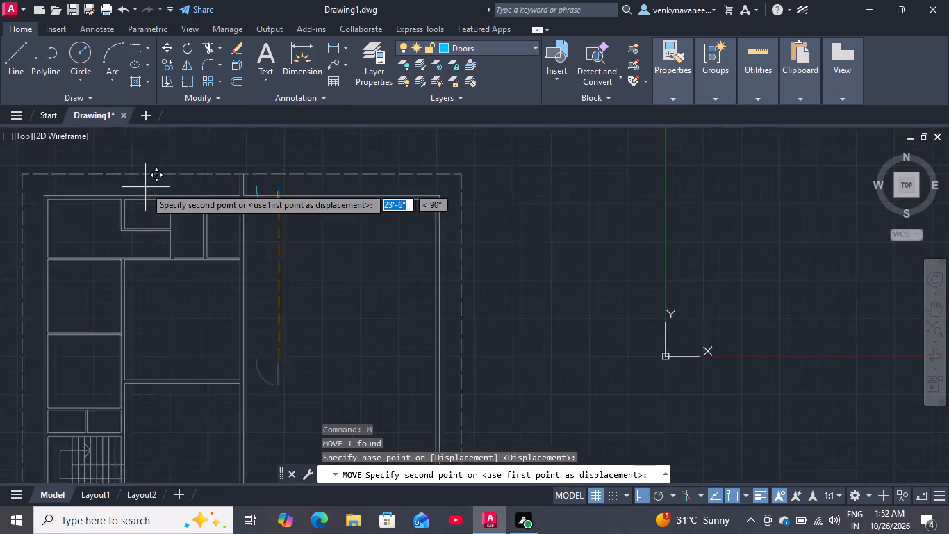
scroll(145, 187, "up", 1)
scroll(69, 216, "up", 2)
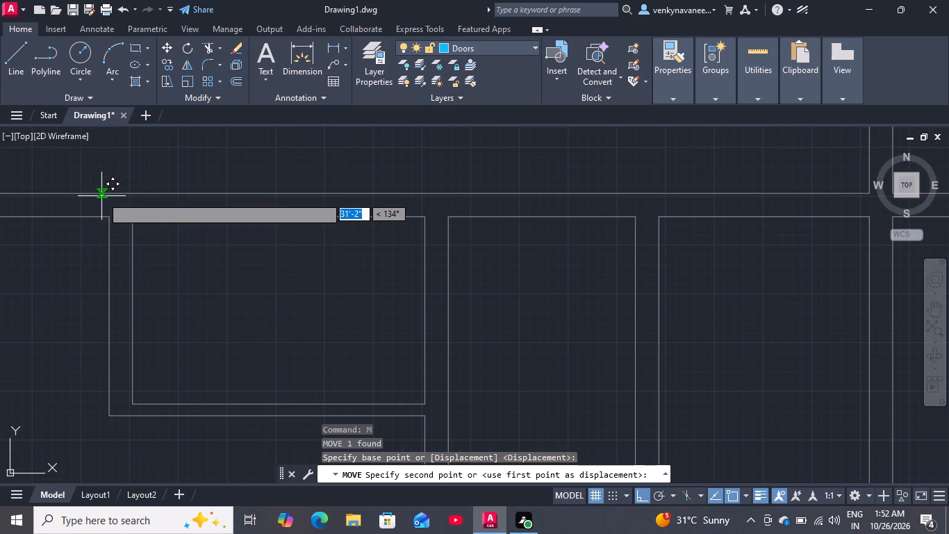
left_click(101, 196)
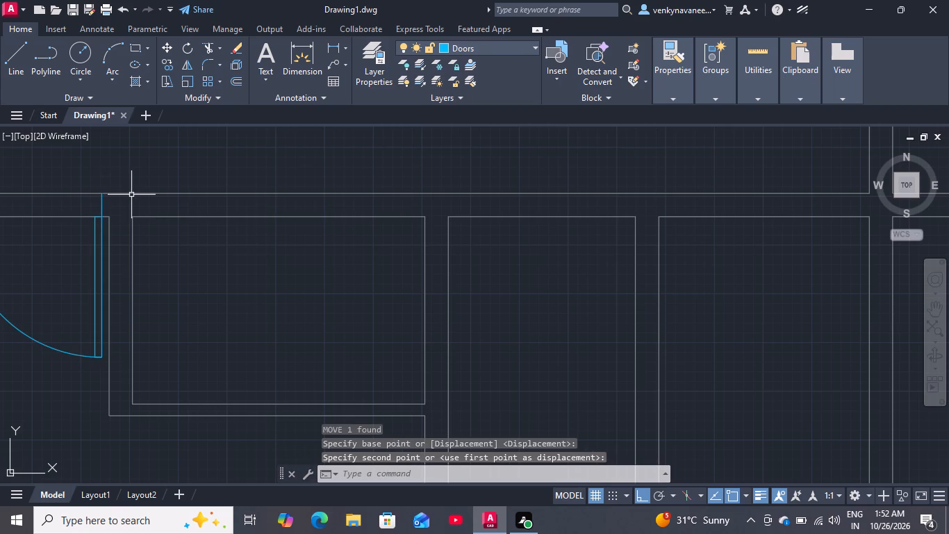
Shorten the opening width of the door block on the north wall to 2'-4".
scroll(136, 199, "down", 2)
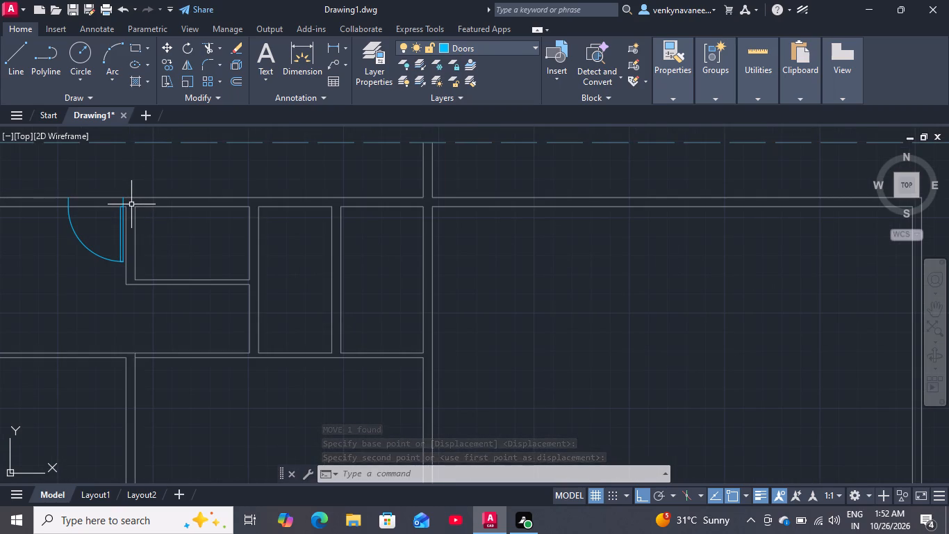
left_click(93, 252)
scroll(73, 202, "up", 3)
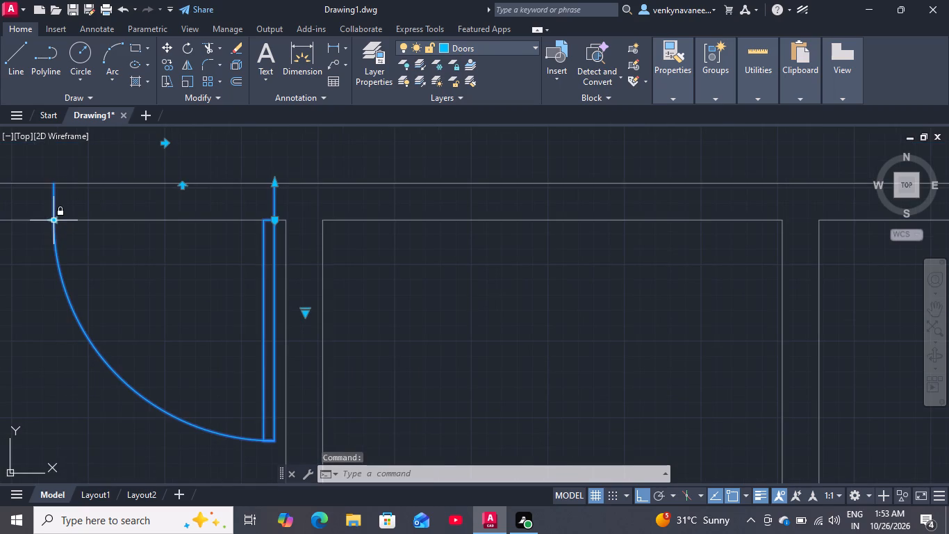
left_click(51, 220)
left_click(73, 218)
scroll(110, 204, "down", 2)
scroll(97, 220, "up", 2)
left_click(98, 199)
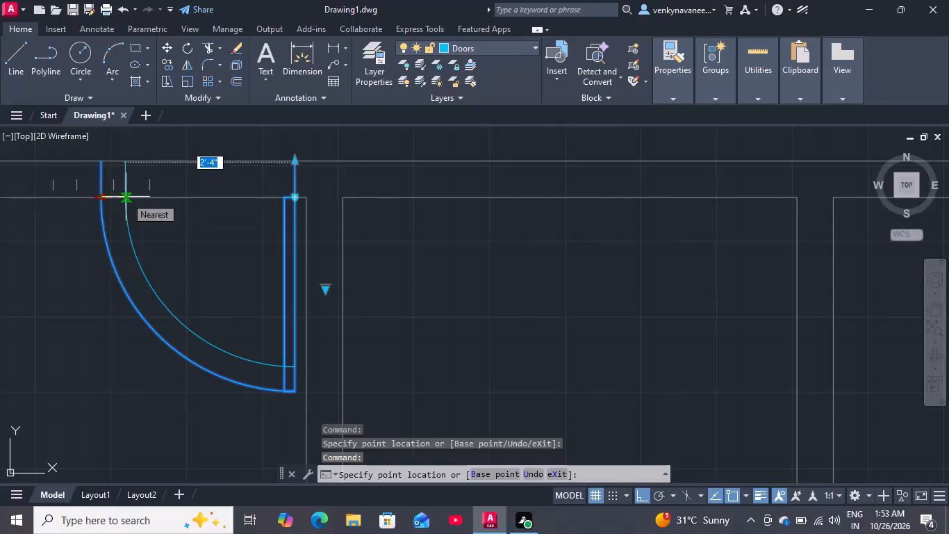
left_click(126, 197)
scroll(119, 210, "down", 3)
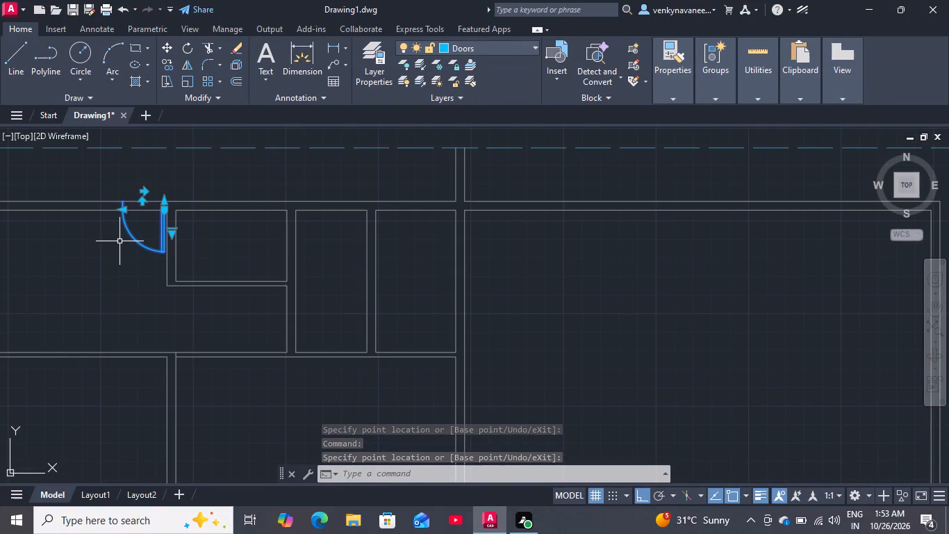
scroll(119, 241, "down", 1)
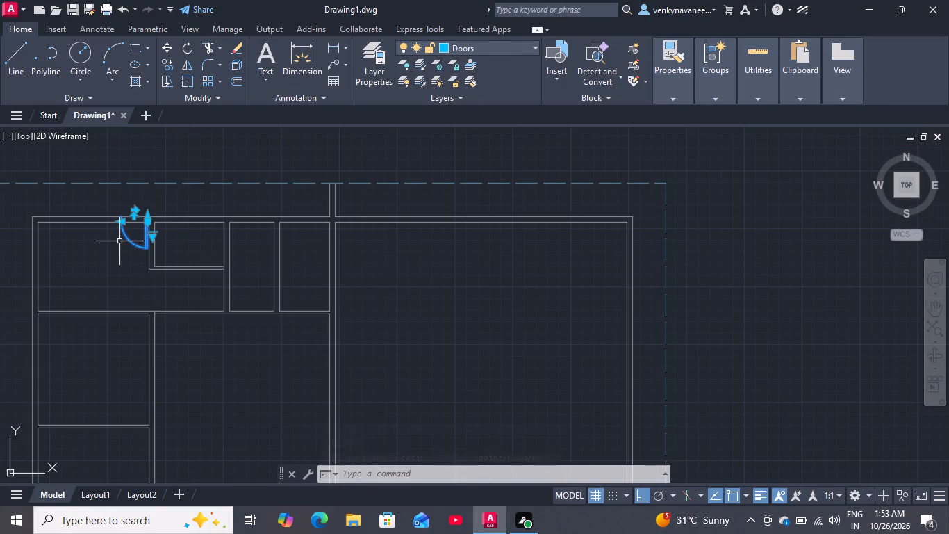
Shorten the north wall door block's opening width by one more size increment and deselect it.
scroll(119, 240, "up", 3)
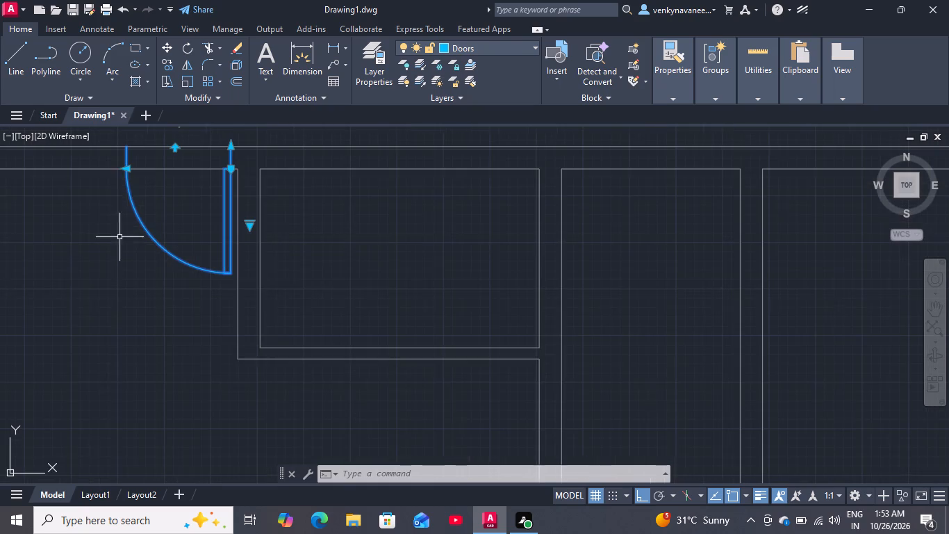
left_click(129, 170)
left_click(141, 171)
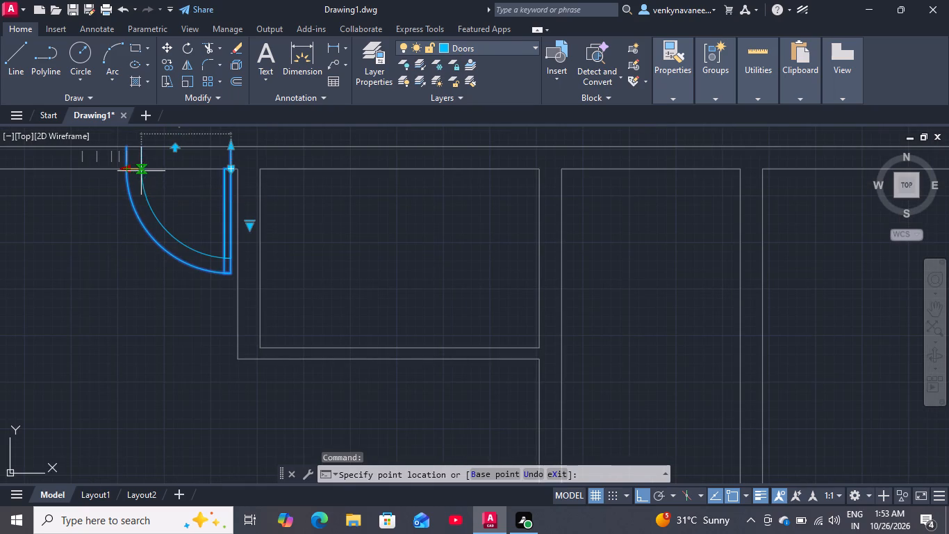
scroll(85, 218, "down", 2)
key("Escape")
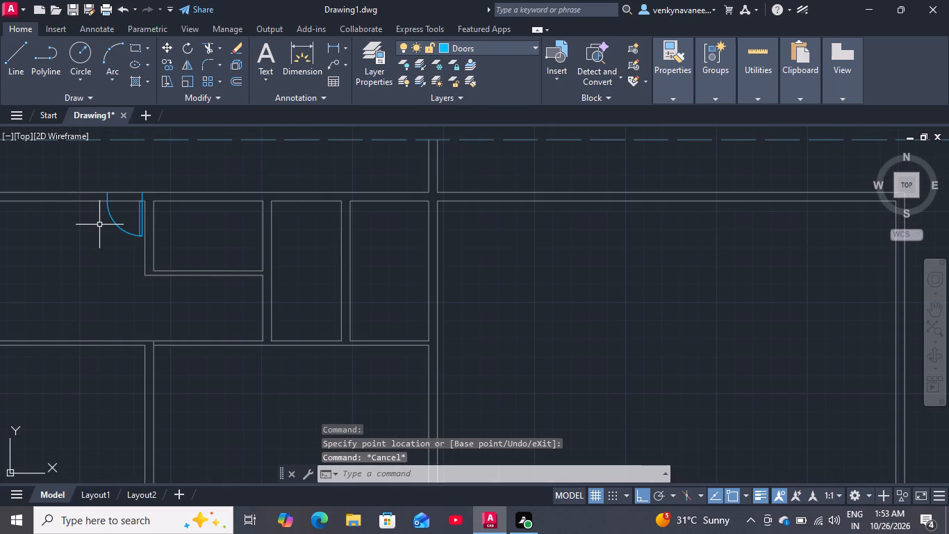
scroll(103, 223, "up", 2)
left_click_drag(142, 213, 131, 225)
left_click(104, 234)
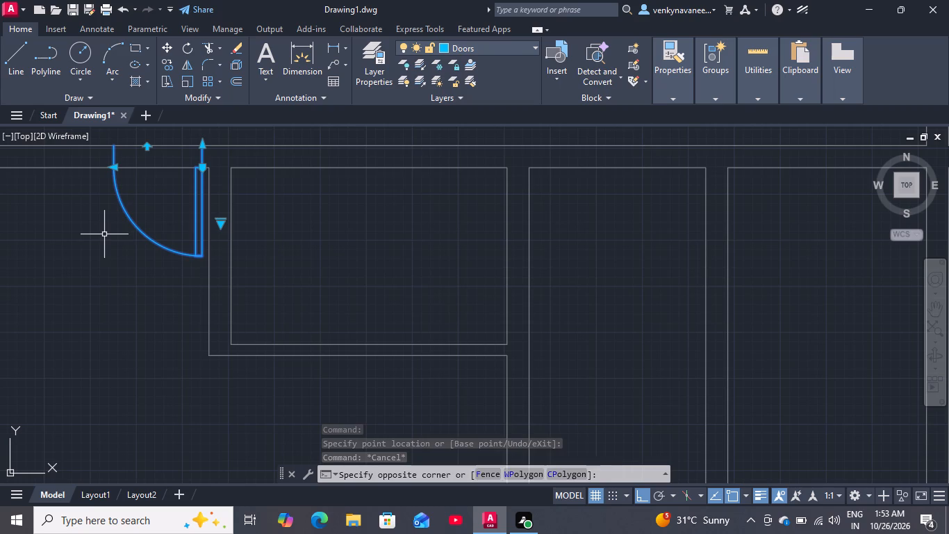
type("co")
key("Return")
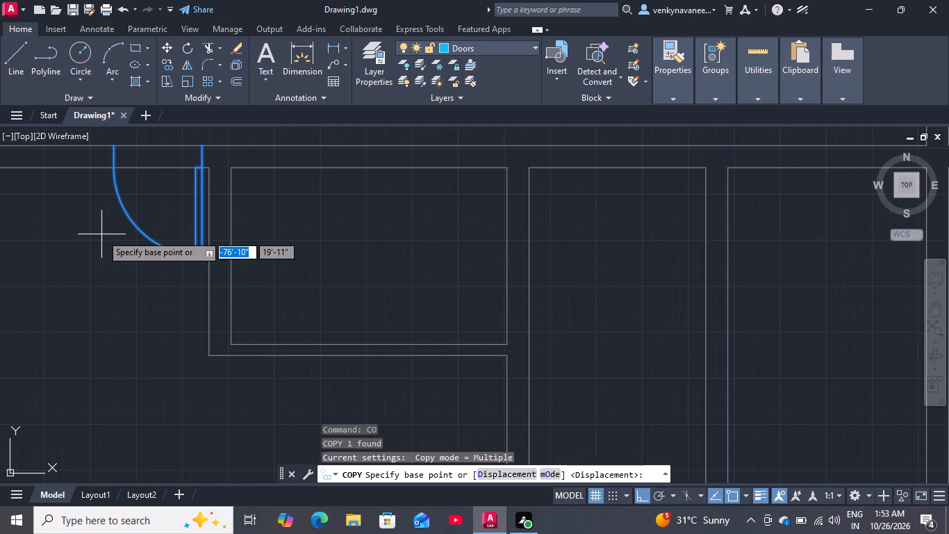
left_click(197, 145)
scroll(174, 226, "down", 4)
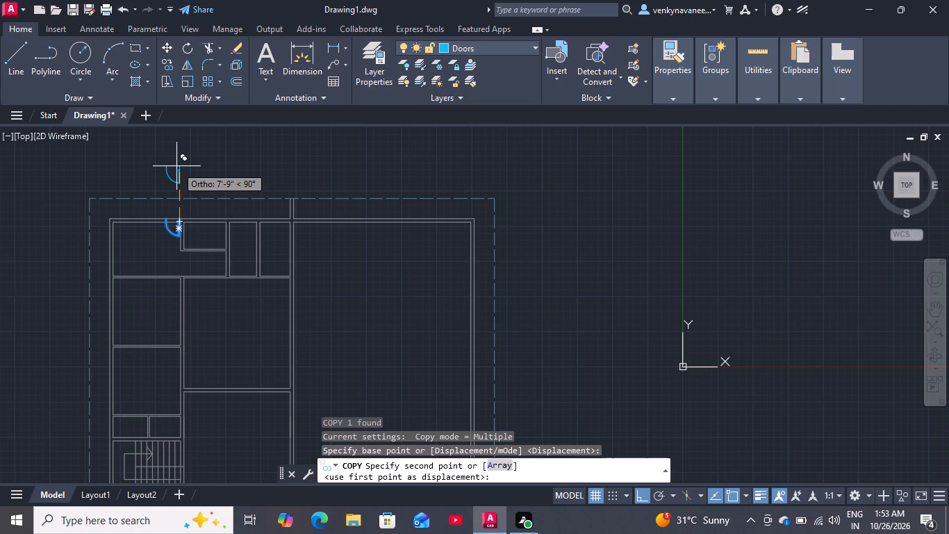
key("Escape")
Widen the opening of the door block on the north wall to 2'-4".
scroll(167, 228, "up", 3)
left_click(167, 227)
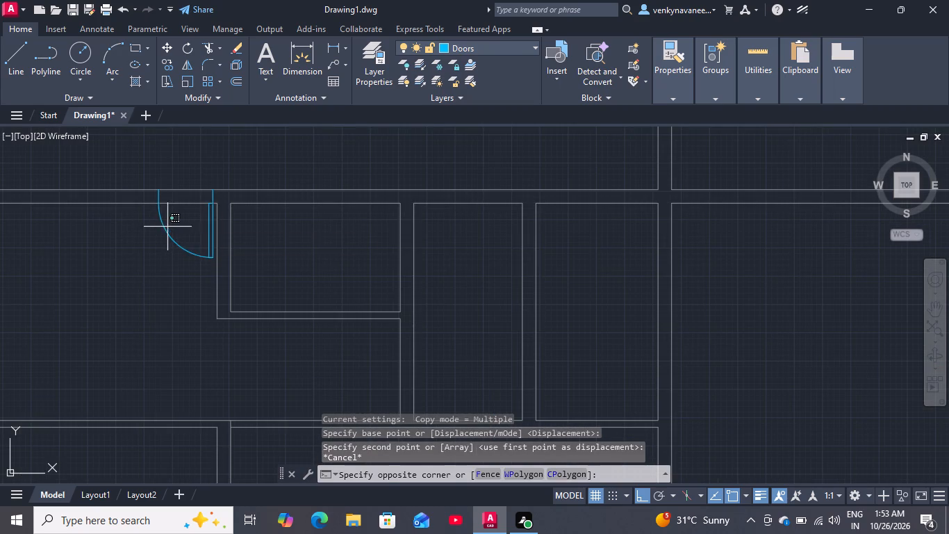
left_click(147, 217)
left_click(156, 204)
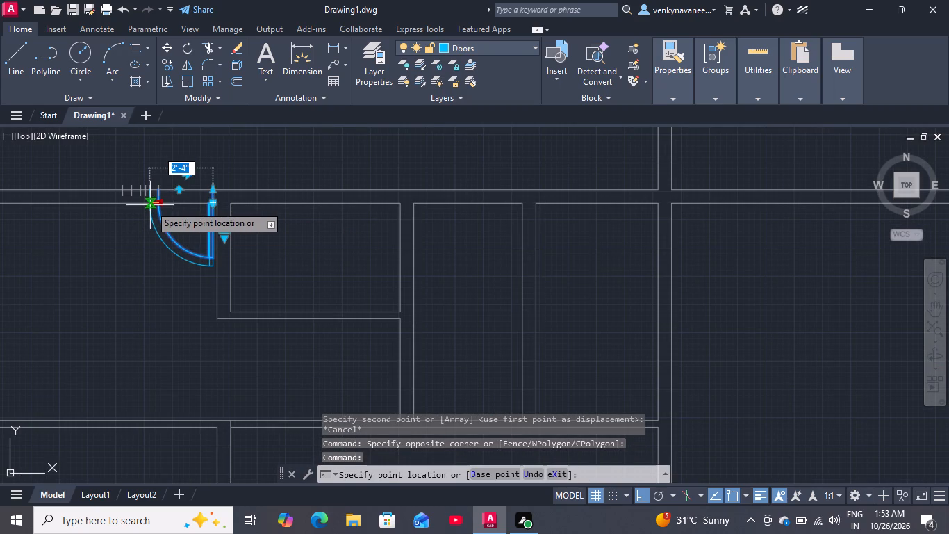
scroll(150, 205, "up", 3)
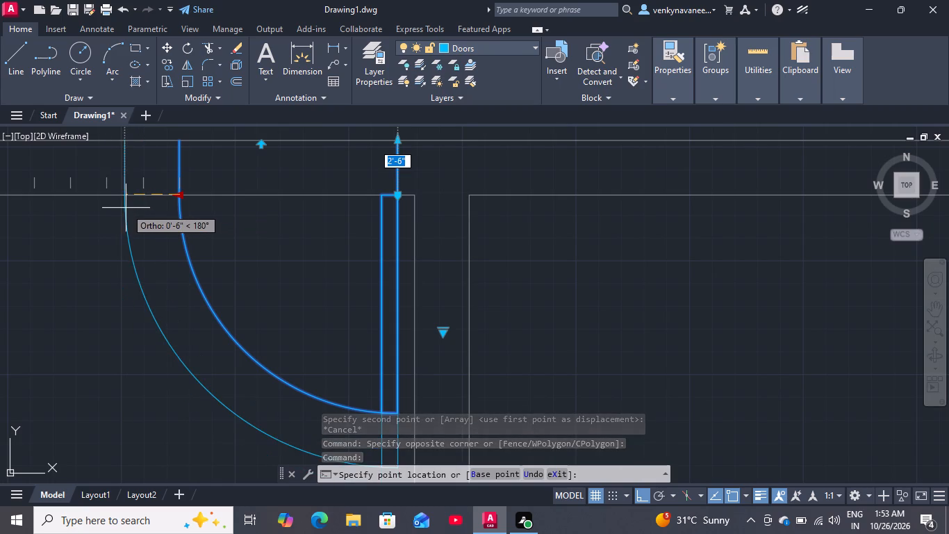
left_click(136, 207)
scroll(122, 220, "down", 2)
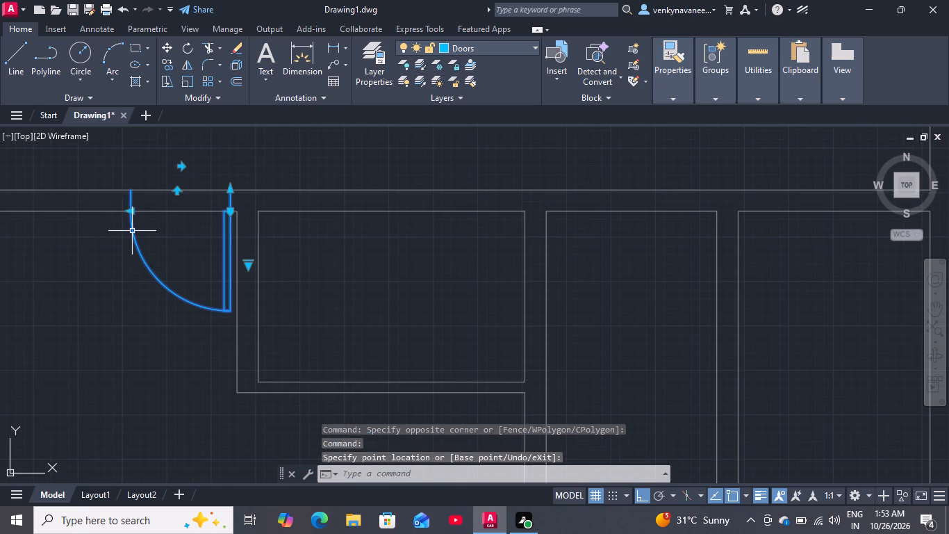
key("Escape")
Copy the north wall door block as a linear array of 10 items running east along the north wall.
left_click_drag(170, 255, 154, 275)
left_click(121, 283)
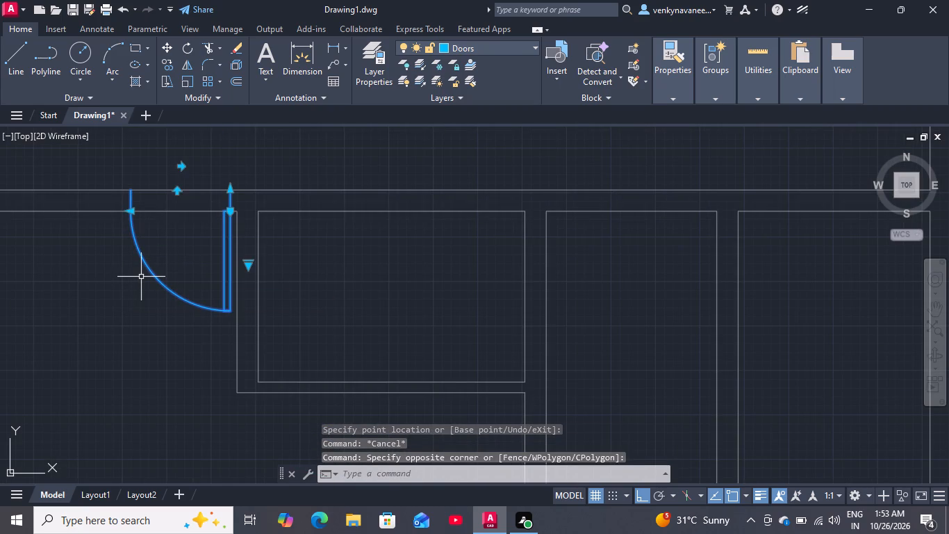
type("co")
key("Return")
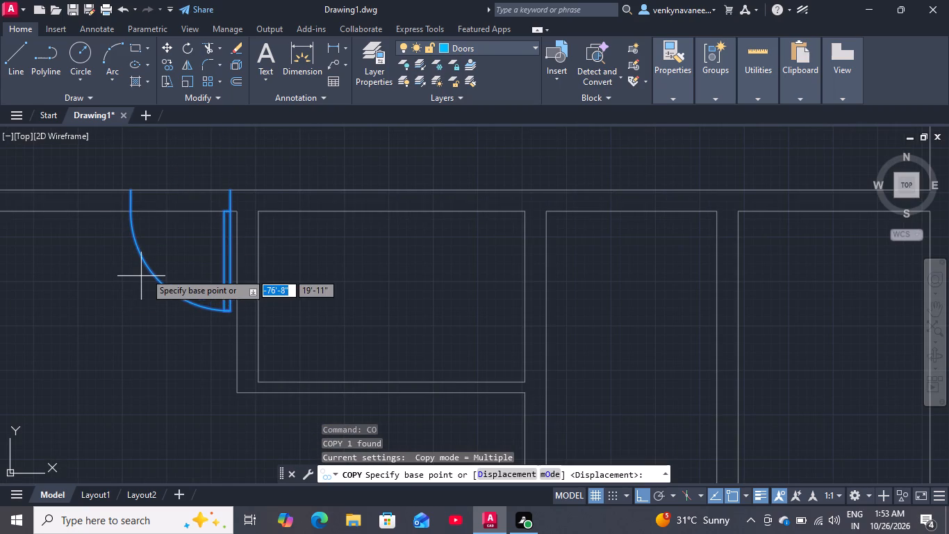
left_click_drag(202, 243, 202, 257)
key("a")
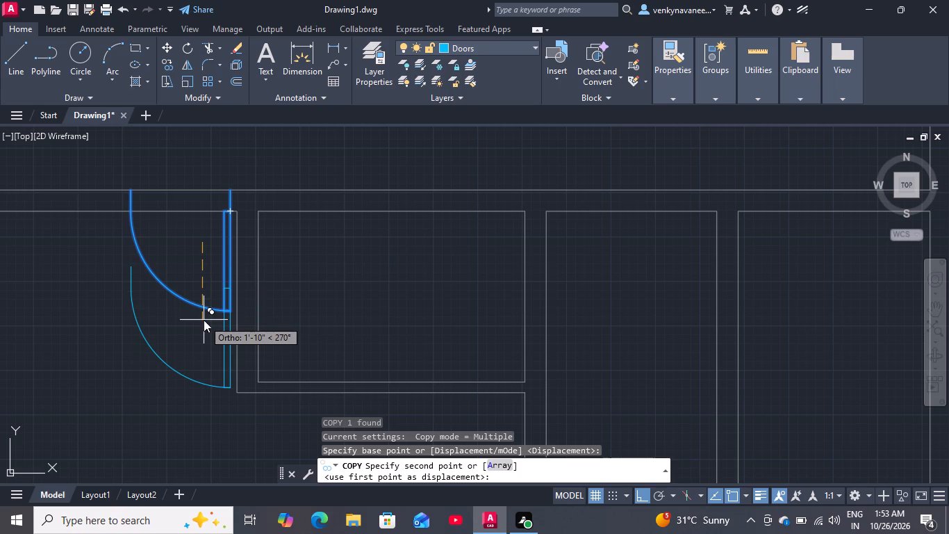
key("Return")
type("10")
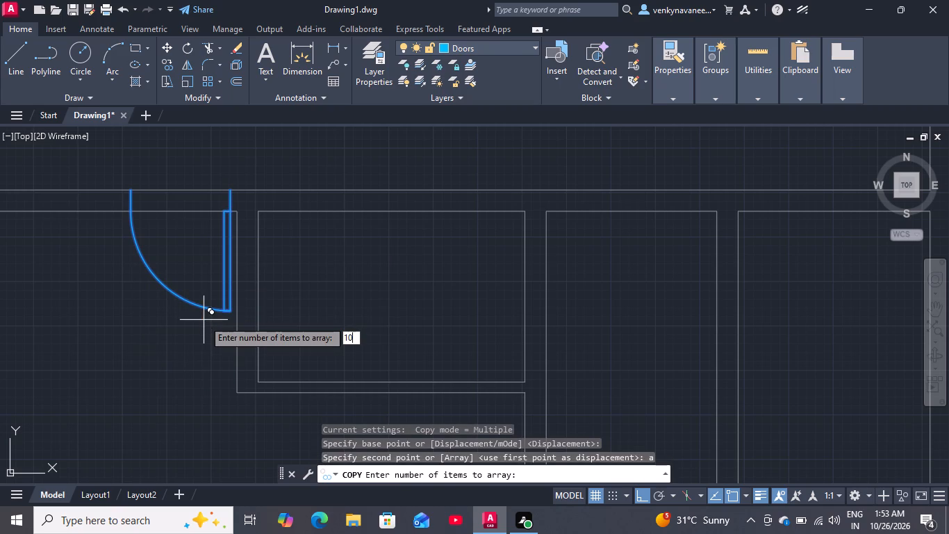
key("Return")
scroll(333, 277, "down", 2)
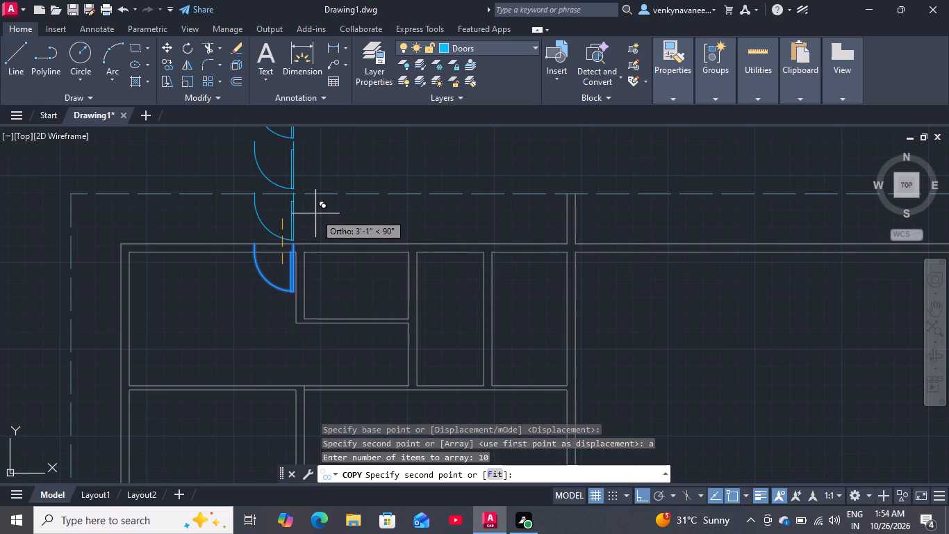
scroll(349, 245, "down", 2)
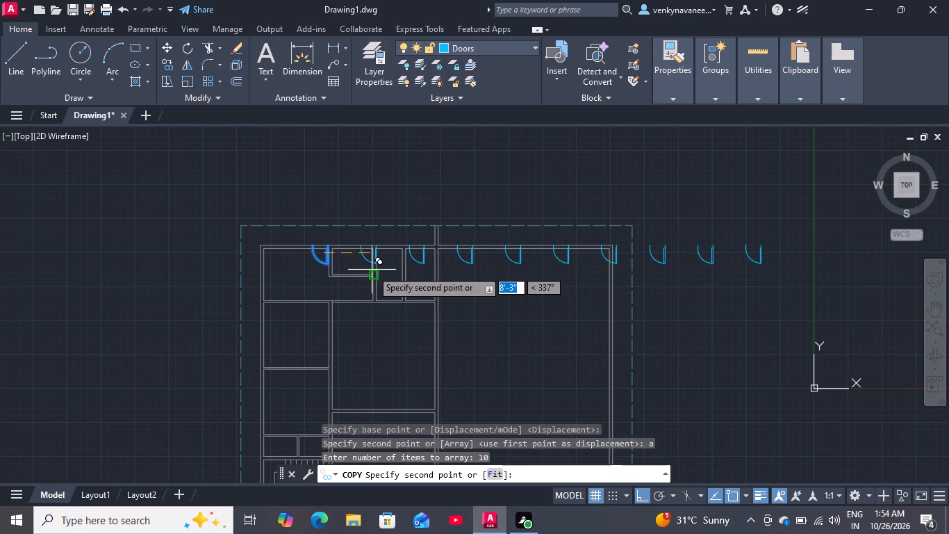
left_click(361, 266)
key("space")
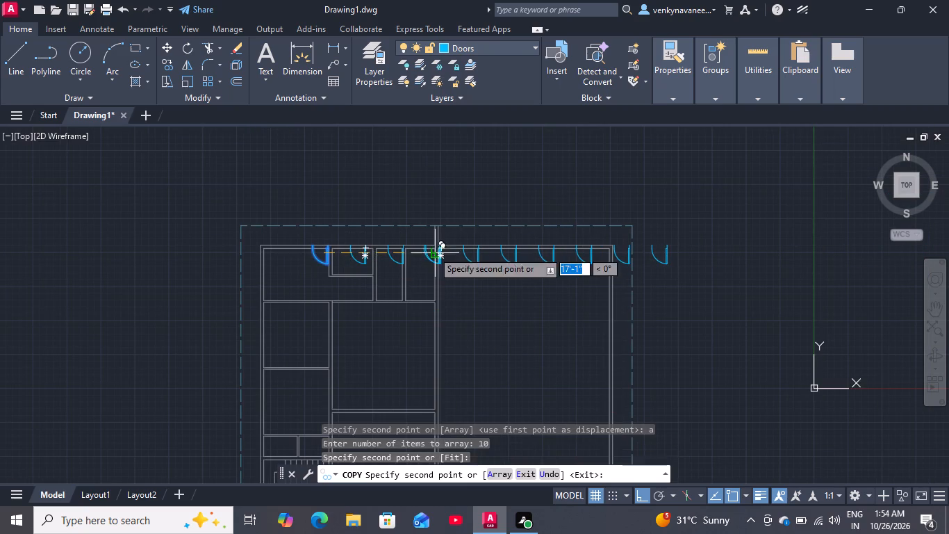
Rotate the second door block from the west by 270° about its hinge-side jamb end on the outer north wall line.
scroll(363, 262, "up", 3)
left_click(361, 257)
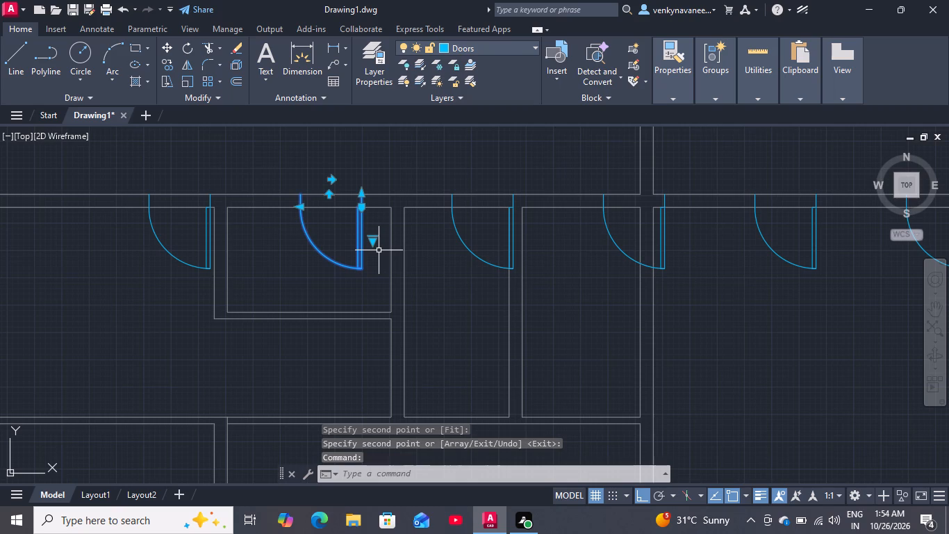
type("ro")
key("Return")
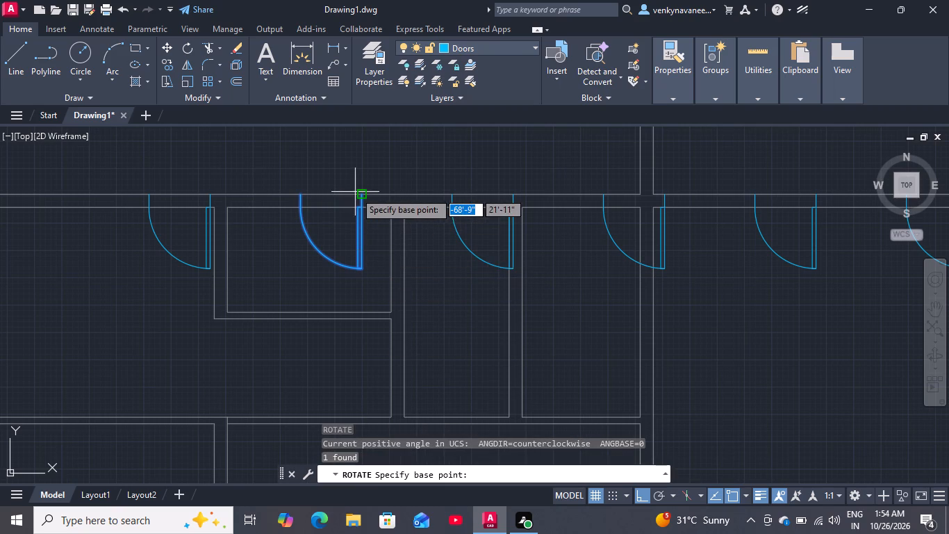
left_click(357, 193)
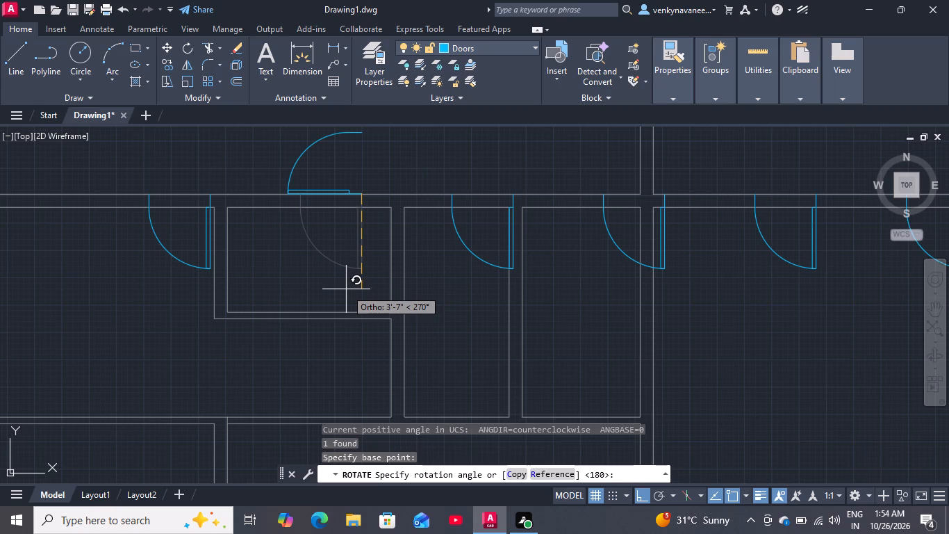
left_click(346, 289)
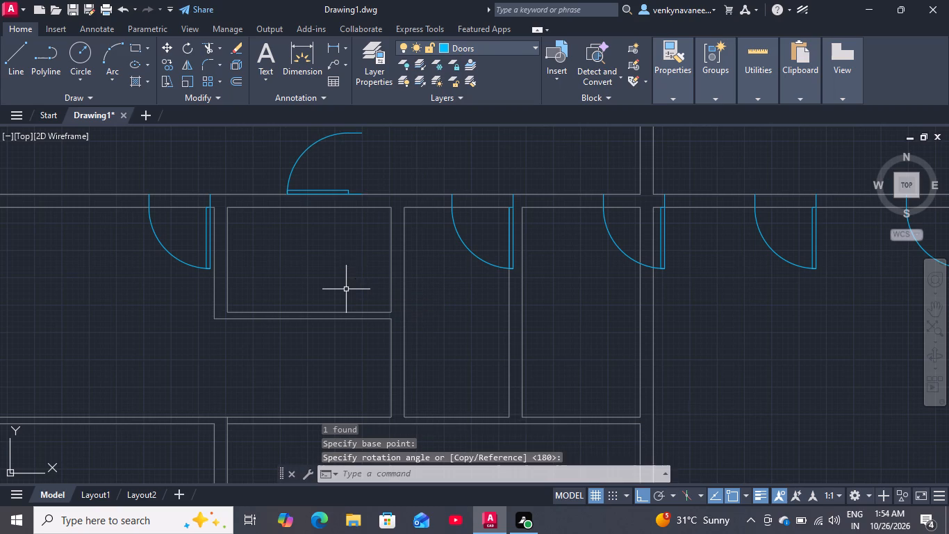
Mirror the rotated door block across the outer north wall line so it swings south, erasing the source object.
left_click_drag(352, 165, 316, 173)
left_click(276, 179)
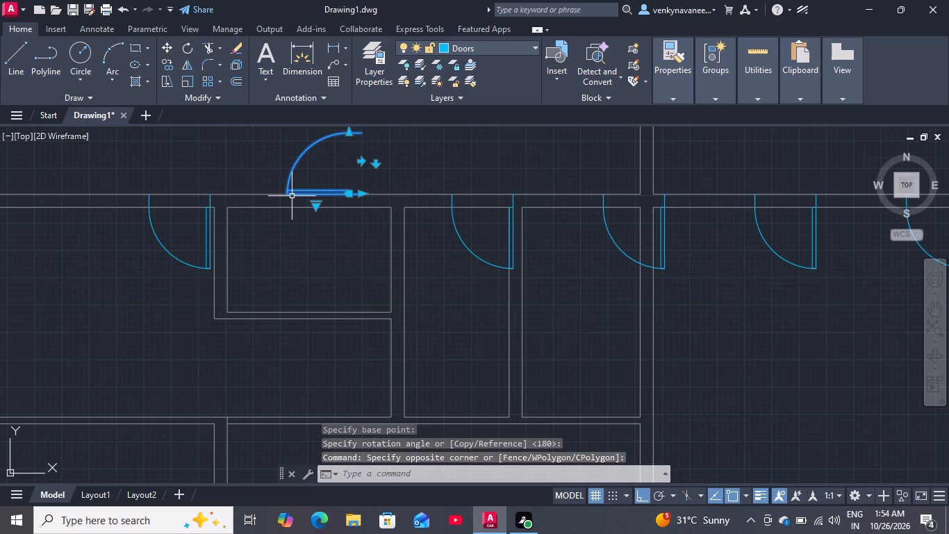
type("mi")
key("Return")
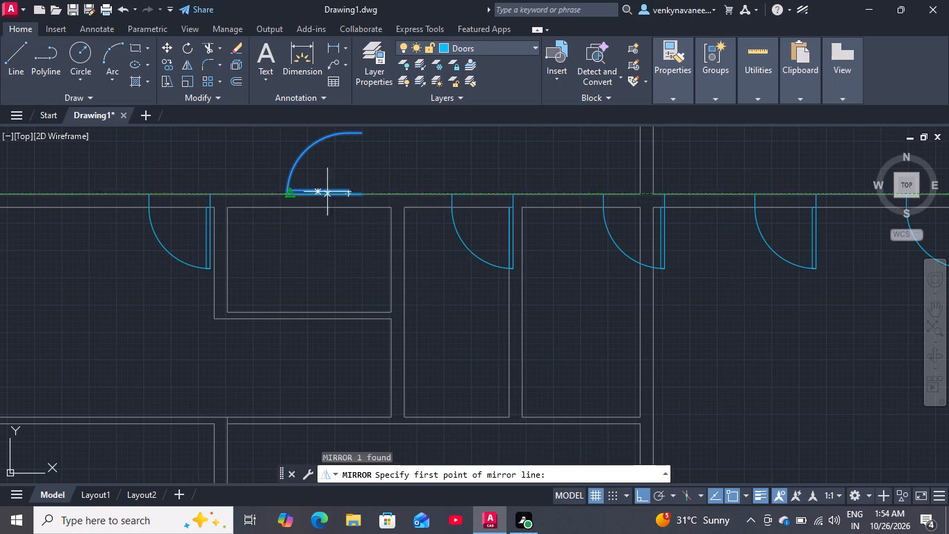
left_click(359, 193)
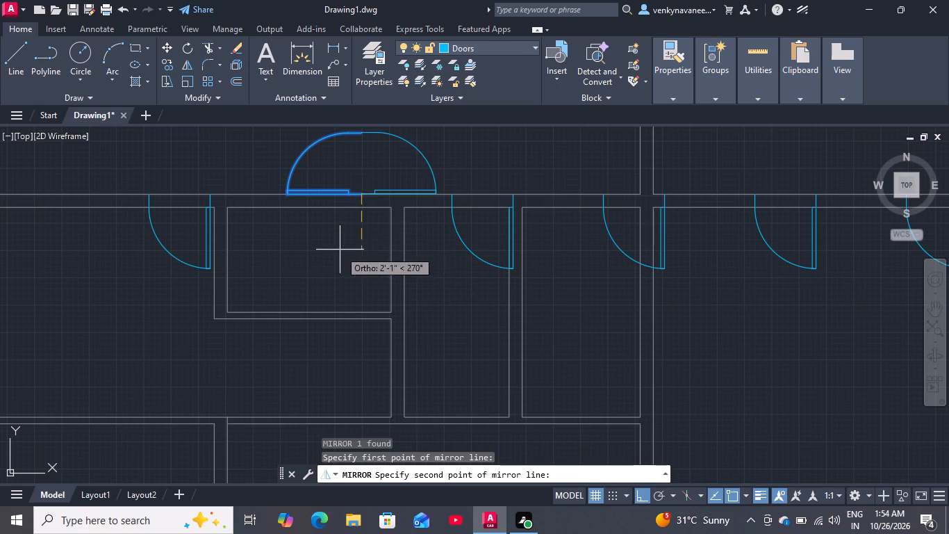
left_click(292, 239)
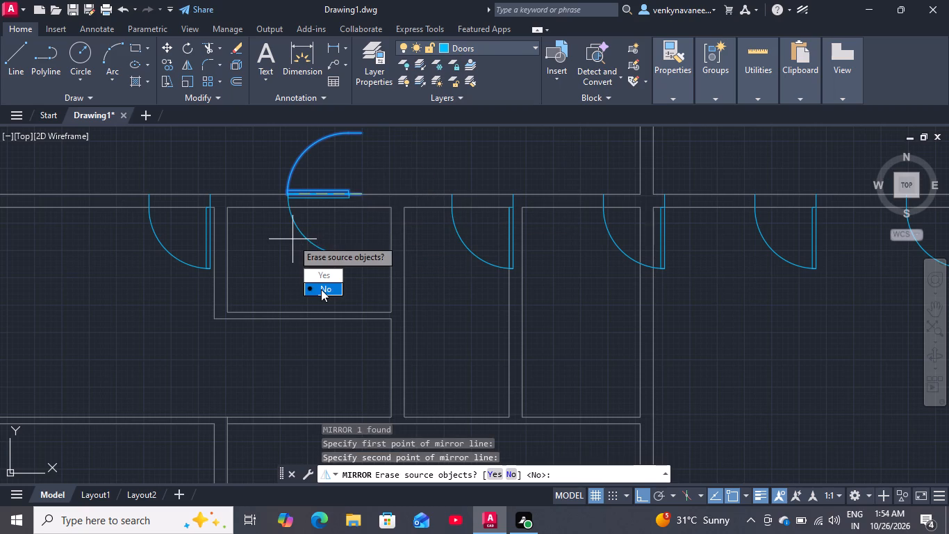
left_click_drag(322, 273, 292, 239)
Move the mirrored door block by its outer jamb end into the east wall of the second west room, just below its north wall.
left_click_drag(303, 216, 294, 231)
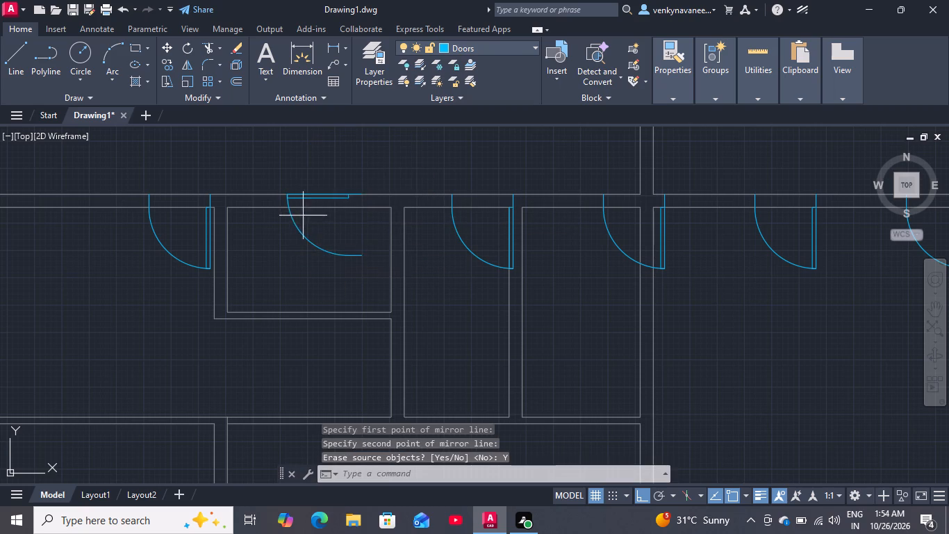
left_click(283, 238)
key("m")
key("Return")
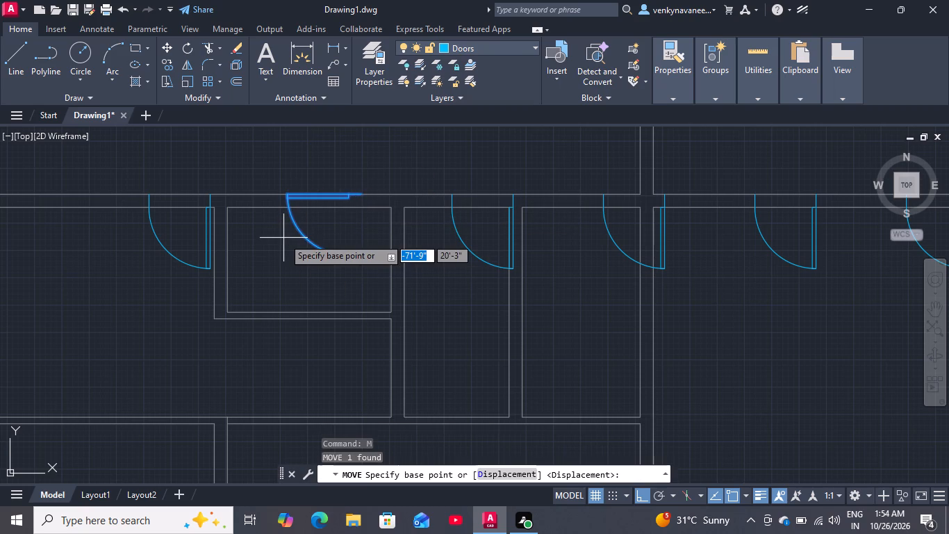
left_click(361, 197)
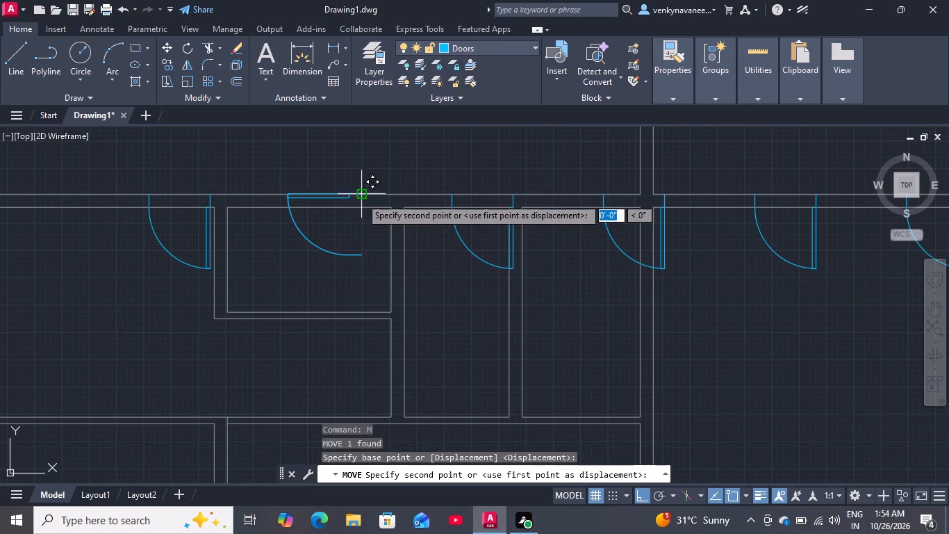
scroll(319, 236, "down", 2)
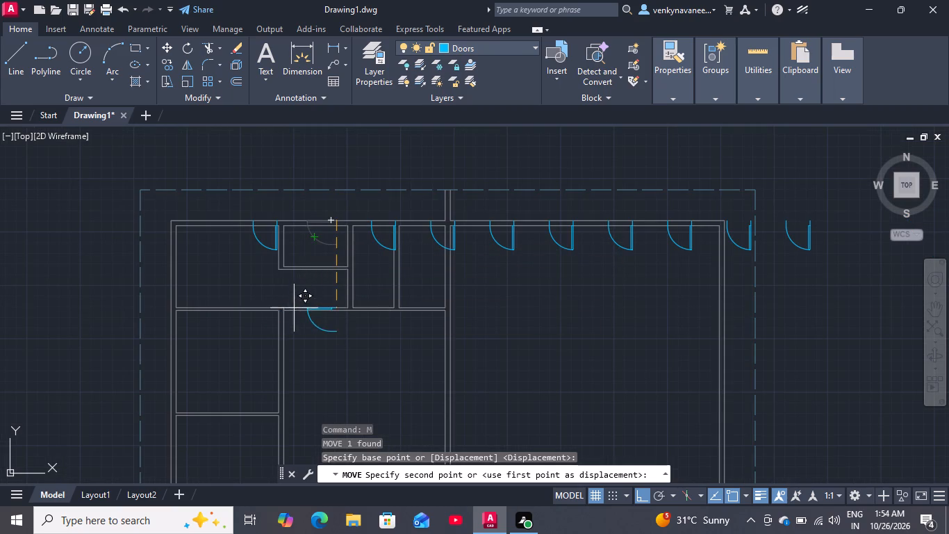
scroll(285, 320, "up", 5)
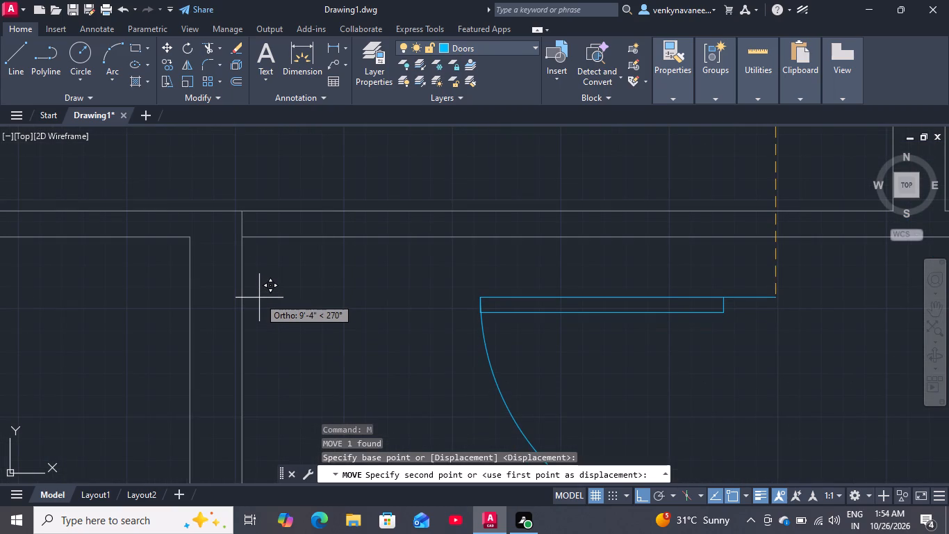
left_click(239, 245)
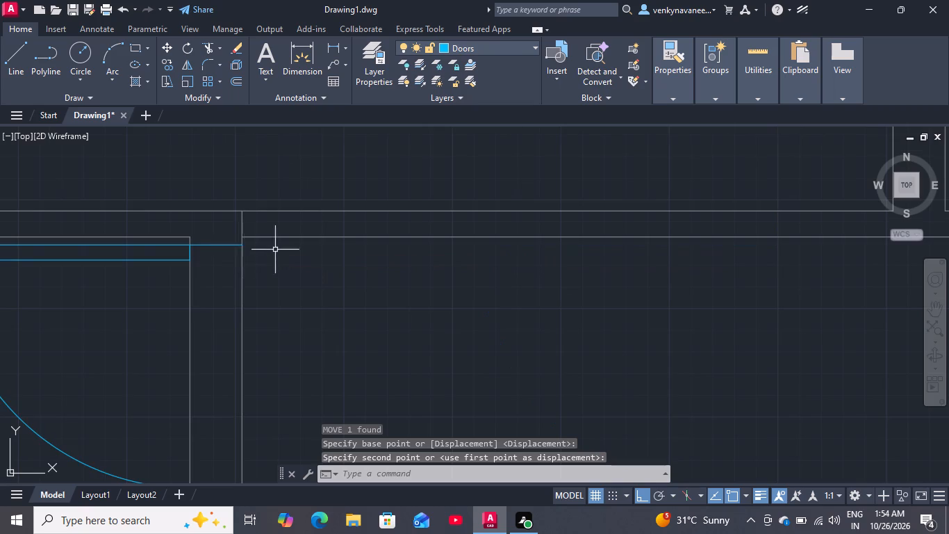
Copy that door block about 10'-2" south into the east wall of the third west room, just below its north wall.
scroll(283, 248, "down", 3)
scroll(243, 291, "up", 1)
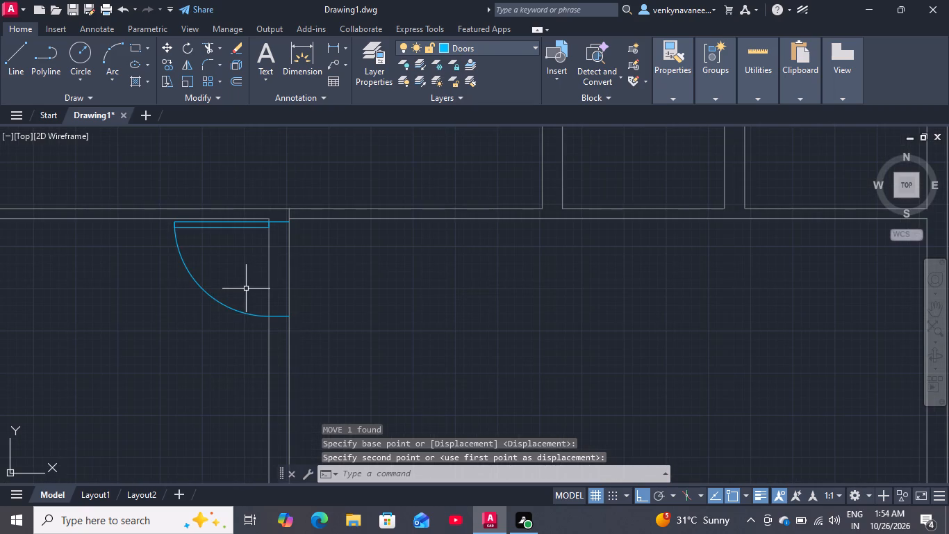
scroll(307, 258, "down", 4)
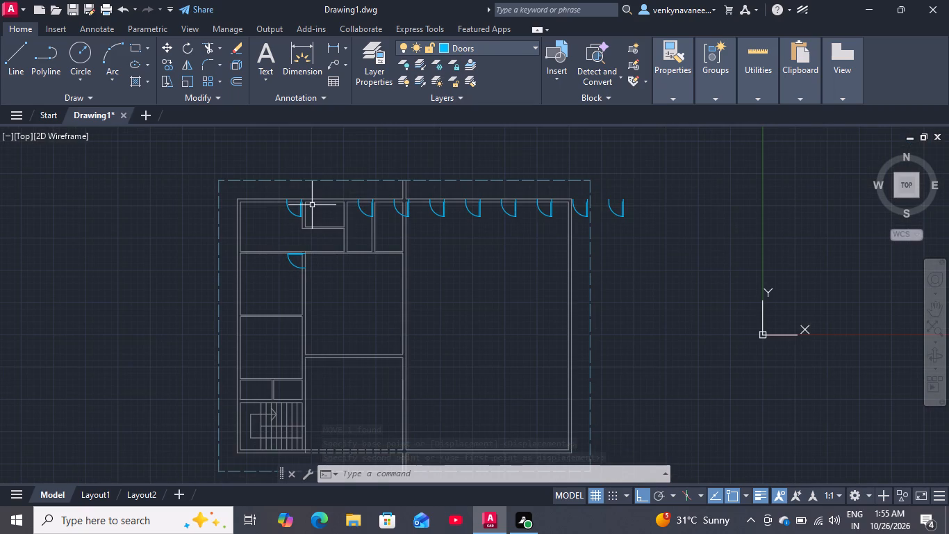
scroll(309, 216, "up", 1)
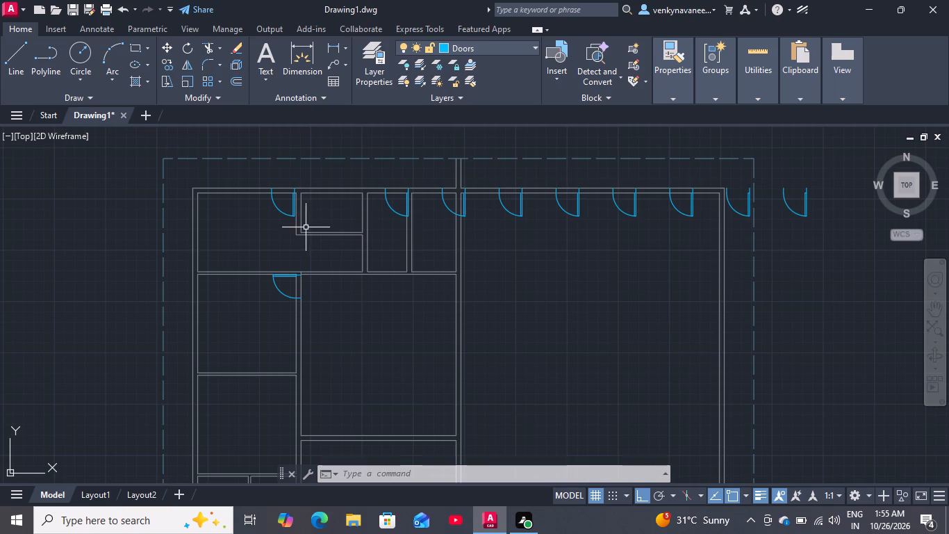
left_click(282, 293)
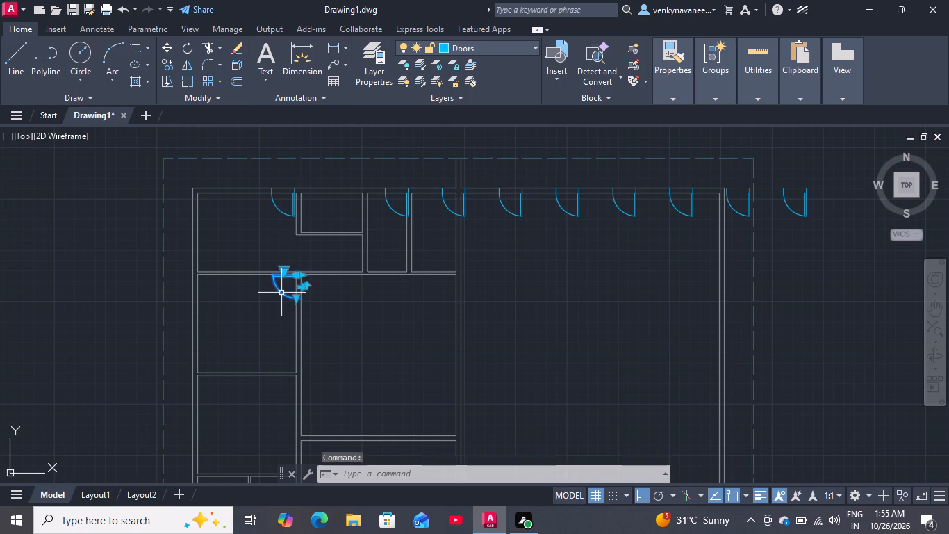
type("co")
key("Return")
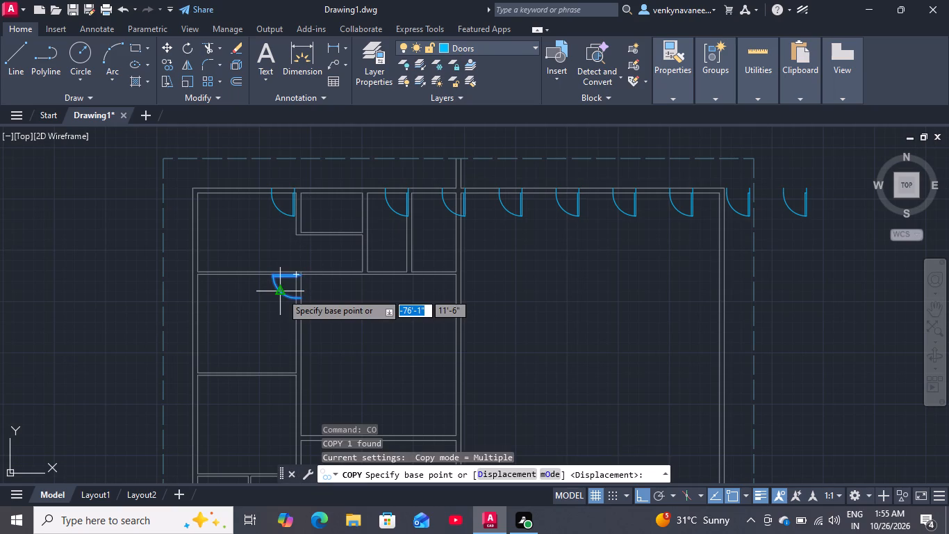
scroll(302, 275, "up", 4)
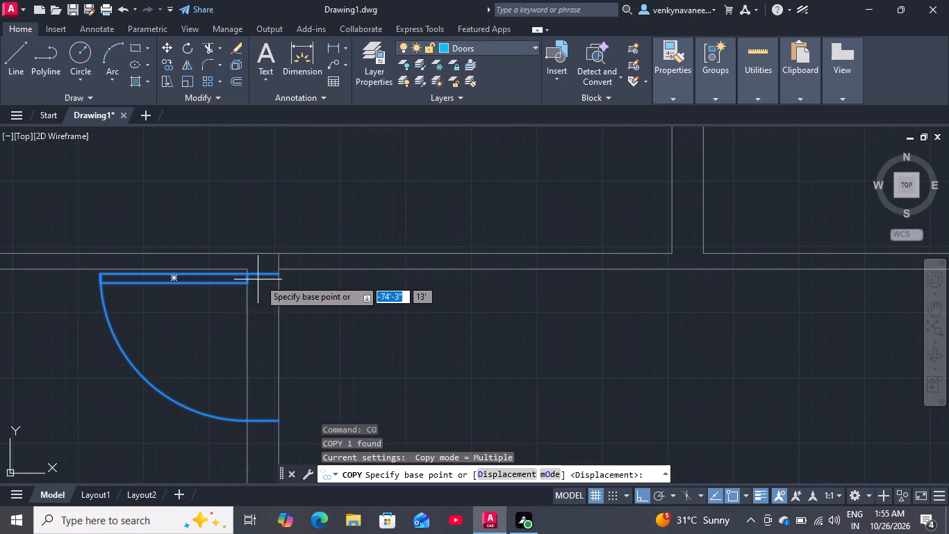
left_click(277, 275)
scroll(281, 273, "down", 4)
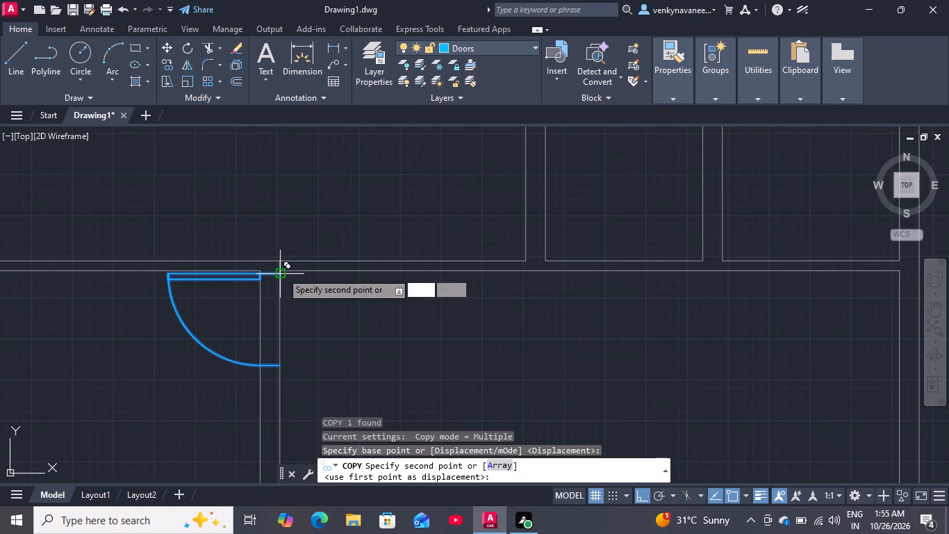
scroll(281, 274, "down", 3)
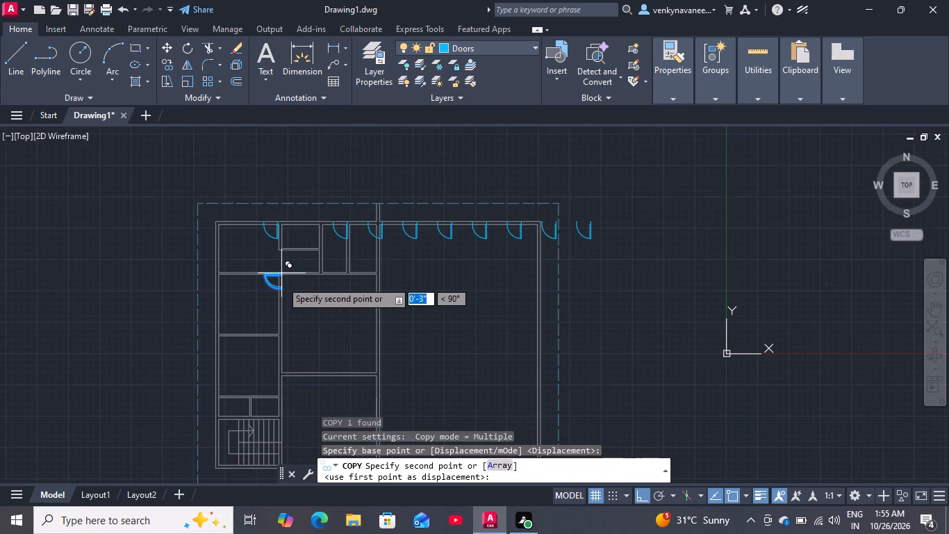
scroll(286, 345, "up", 4)
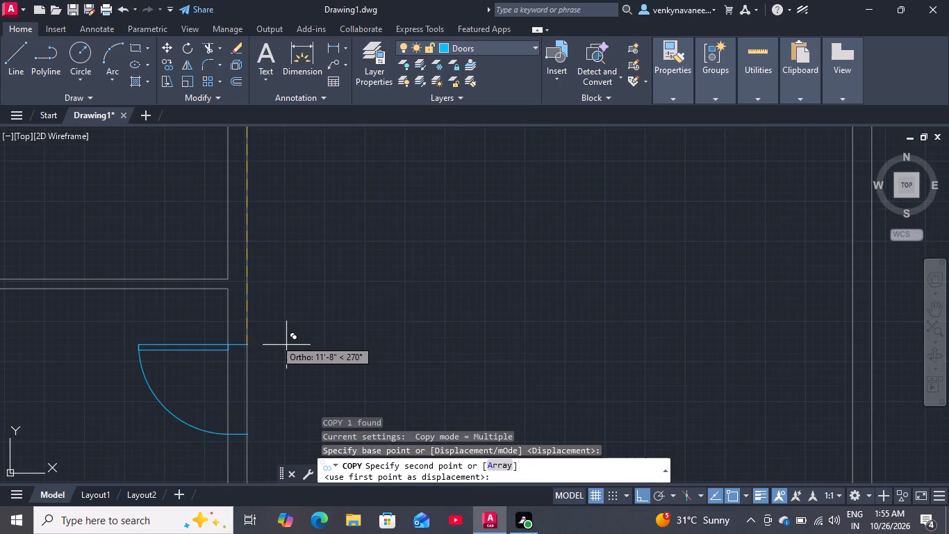
left_click(243, 296)
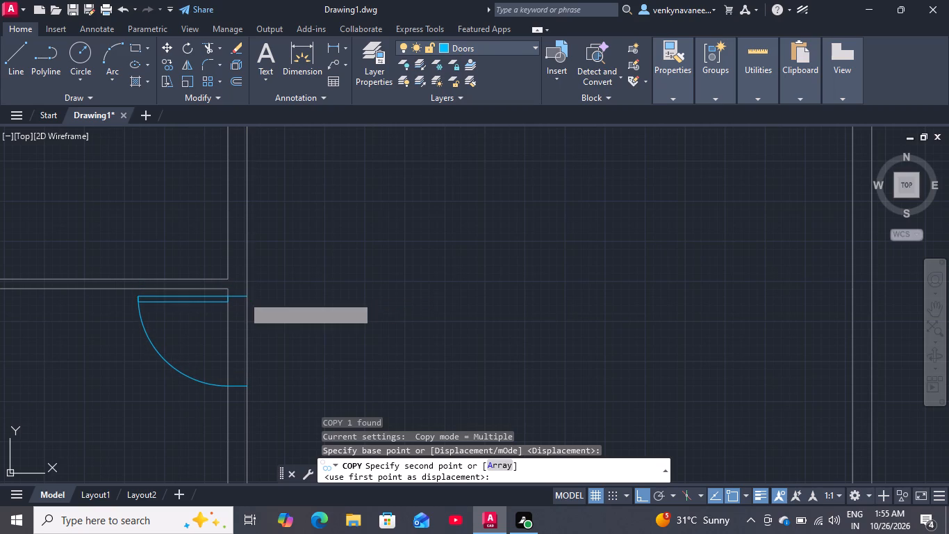
key("space")
scroll(307, 278, "down", 2)
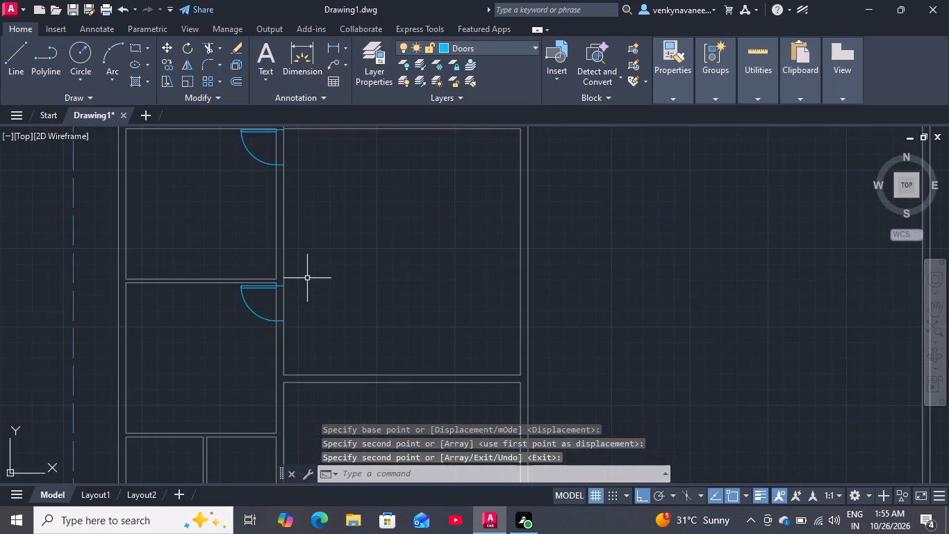
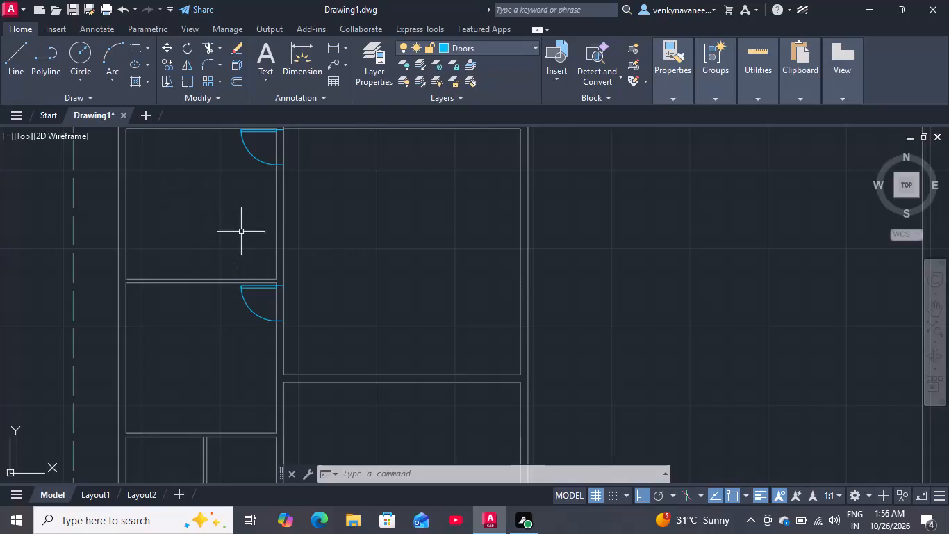
Rotate the second door in the top-wall row 180° about its hinge-side end on the outer wall line.
scroll(242, 241, "down", 2)
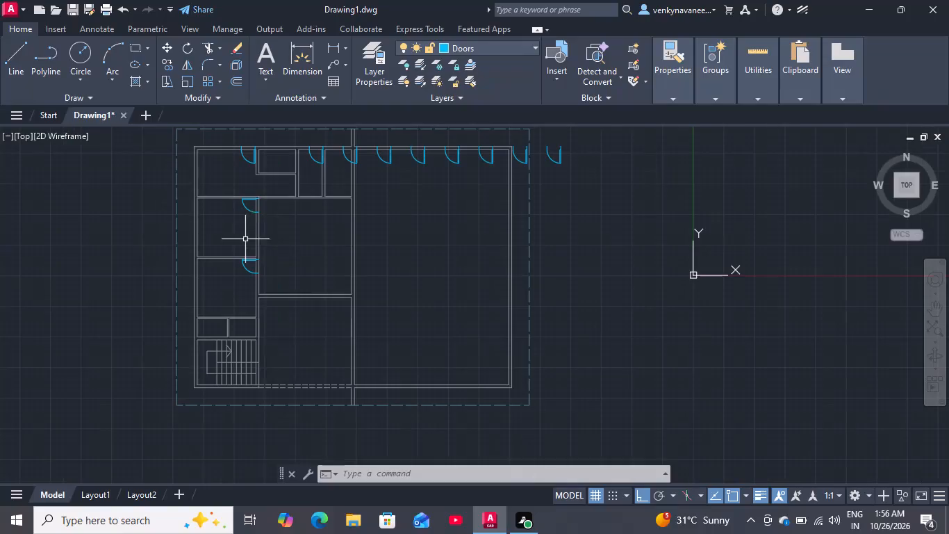
scroll(317, 155, "up", 3)
left_click_drag(302, 161, 276, 180)
left_click(261, 189)
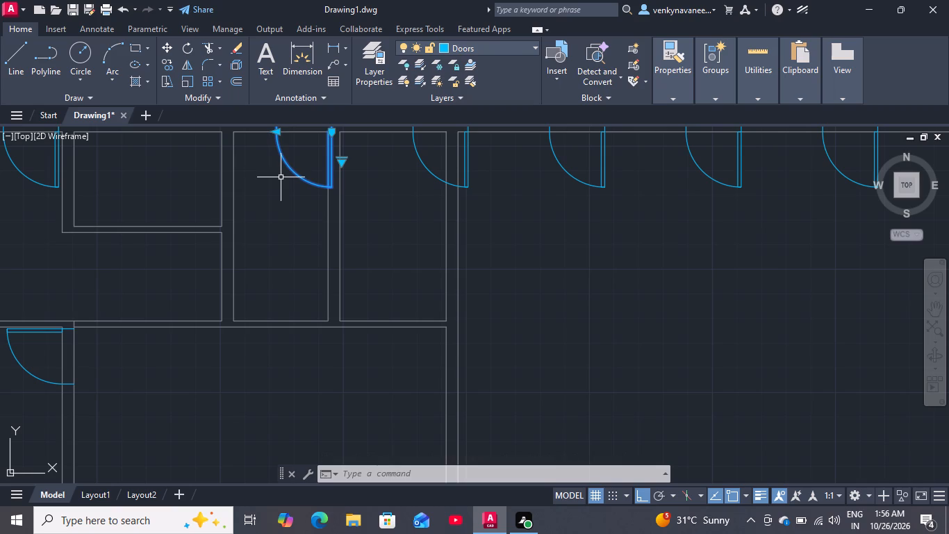
key("r")
key("o")
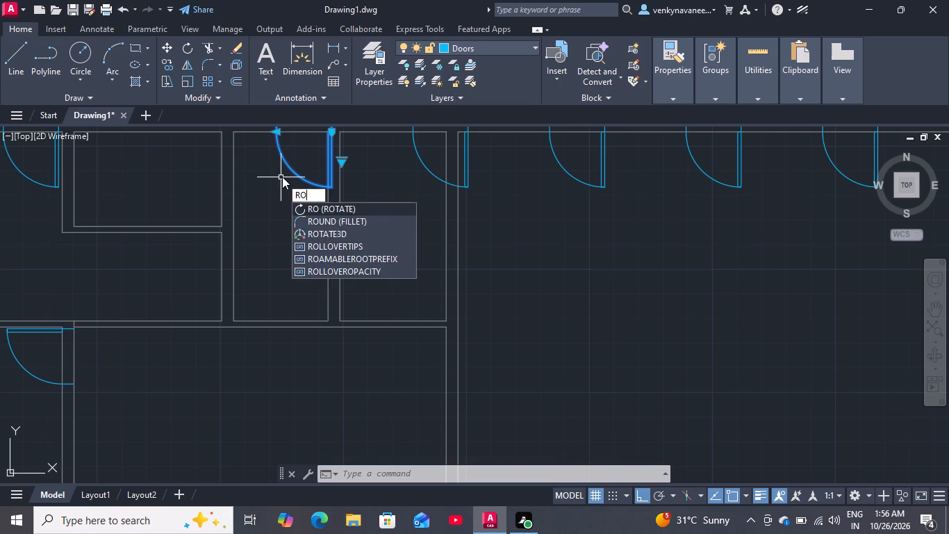
key("Return")
scroll(283, 202, "down", 3)
scroll(294, 169, "up", 4)
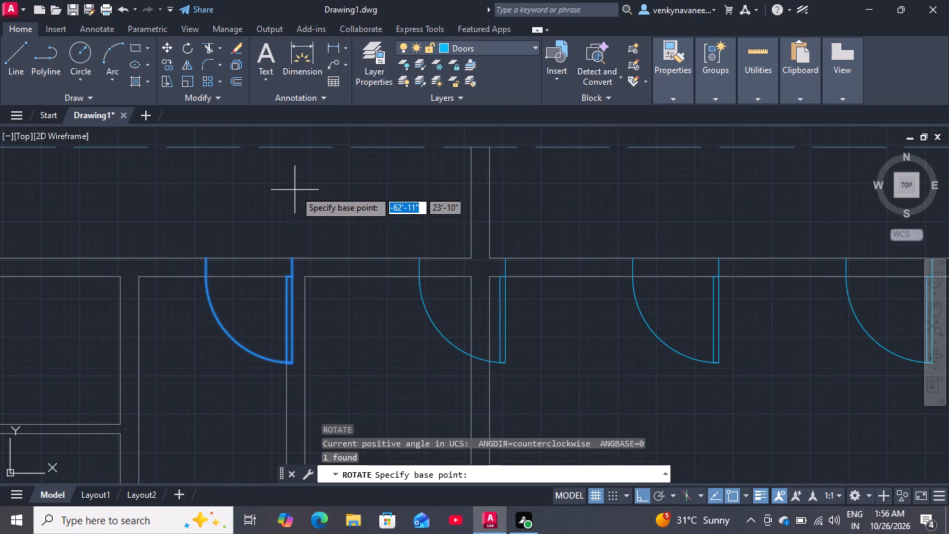
left_click(291, 259)
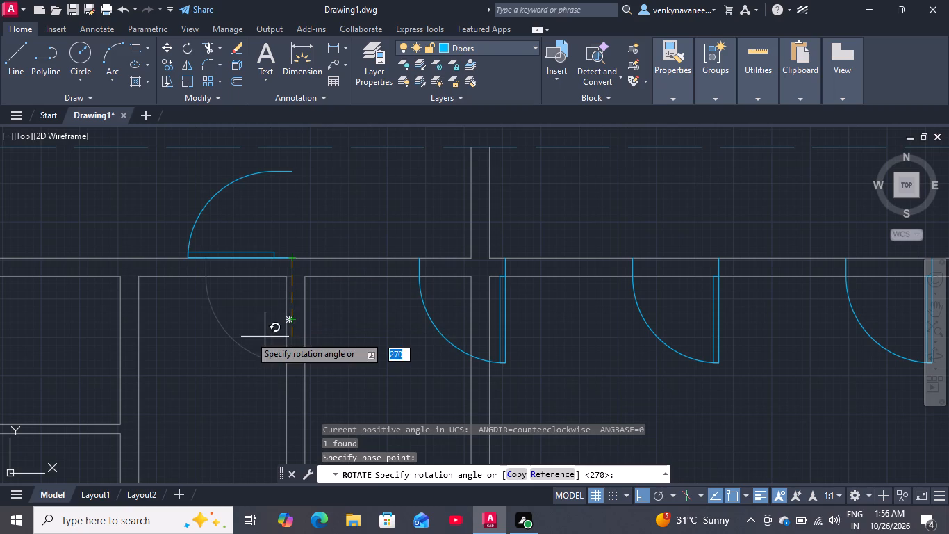
left_click(185, 337)
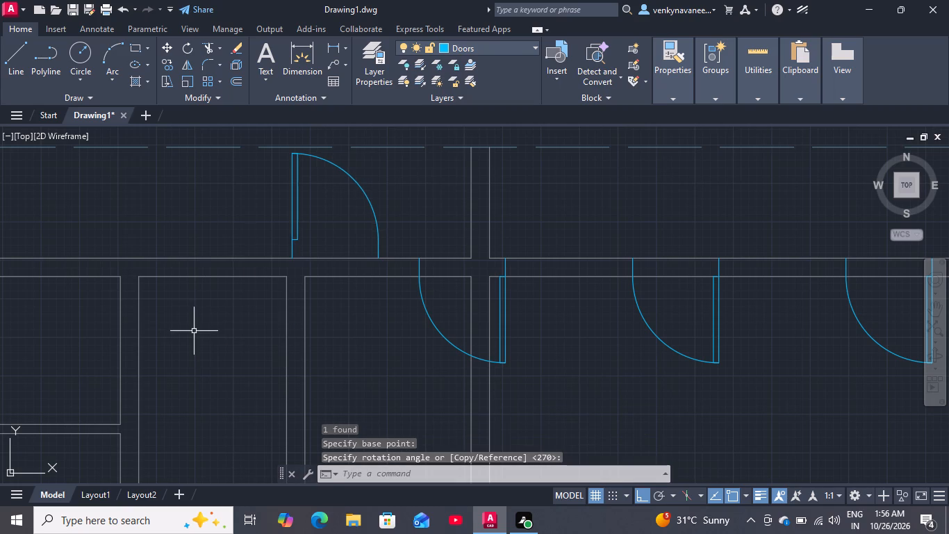
Flip the rotated door horizontally so its hinge is on the opposite jamb.
left_click(293, 220)
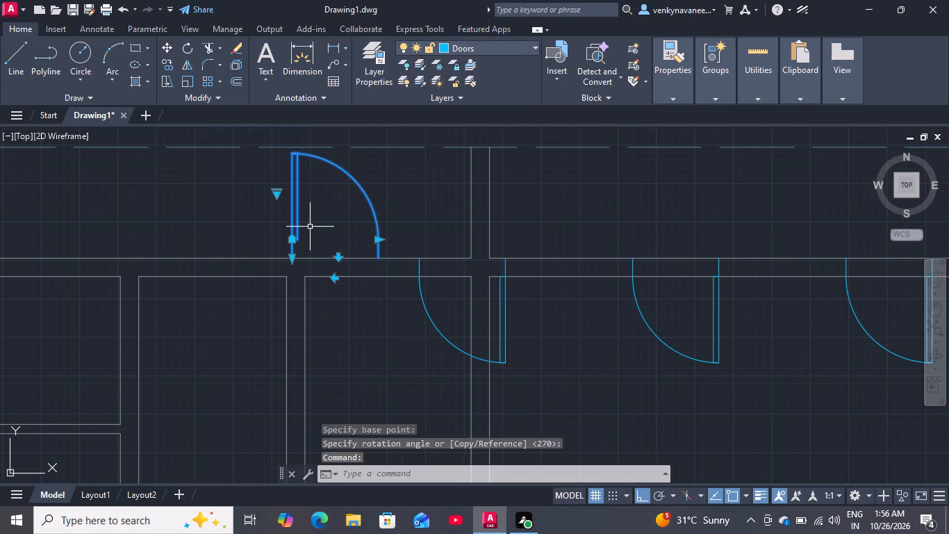
left_click(335, 281)
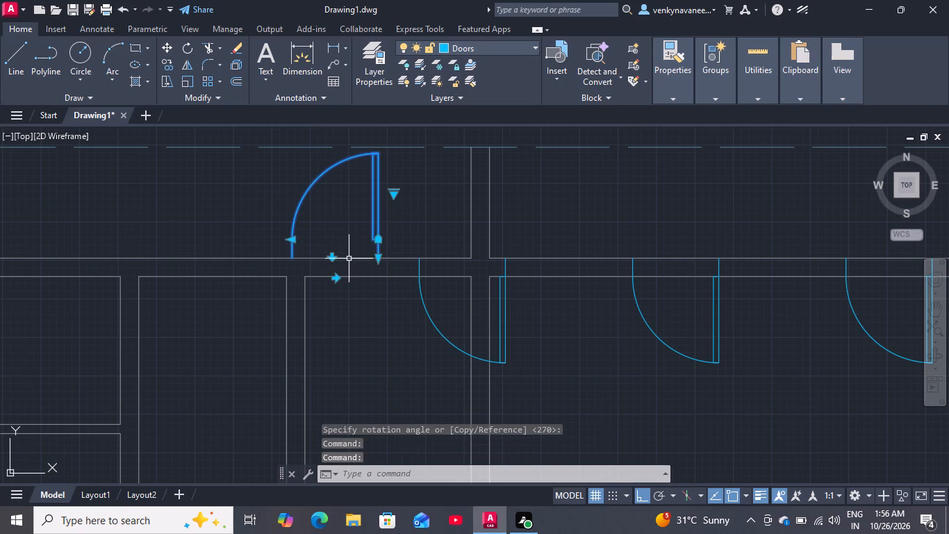
Move the flipped door by its hinge-side wall endpoint into the horizontal wall between the two central rooms, near their east wall.
key("m")
key("Return")
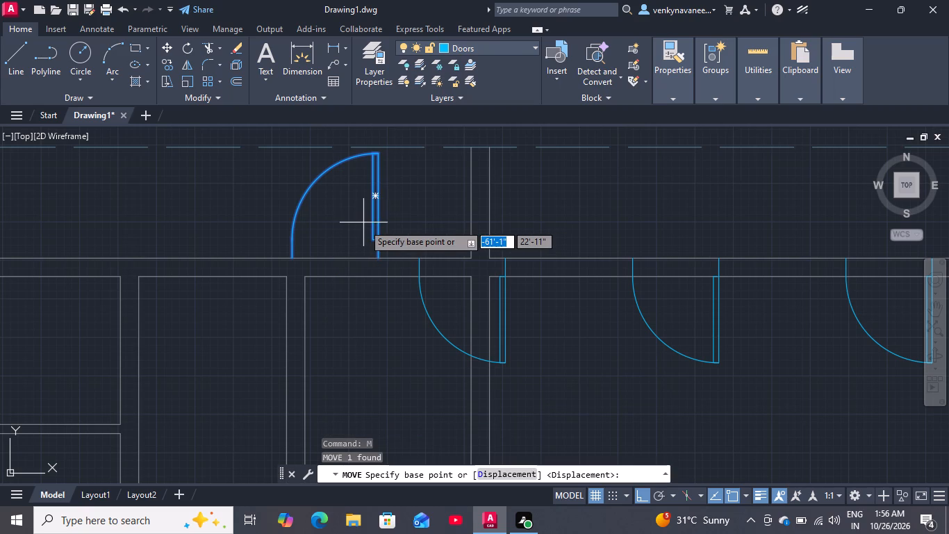
left_click(382, 259)
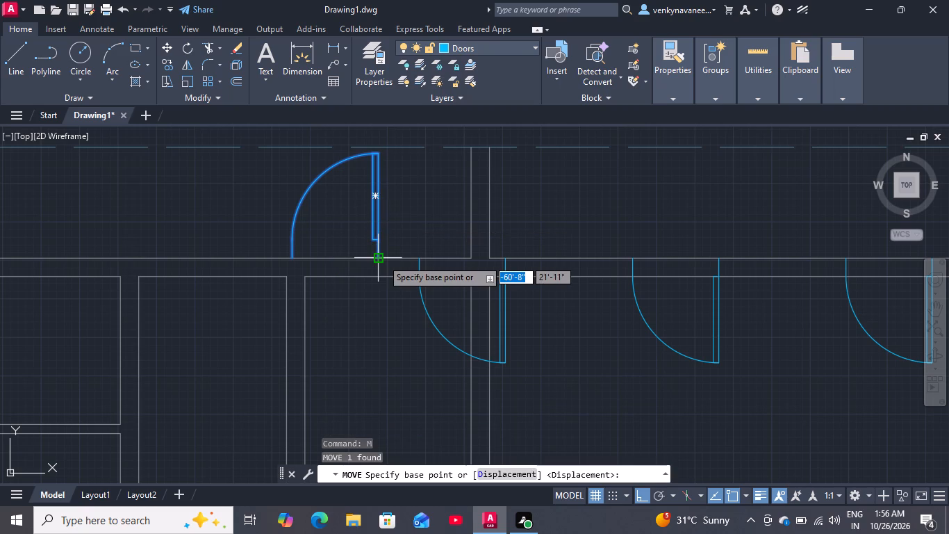
scroll(368, 230, "down", 7)
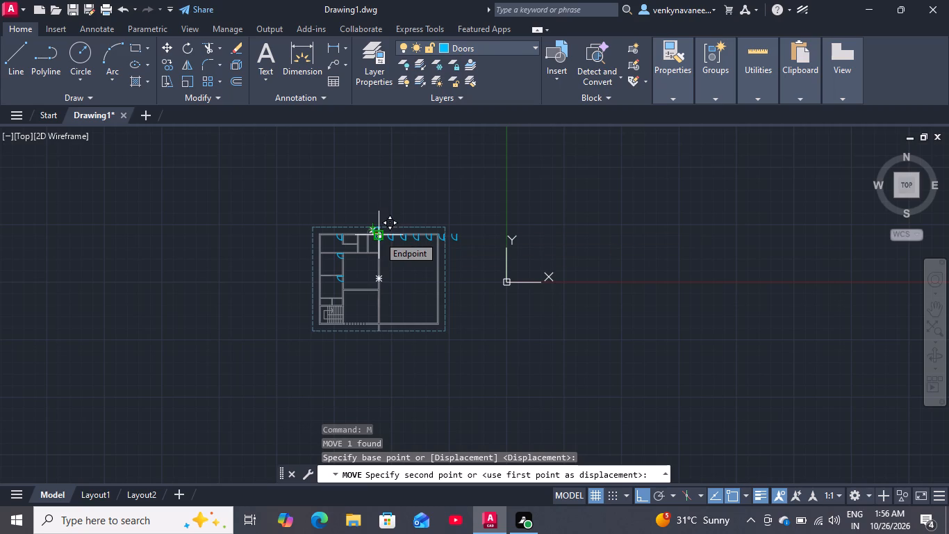
scroll(381, 296, "up", 2)
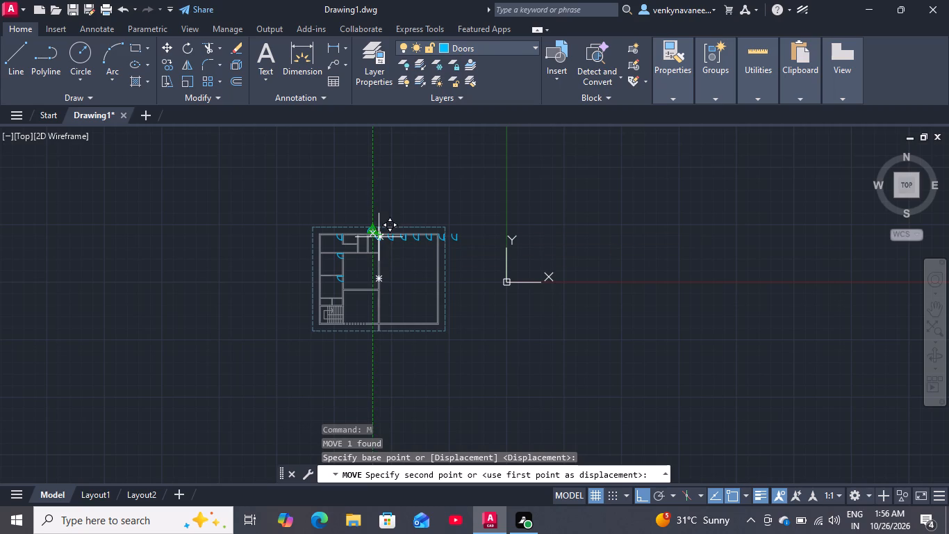
scroll(386, 278, "up", 2)
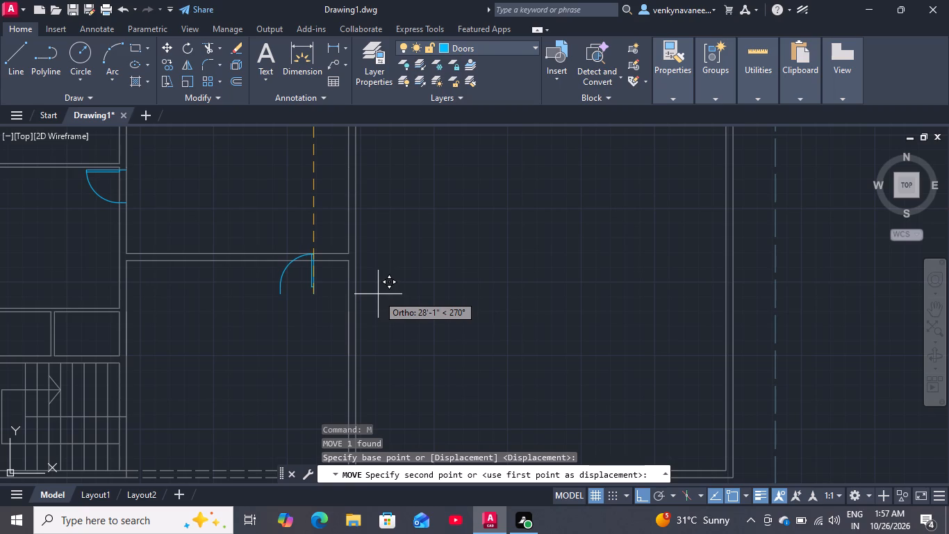
left_click(333, 258)
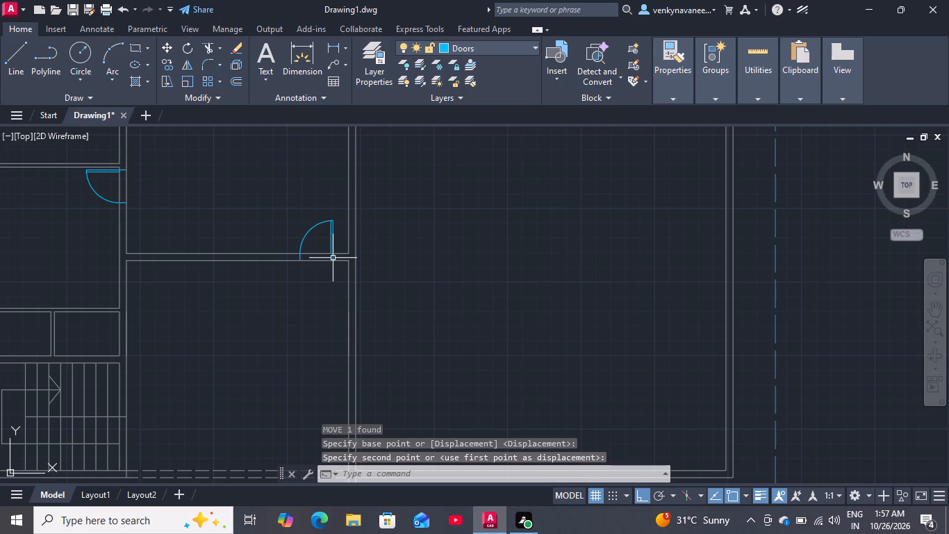
Stretch the moved door's opening to a width of 2'-8".
left_click(301, 243)
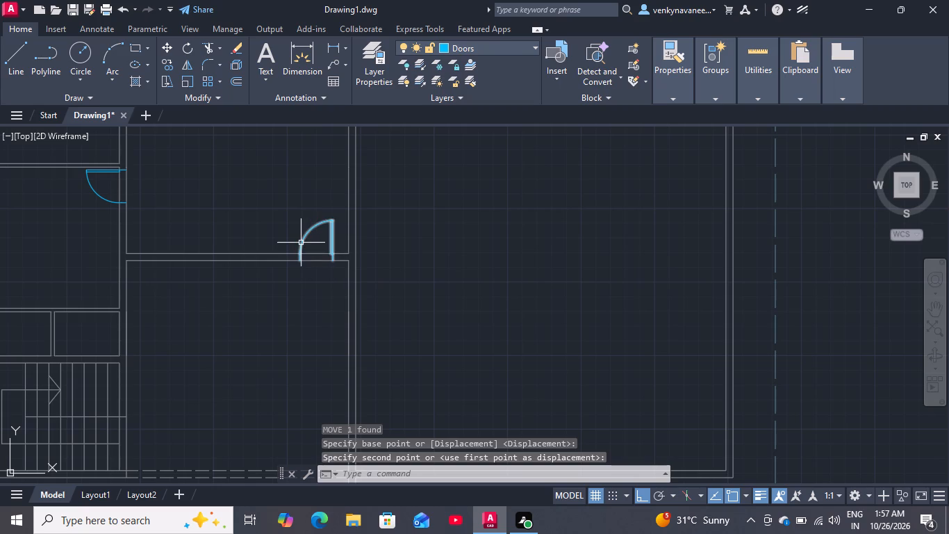
left_click(302, 253)
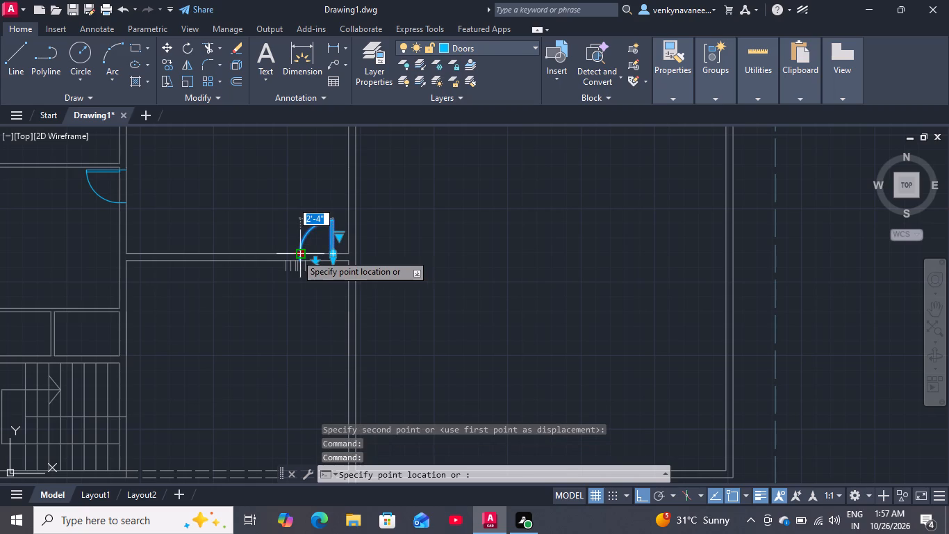
left_click(293, 254)
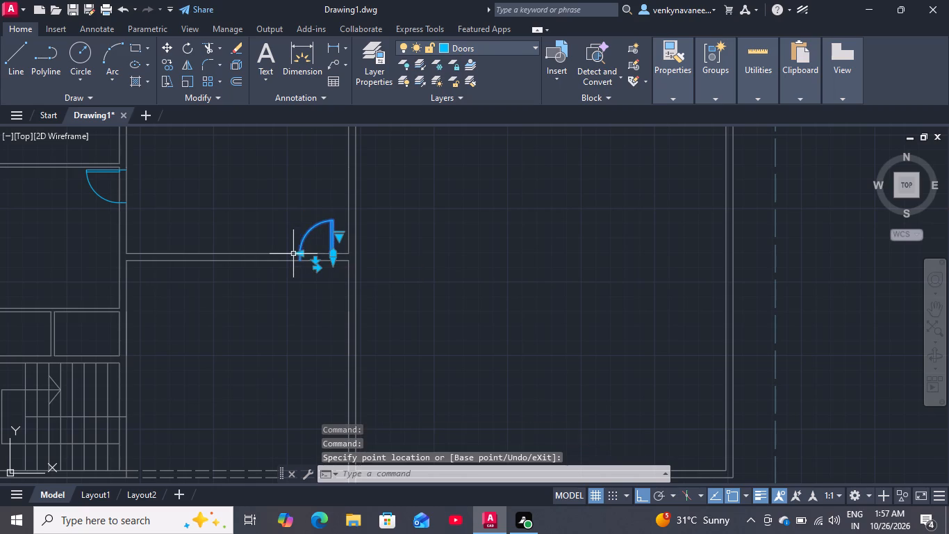
scroll(301, 257, "up", 3)
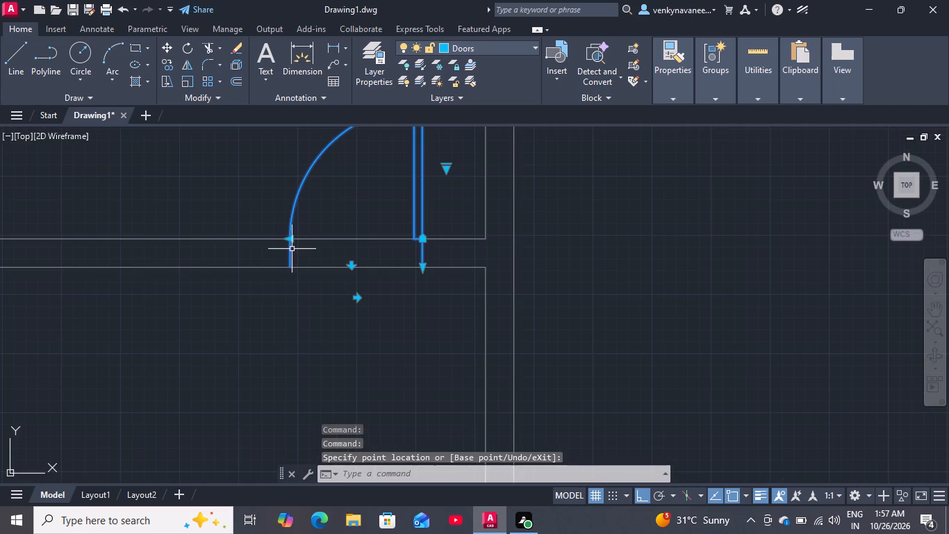
left_click(287, 238)
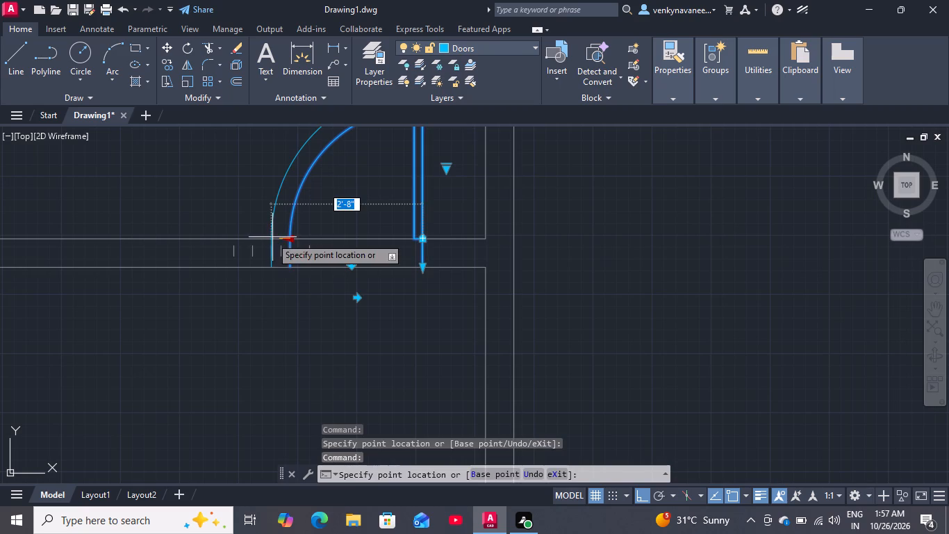
left_click(271, 237)
scroll(289, 235, "down", 5)
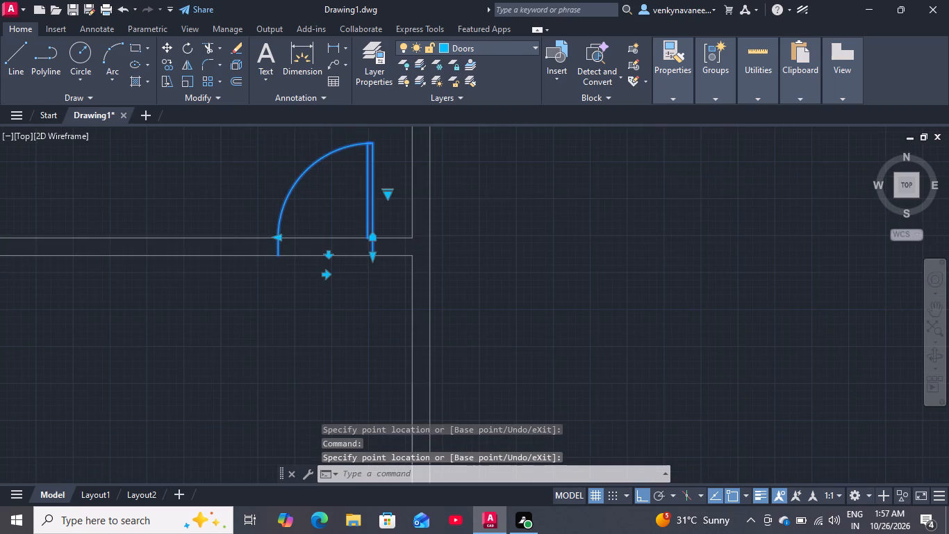
scroll(290, 238, "down", 1)
key("Escape")
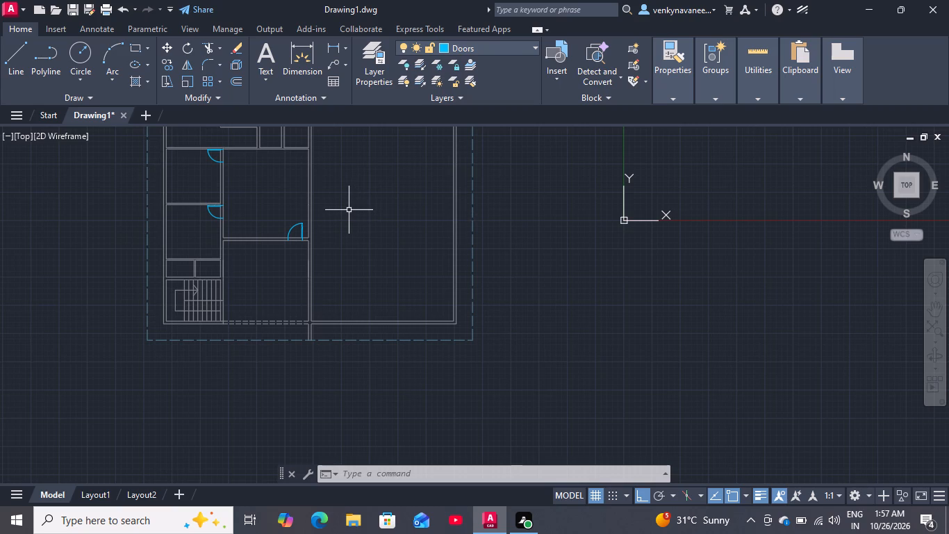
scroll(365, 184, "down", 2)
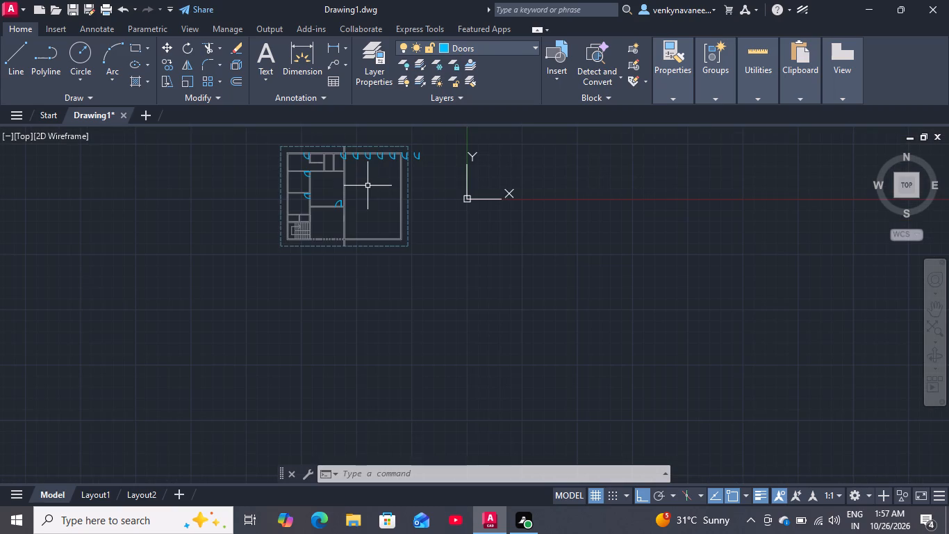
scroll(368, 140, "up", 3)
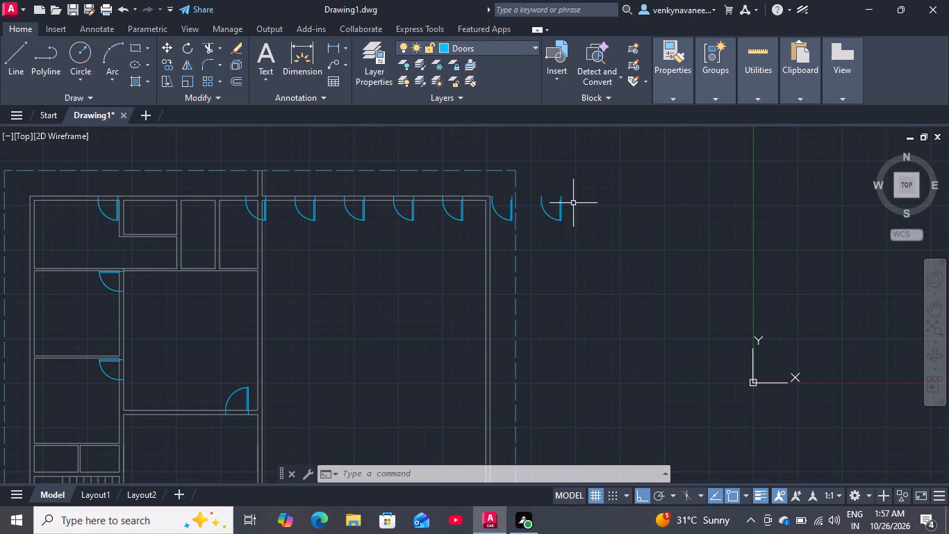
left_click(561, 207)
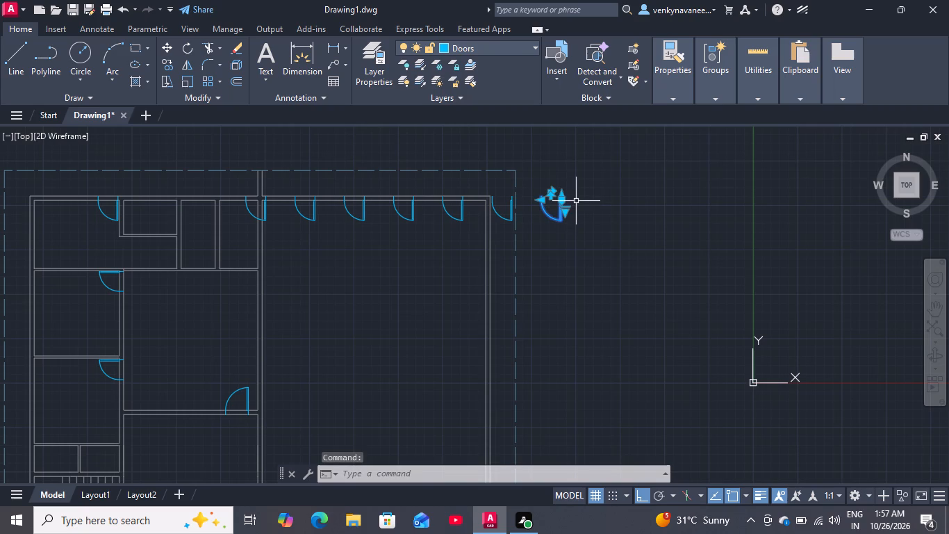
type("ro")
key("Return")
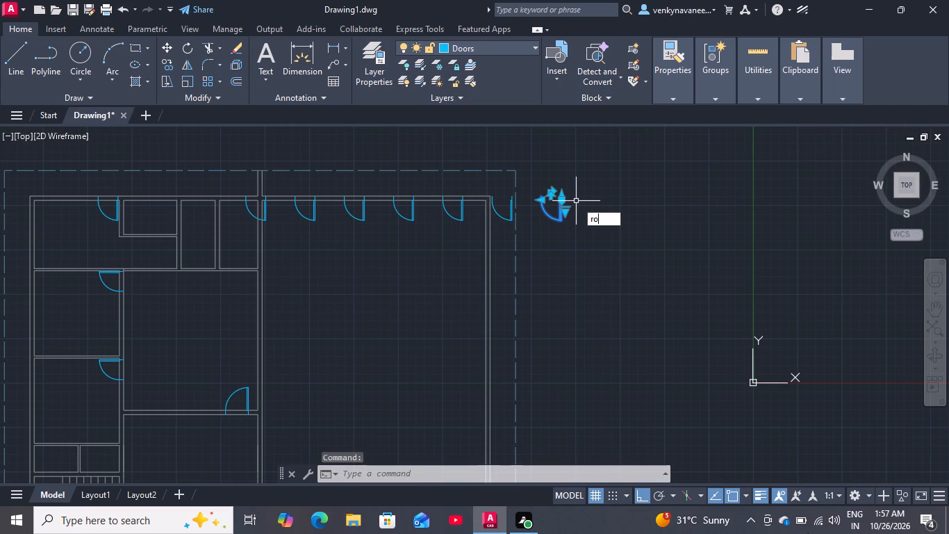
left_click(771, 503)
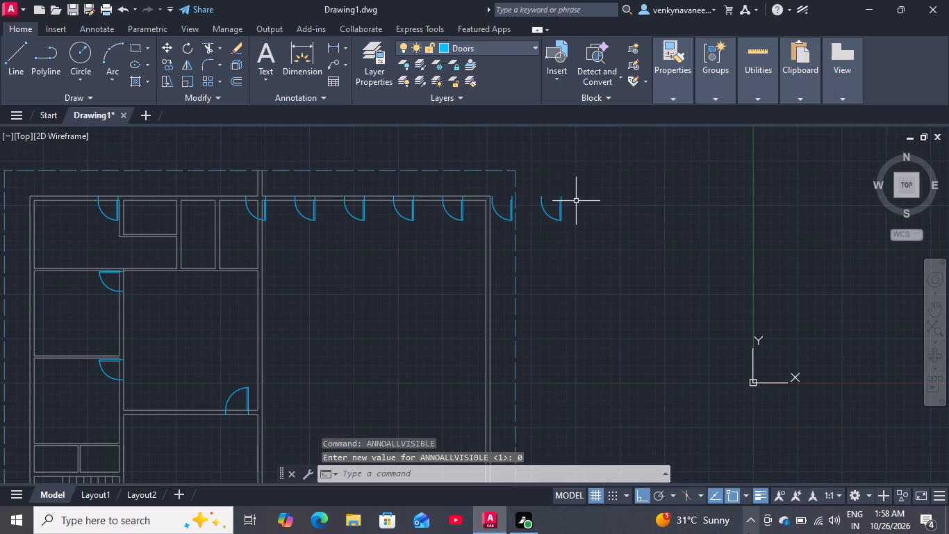
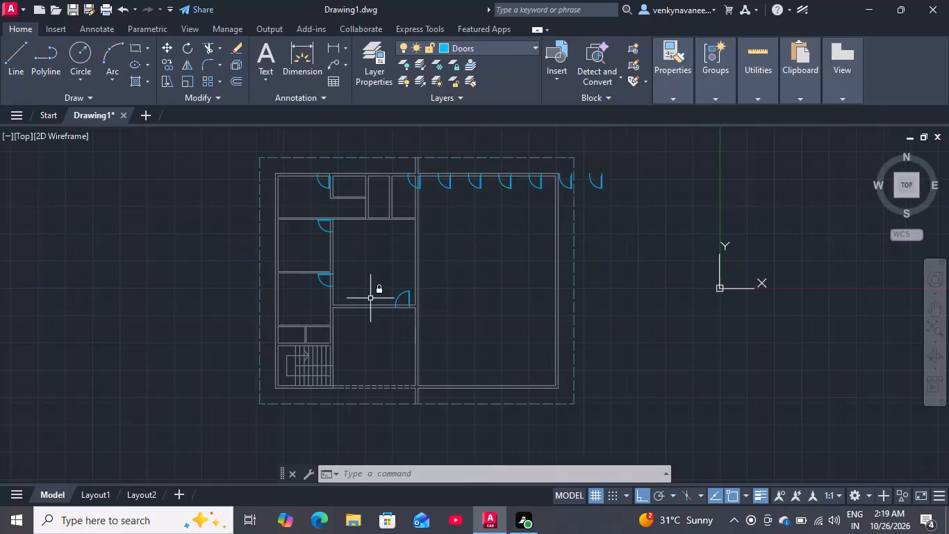
Flip the second door in the top-wall row vertically so it swings to the outer side of the wall.
scroll(376, 266, "up", 2)
scroll(384, 243, "down", 2)
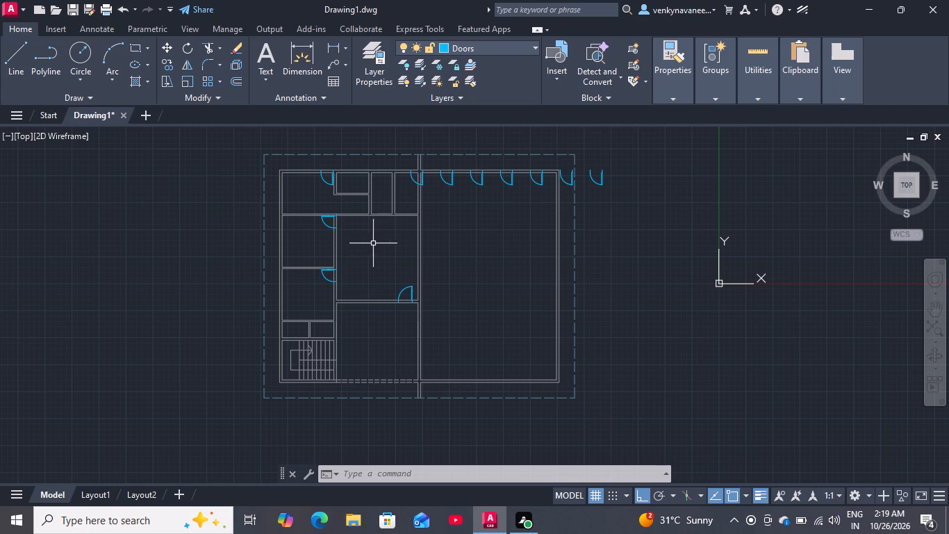
scroll(428, 178, "up", 3)
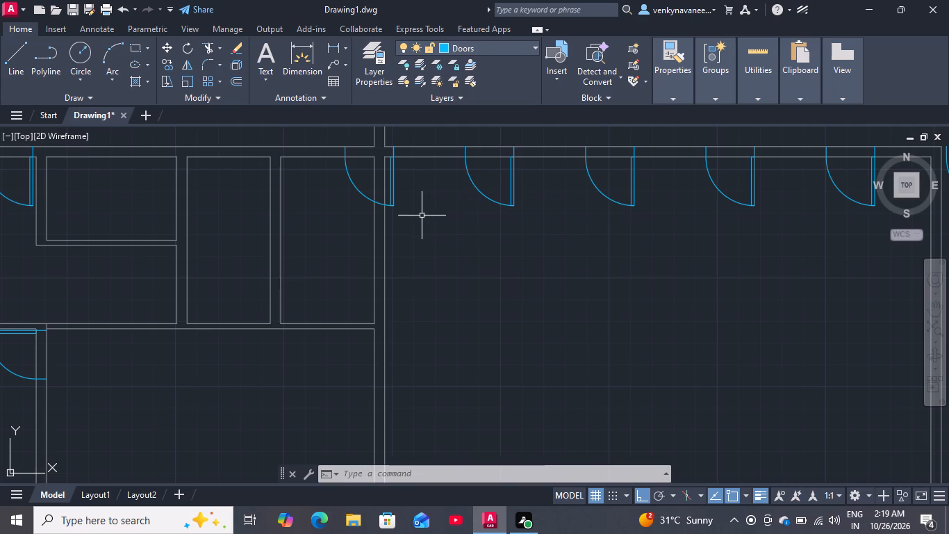
left_click_drag(495, 189, 488, 195)
double_click(447, 232)
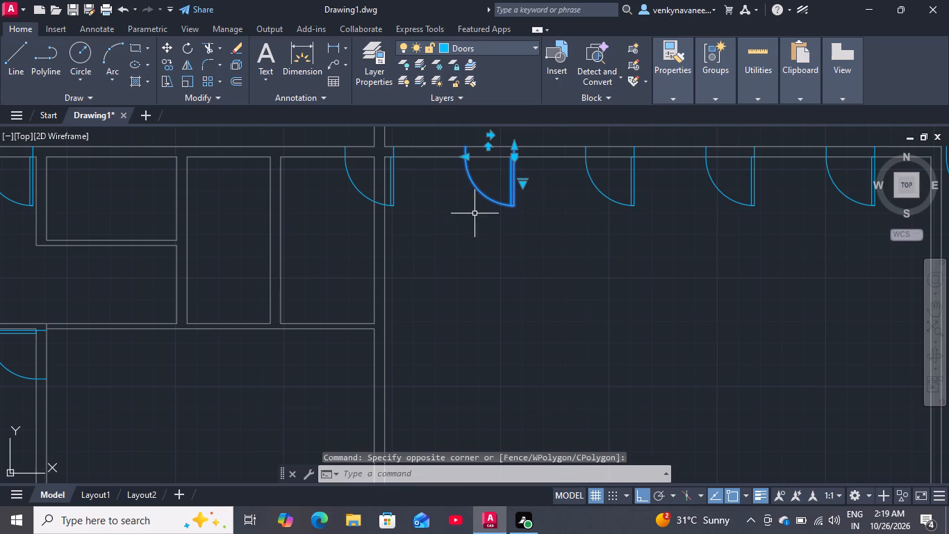
left_click(467, 159)
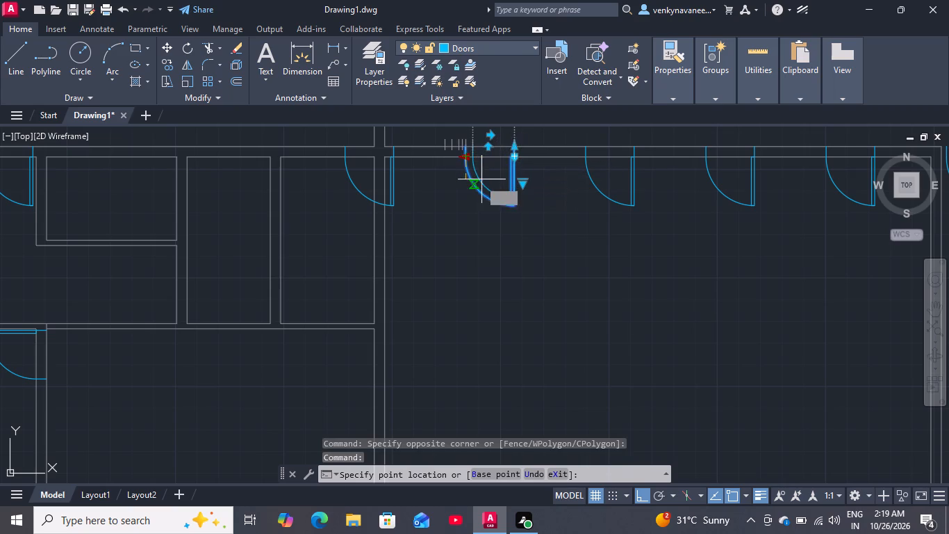
key("Escape")
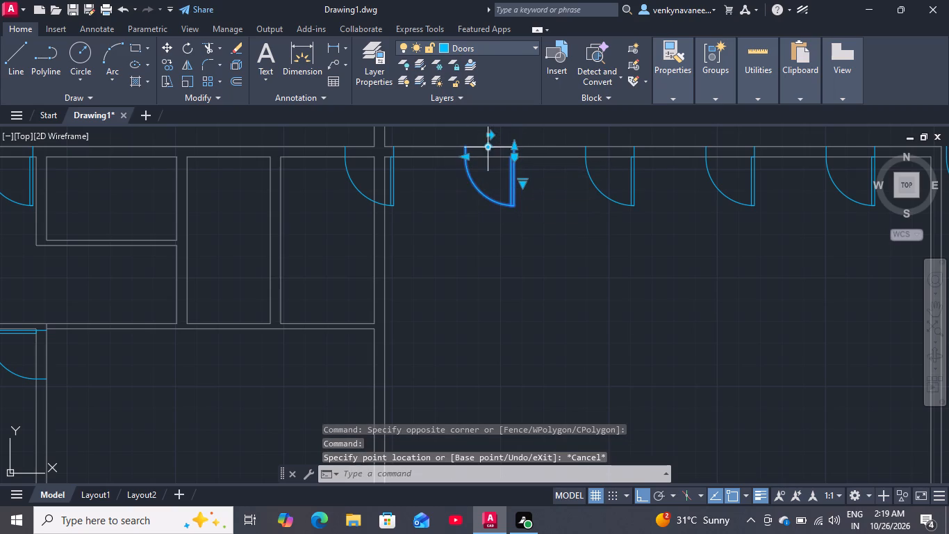
double_click(488, 147)
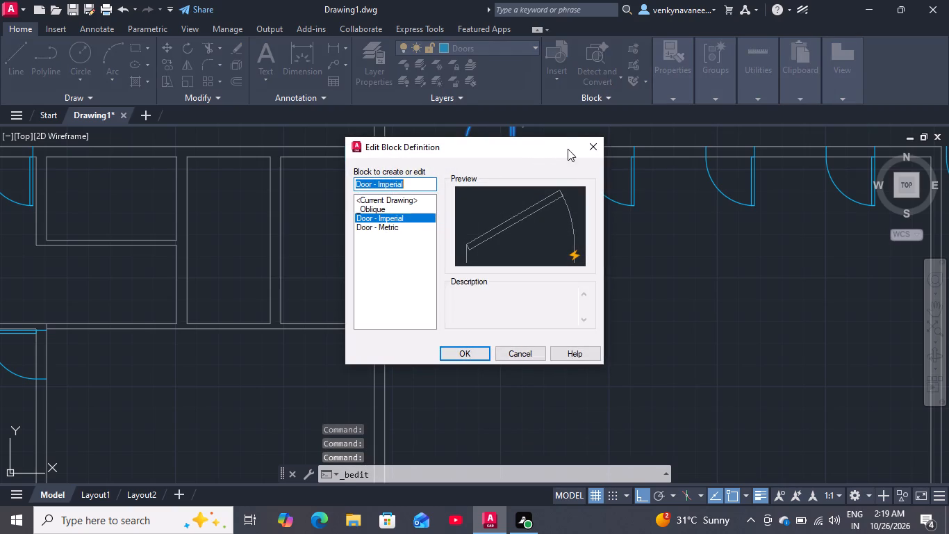
left_click(586, 140)
Flip the outward-swinging door horizontally so its hinge is on the opposite jamb.
scroll(506, 184, "down", 1)
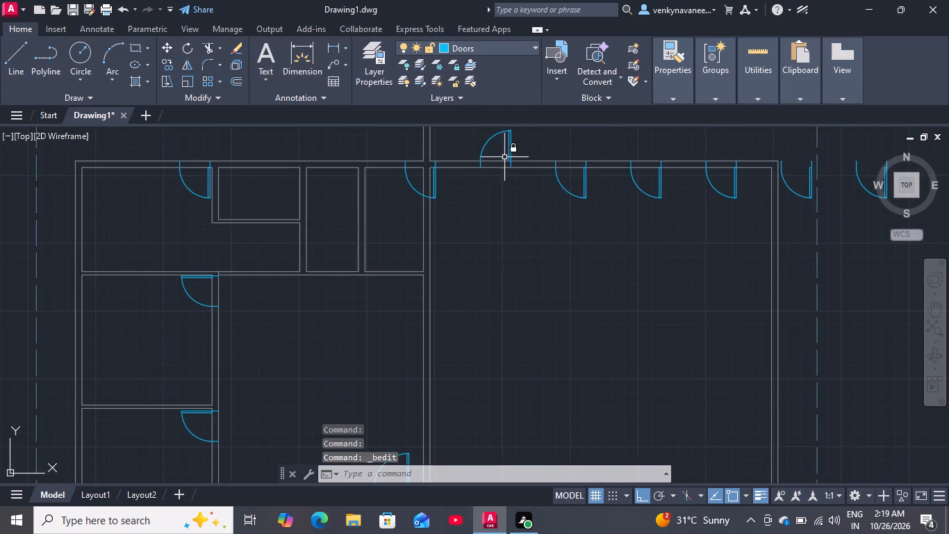
scroll(512, 144, "up", 2)
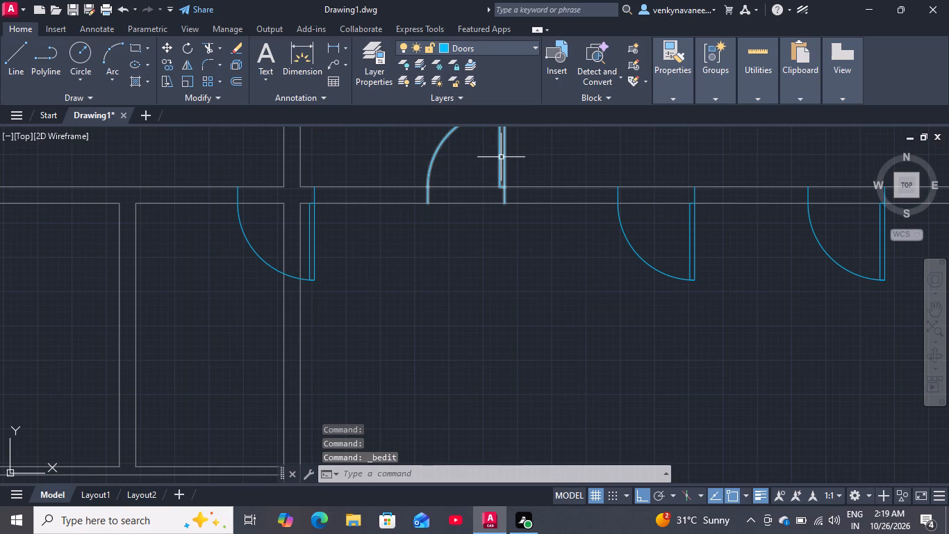
left_click(501, 157)
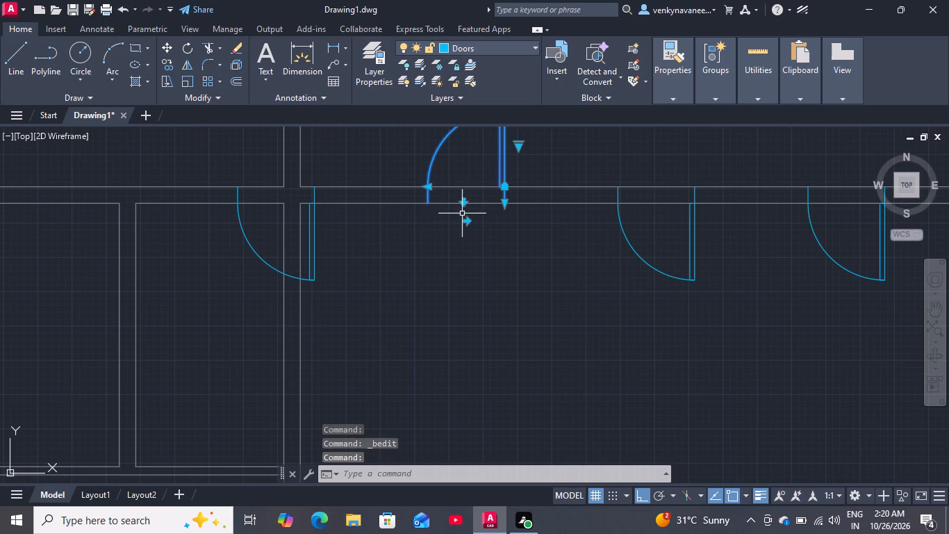
left_click(465, 225)
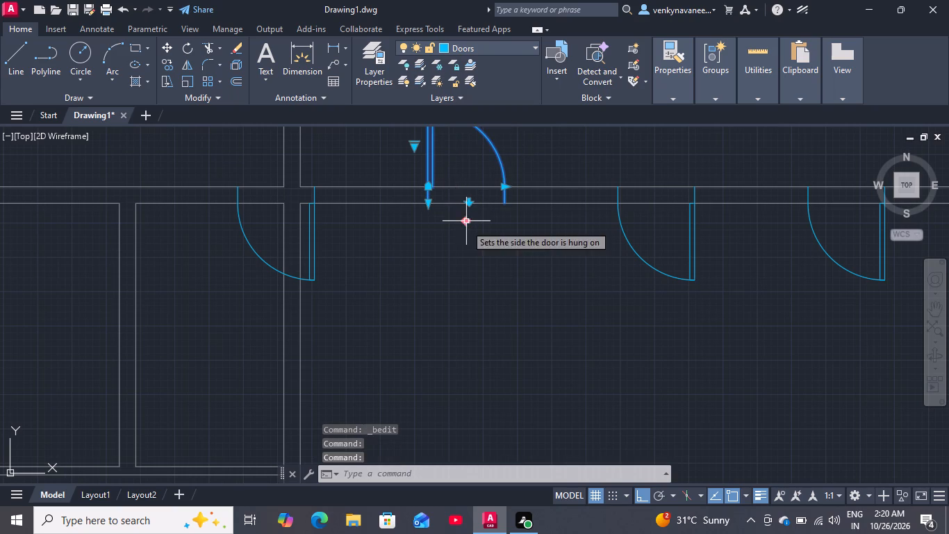
double_click(536, 161)
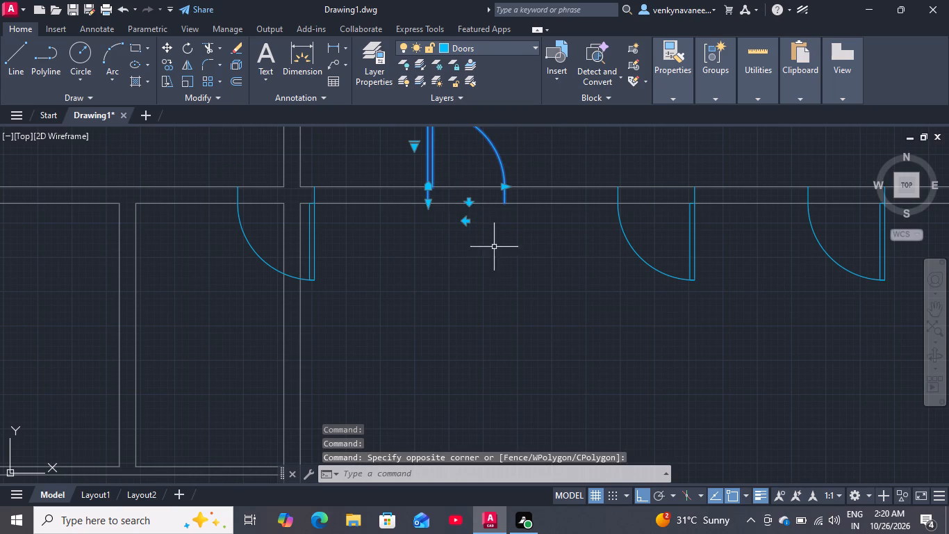
Move the flipped door by its hinge-side jamb end into the bottom wall of the western narrow upper room, near that room's west wall.
key("m")
key("Return")
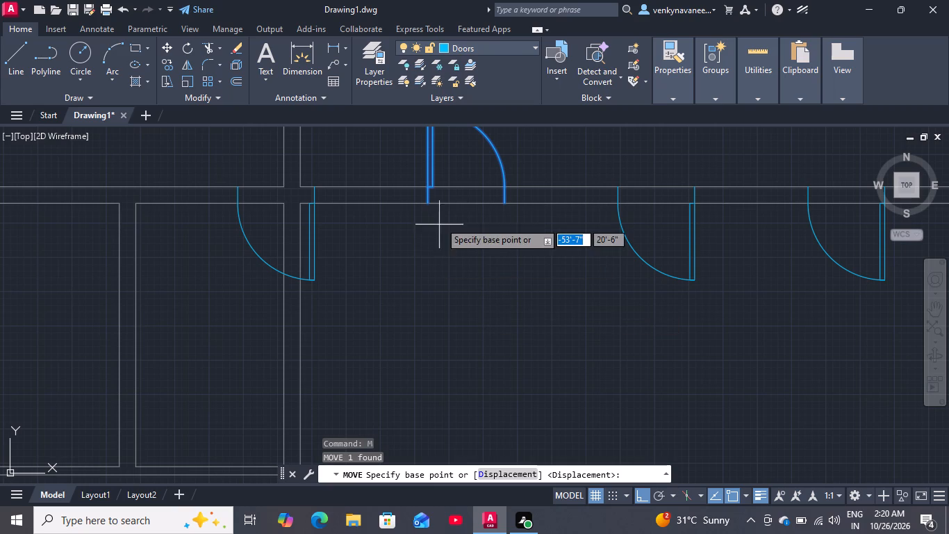
left_click(429, 202)
scroll(347, 266, "down", 2)
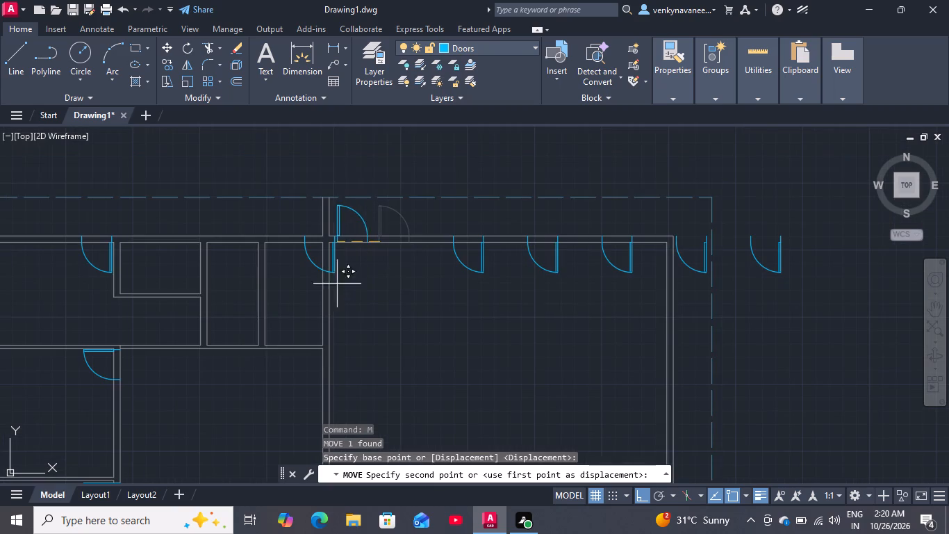
scroll(194, 348, "up", 1)
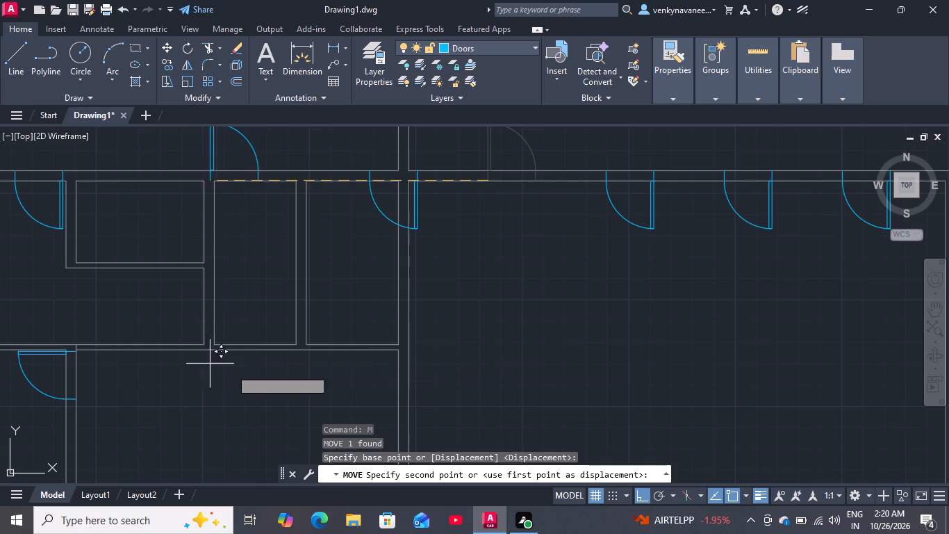
scroll(218, 359, "up", 1)
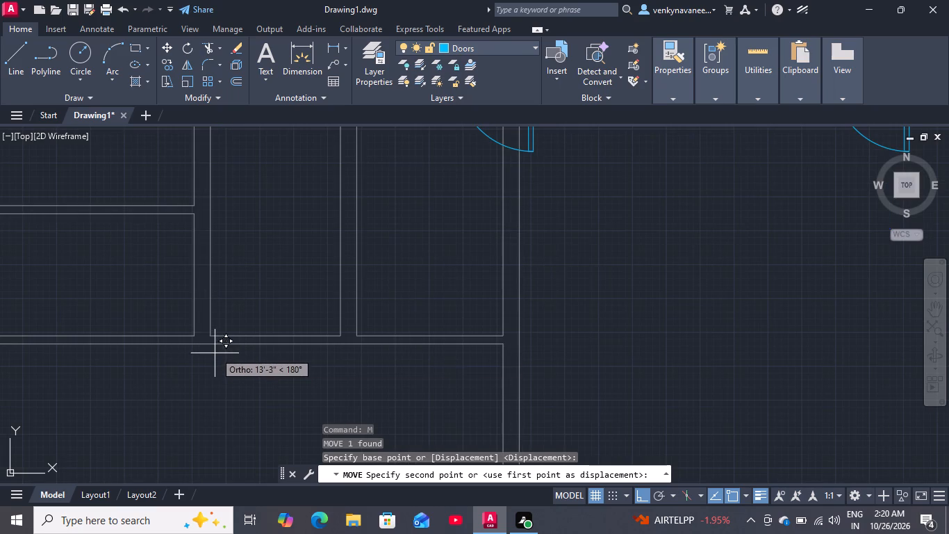
left_click(217, 349)
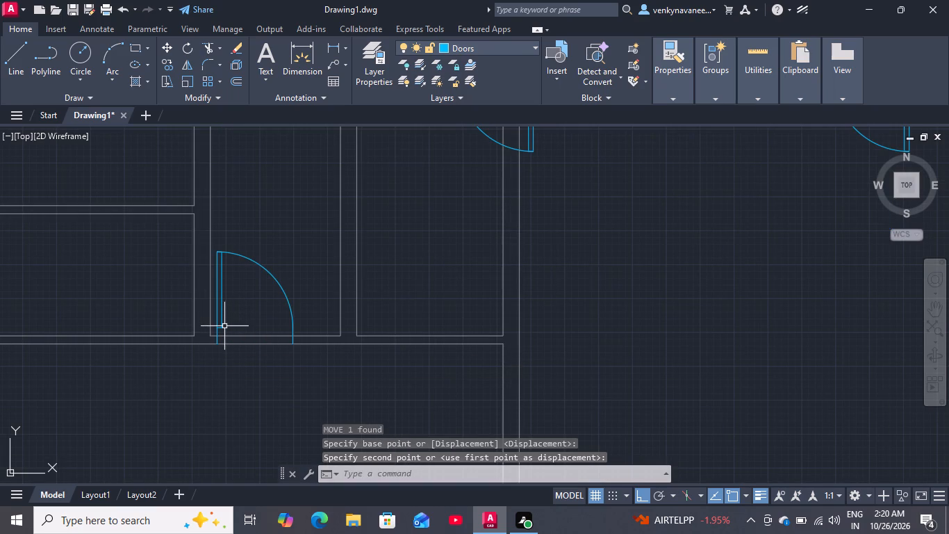
Shorten the moved door's jamb depth to 4" to suit the thinner wall.
left_click(222, 325)
scroll(219, 328, "up", 3)
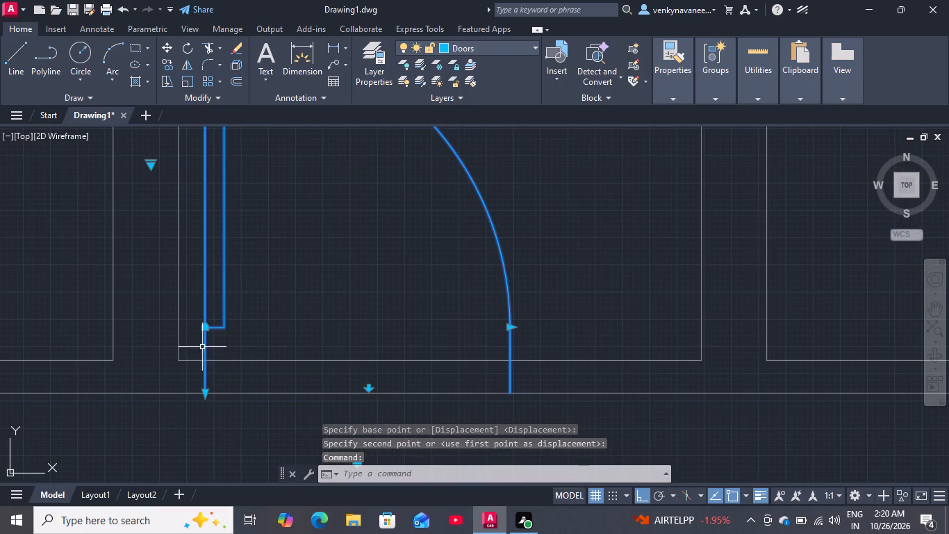
left_click(204, 393)
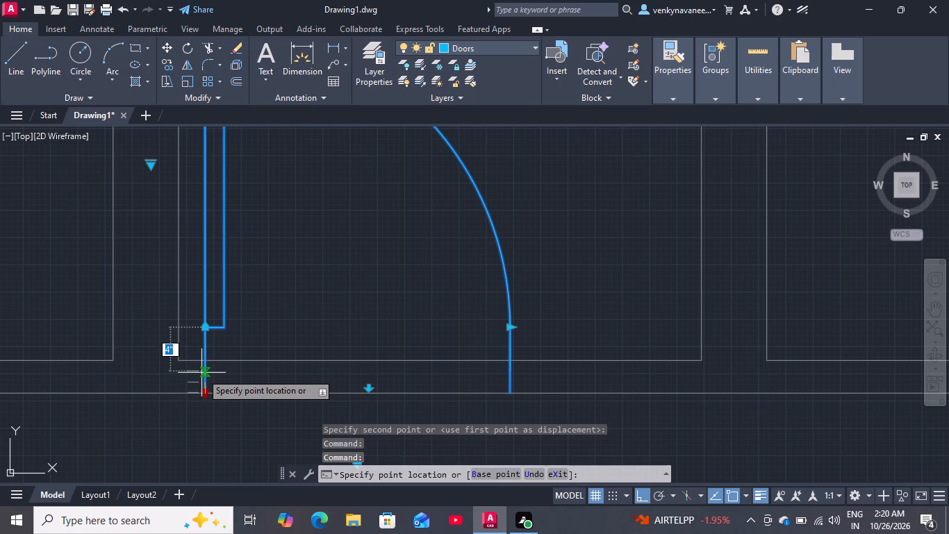
left_click(201, 371)
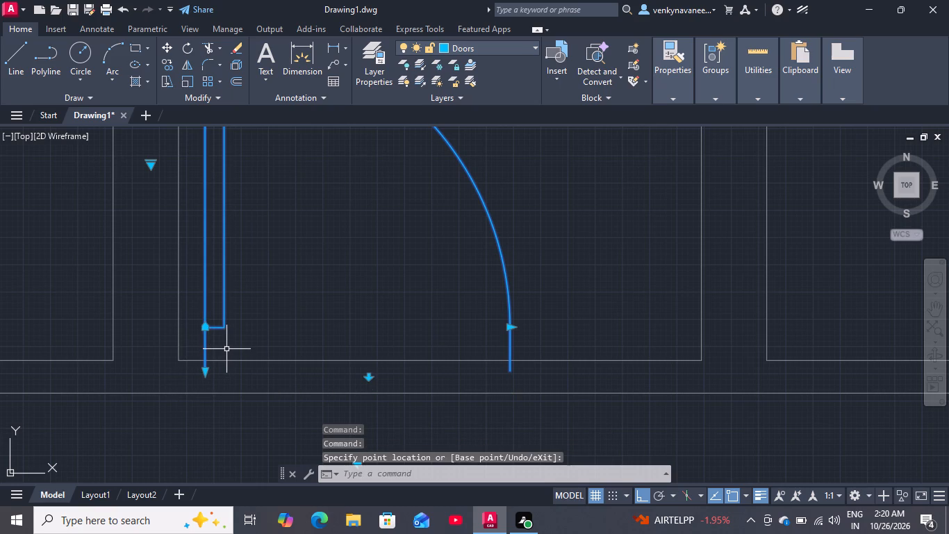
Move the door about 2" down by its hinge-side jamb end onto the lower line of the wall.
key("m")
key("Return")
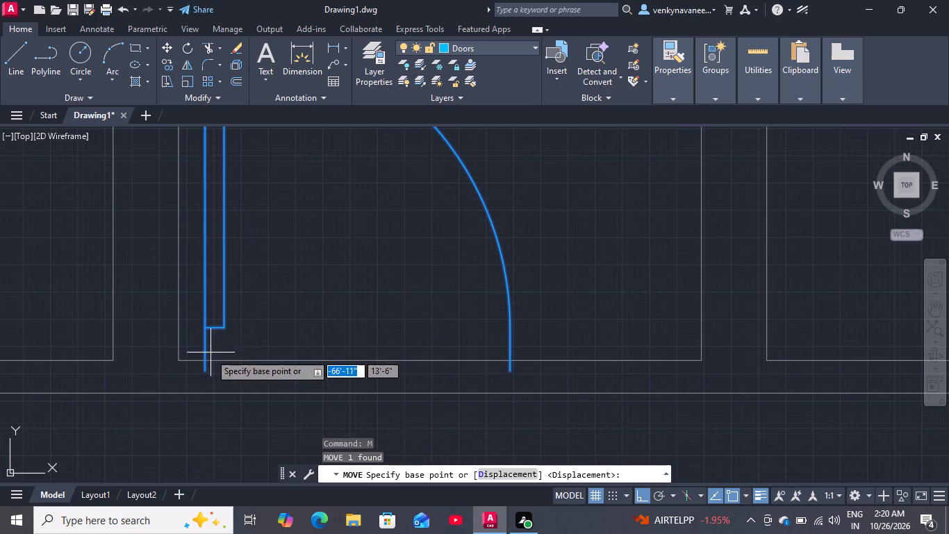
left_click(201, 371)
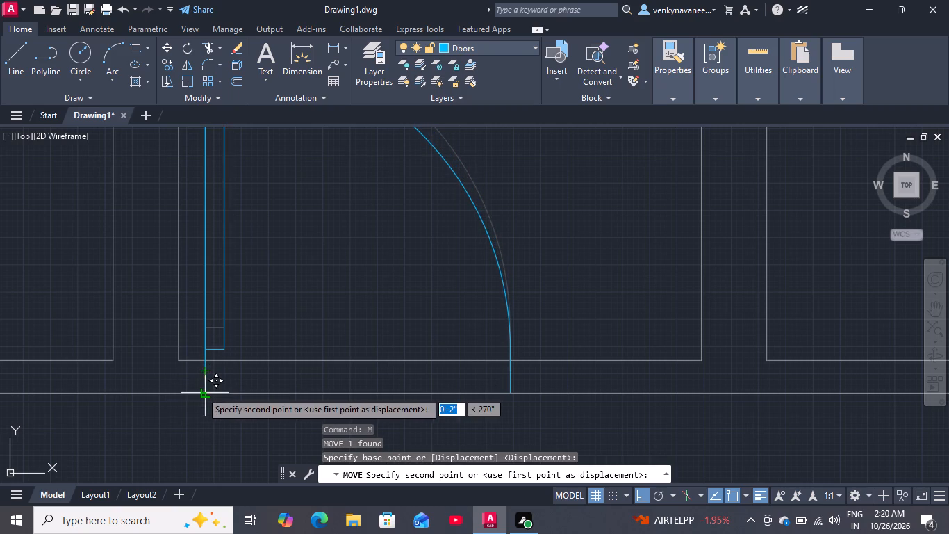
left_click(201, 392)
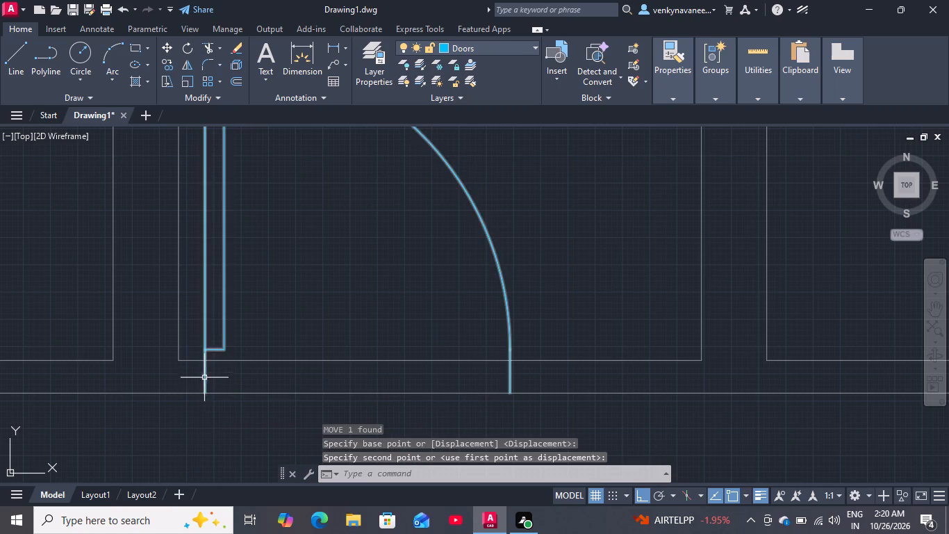
Move the door by its leaf's hinge corner down onto the upper line of the same wall.
left_click(210, 348)
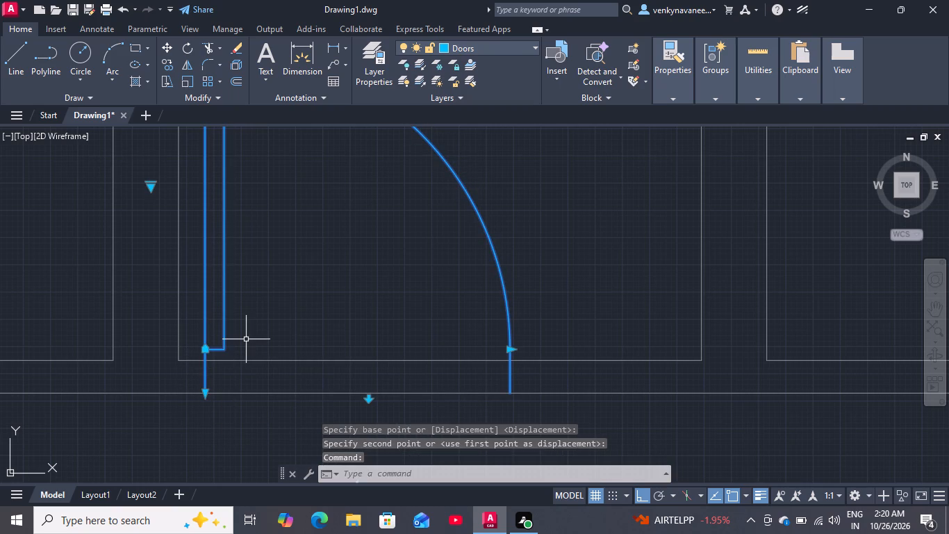
key("m")
key("Return")
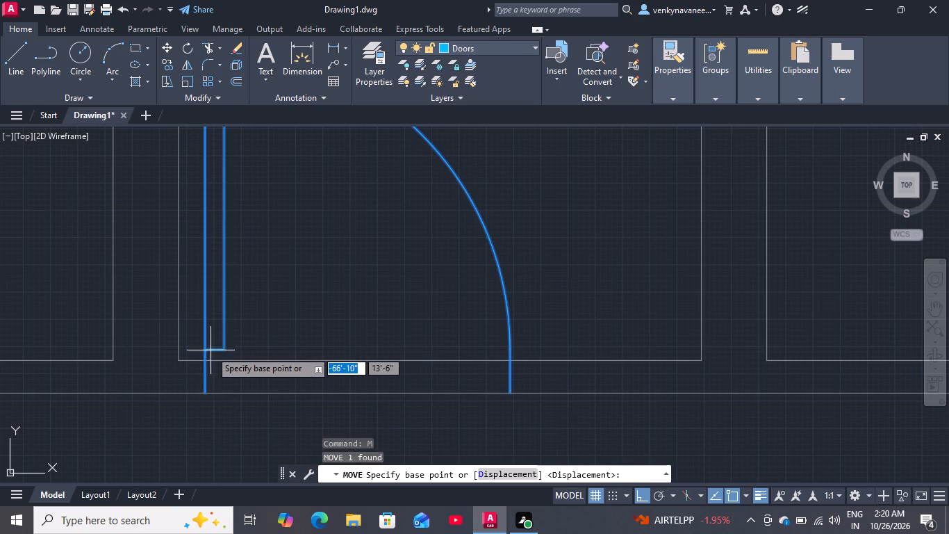
left_click(204, 348)
left_click(203, 360)
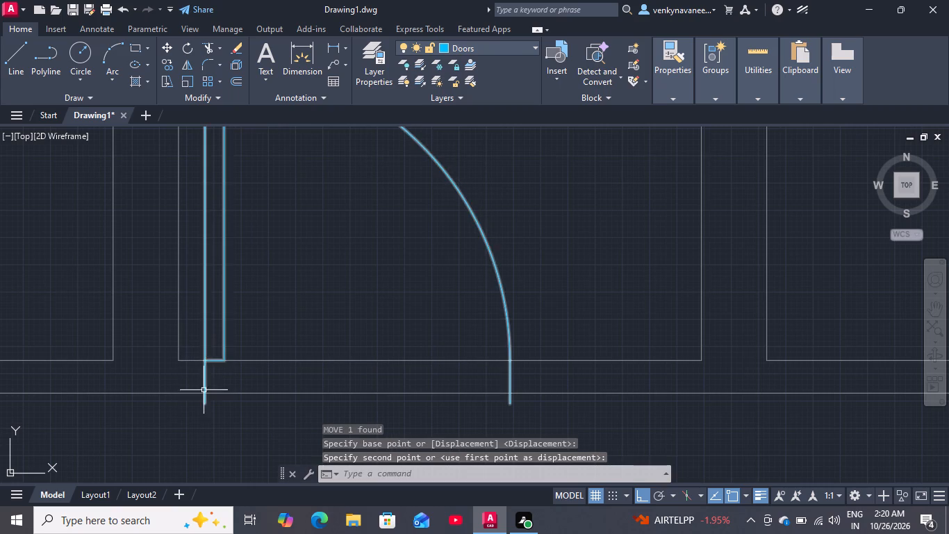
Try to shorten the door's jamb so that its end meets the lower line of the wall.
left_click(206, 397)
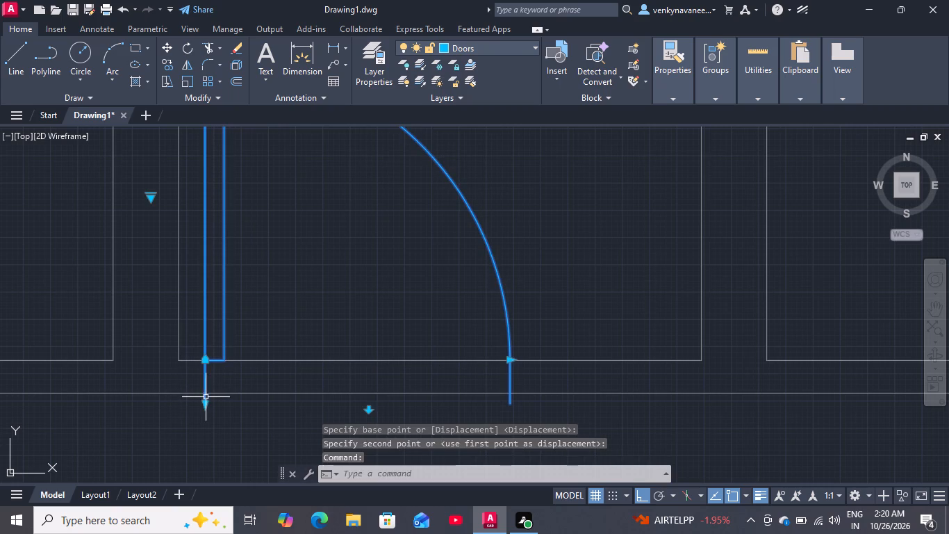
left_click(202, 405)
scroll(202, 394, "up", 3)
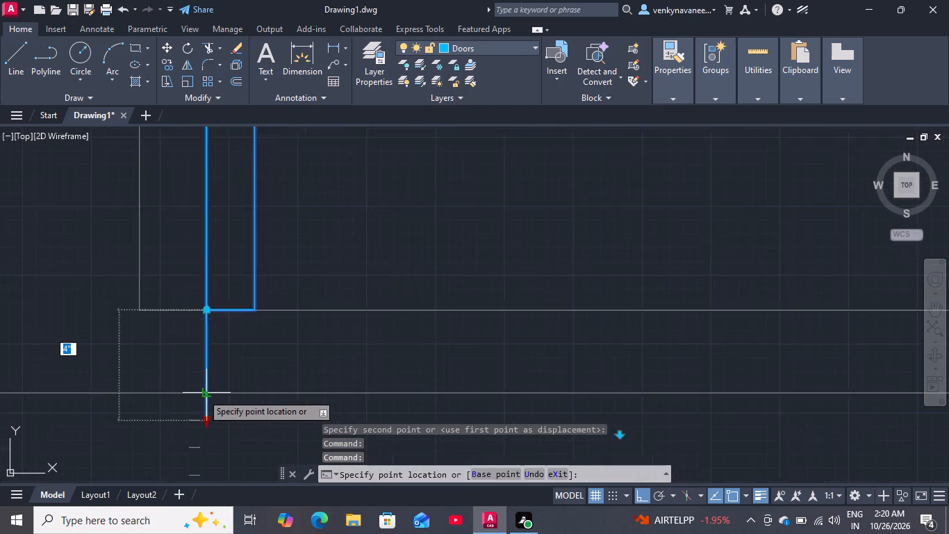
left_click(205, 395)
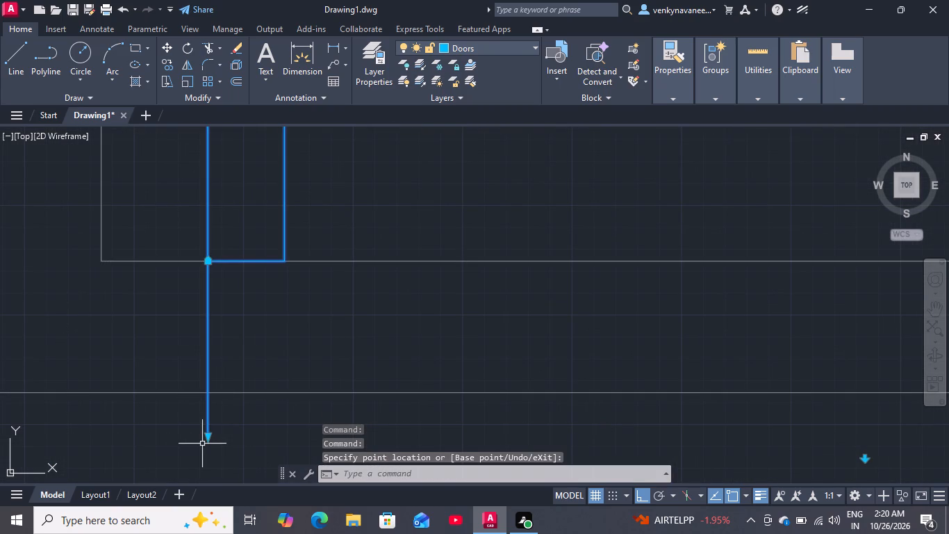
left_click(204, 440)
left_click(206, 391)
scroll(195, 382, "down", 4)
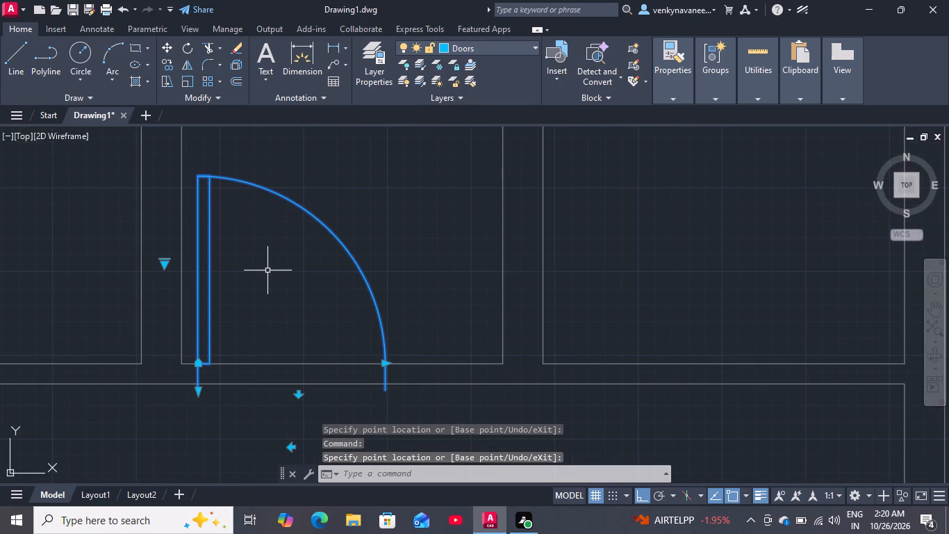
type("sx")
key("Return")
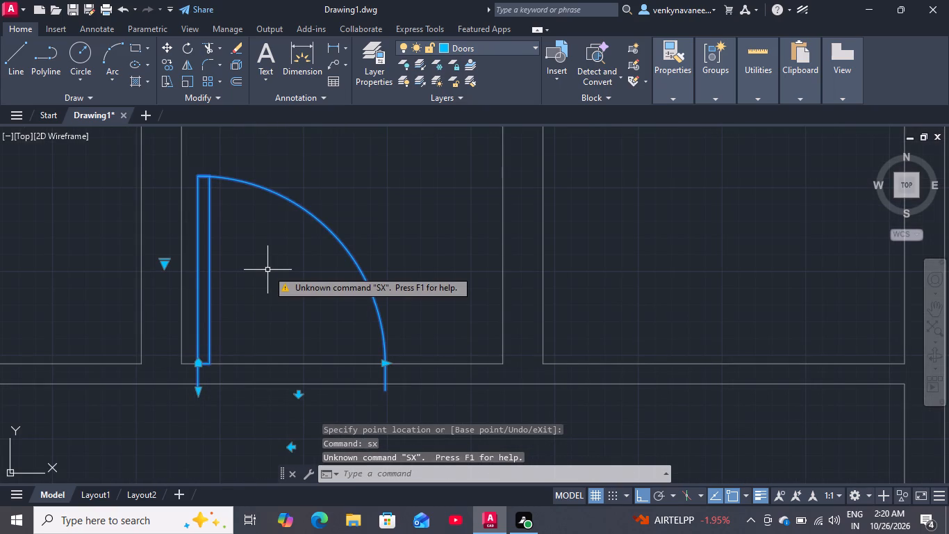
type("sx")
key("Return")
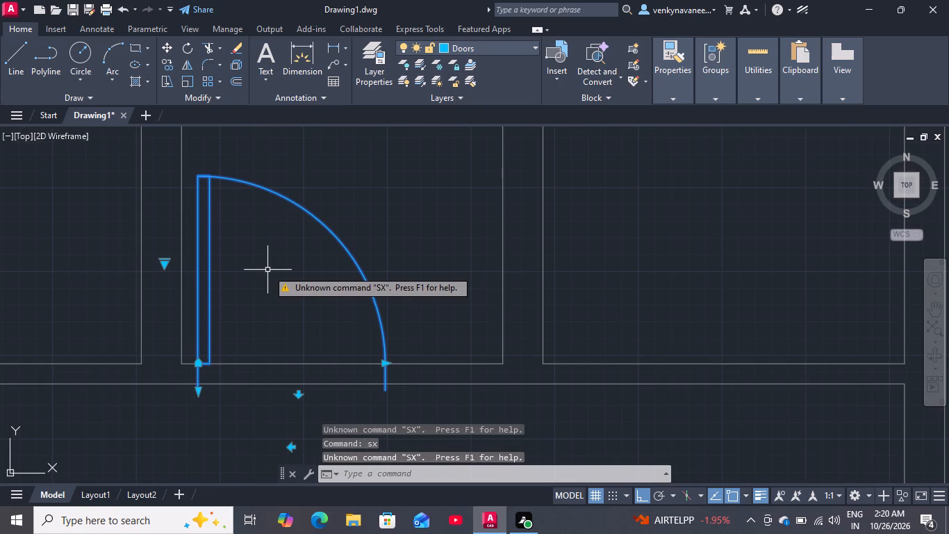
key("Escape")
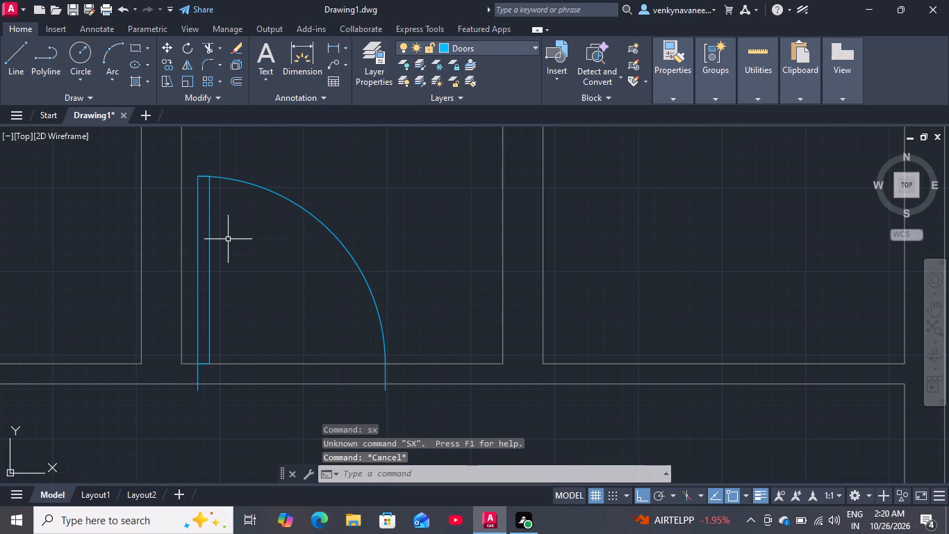
Scale the door down slightly, using its hinge-side jamb end as the base point.
type("sc")
key("Return")
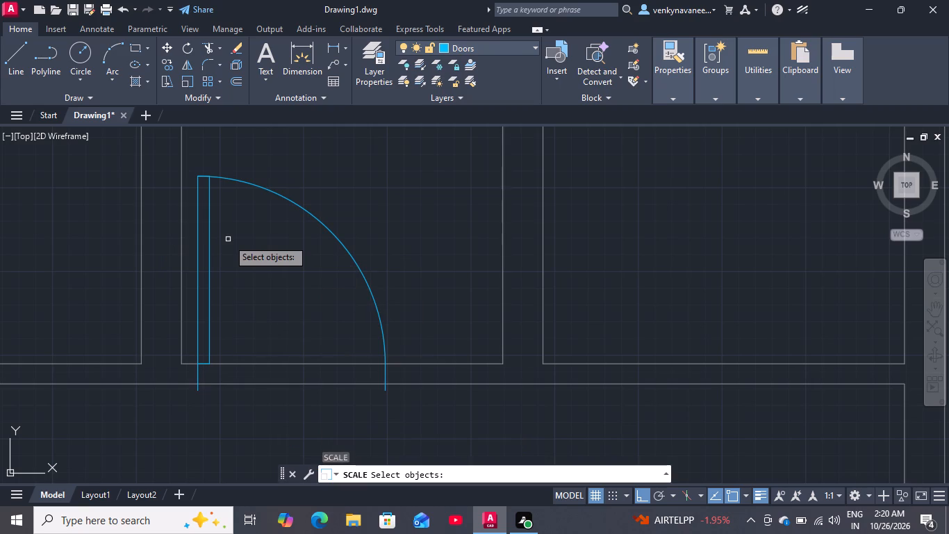
left_click(208, 246)
key("space")
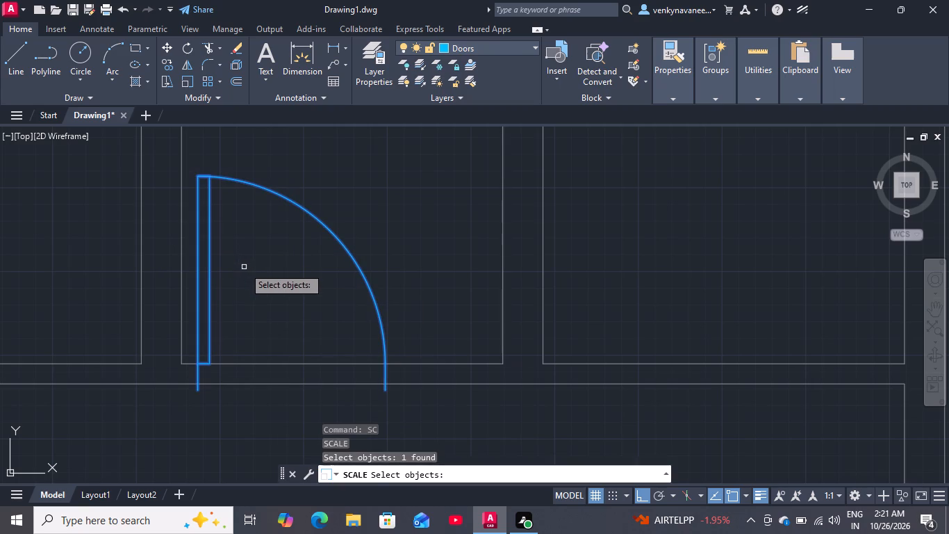
left_click(195, 391)
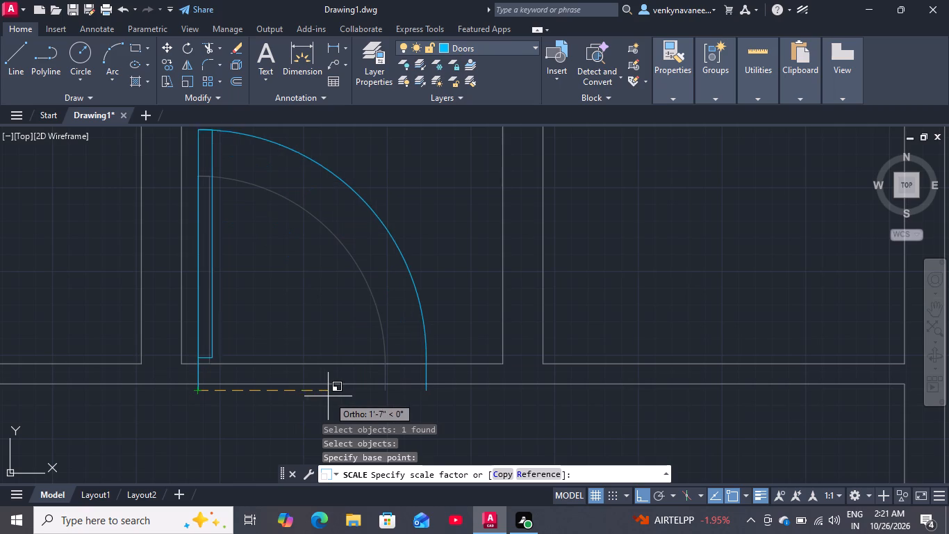
left_click(287, 389)
Move the door up by its hinge-side jamb end onto the lower line of the wall.
scroll(197, 394, "up", 1)
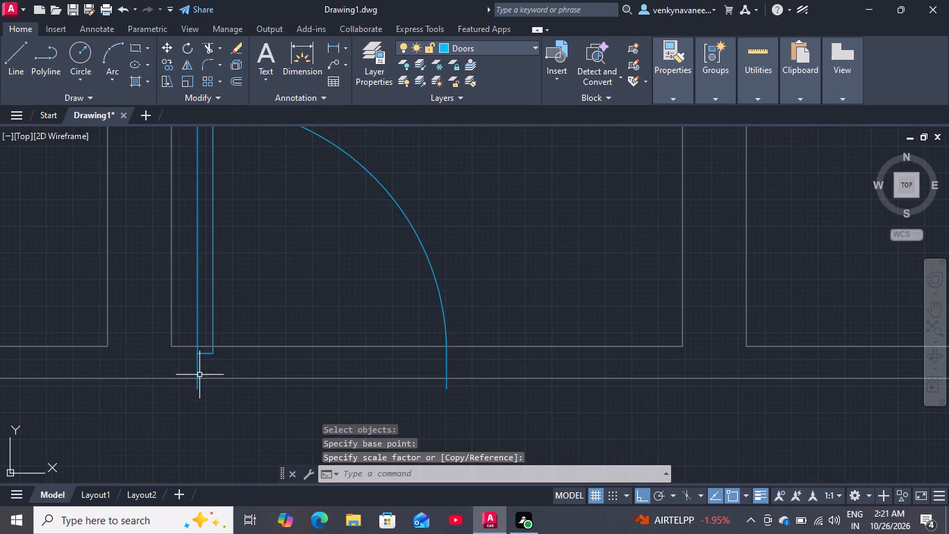
left_click(196, 371)
key("m")
key("Return")
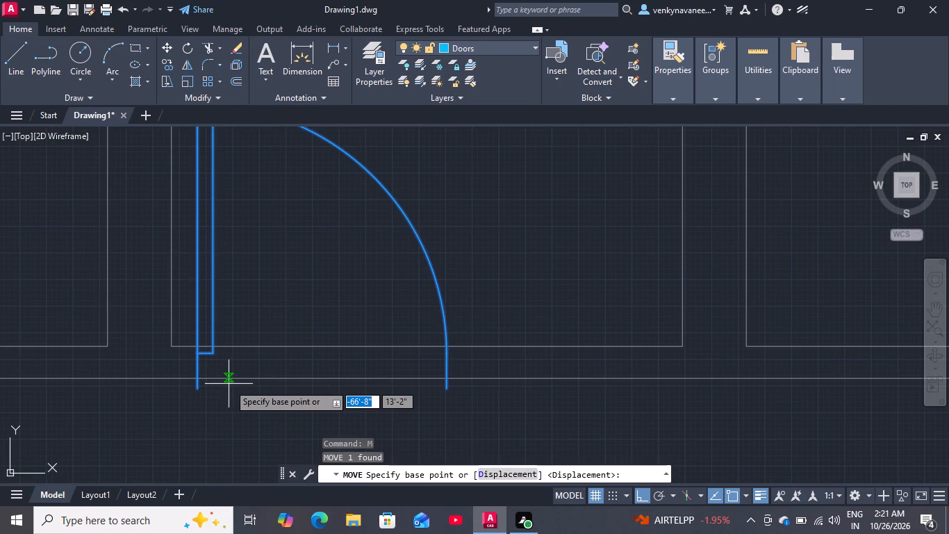
left_click(199, 388)
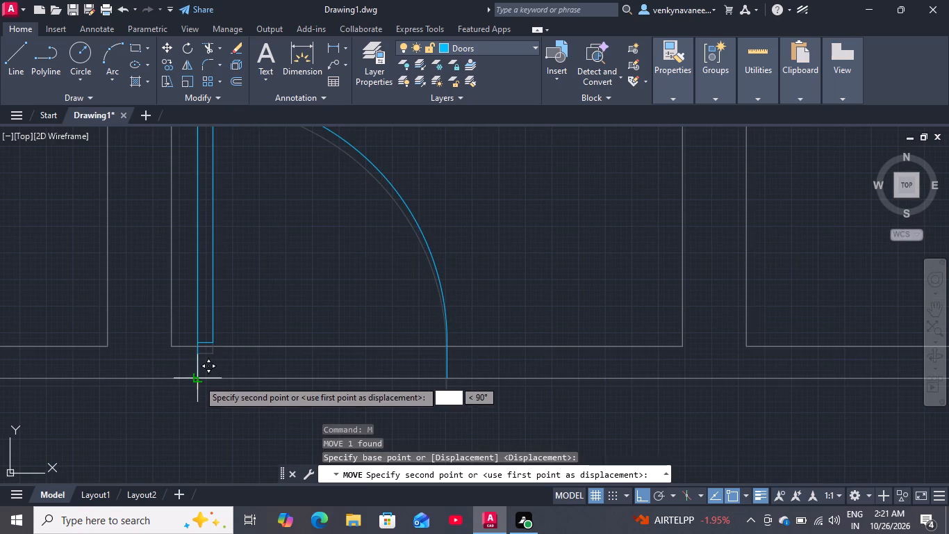
left_click(198, 380)
Scale the door down again from its hinge-side jamb end to bring the leaf's base close to the wall's upper line.
scroll(206, 355, "up", 2)
left_click_drag(258, 273, 223, 294)
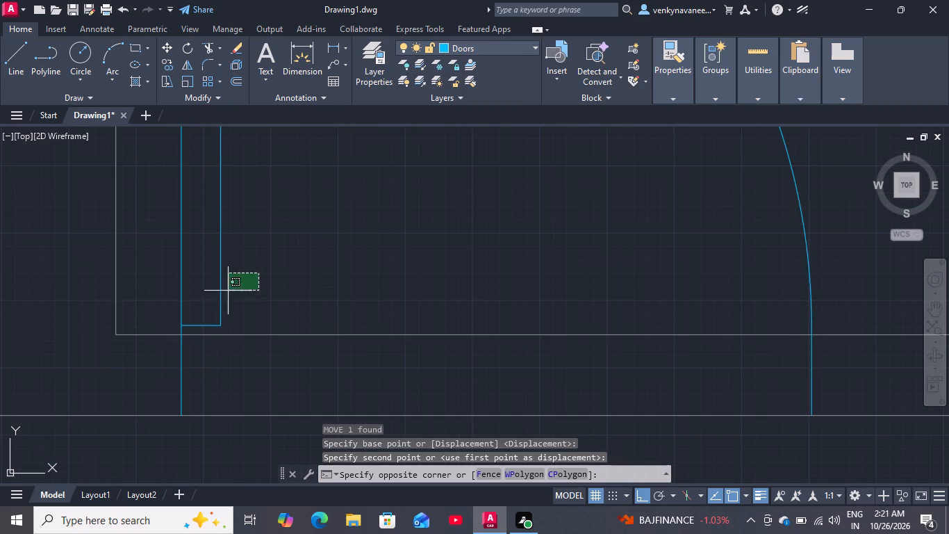
left_click(201, 309)
type("sc")
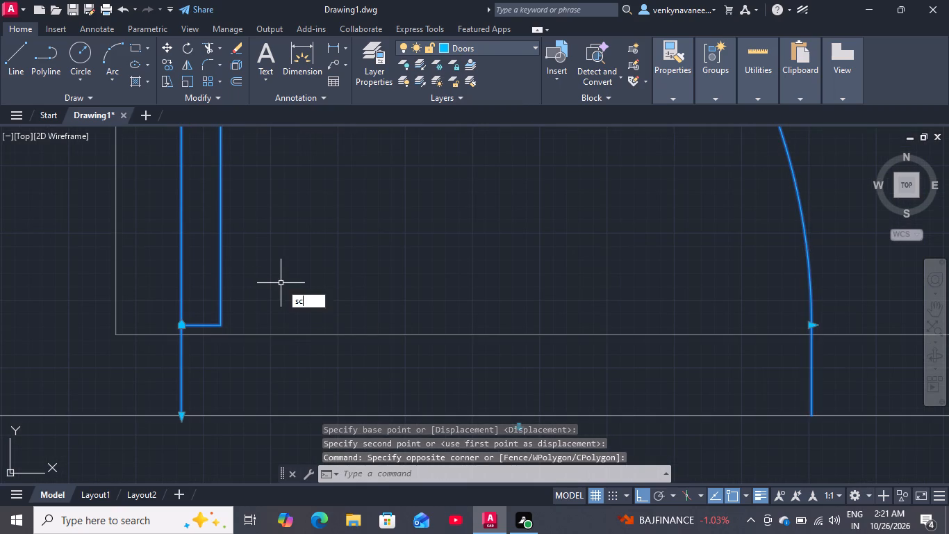
key("Return")
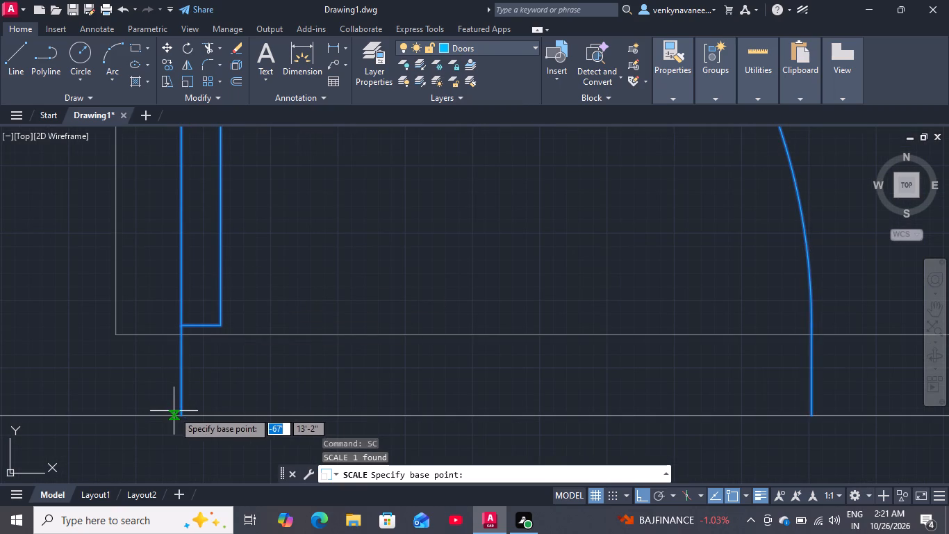
left_click(177, 412)
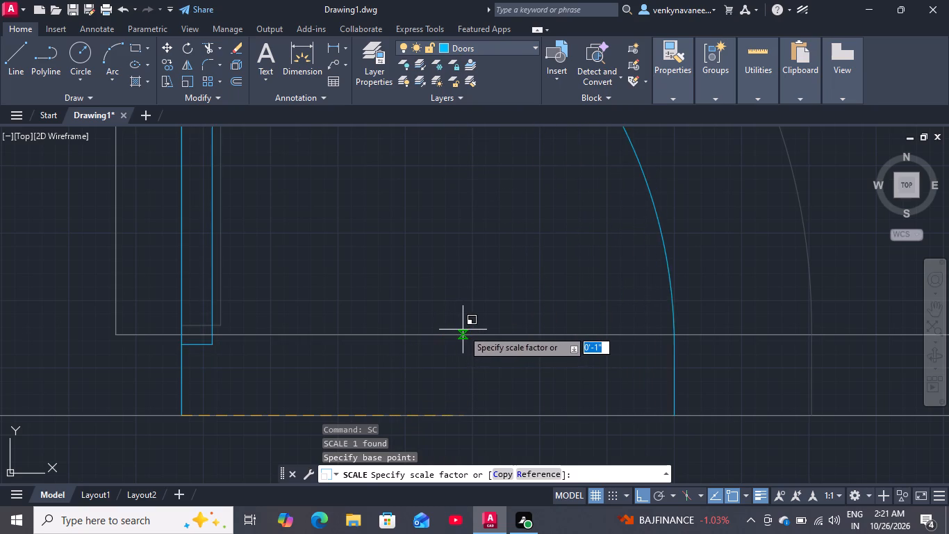
left_click(500, 332)
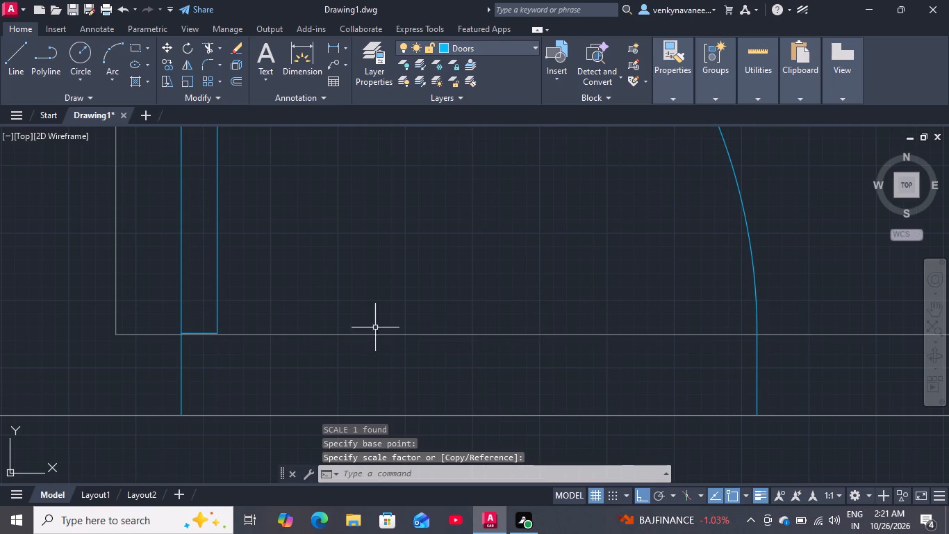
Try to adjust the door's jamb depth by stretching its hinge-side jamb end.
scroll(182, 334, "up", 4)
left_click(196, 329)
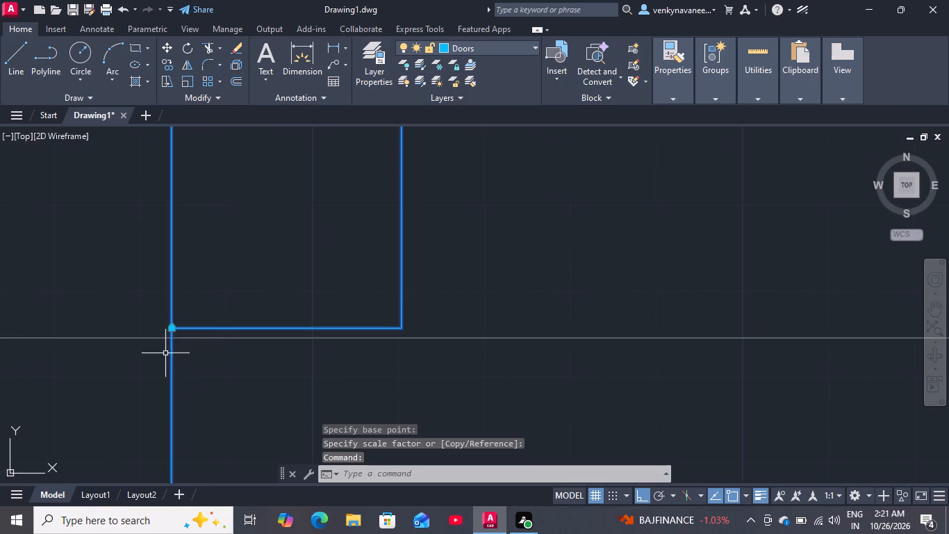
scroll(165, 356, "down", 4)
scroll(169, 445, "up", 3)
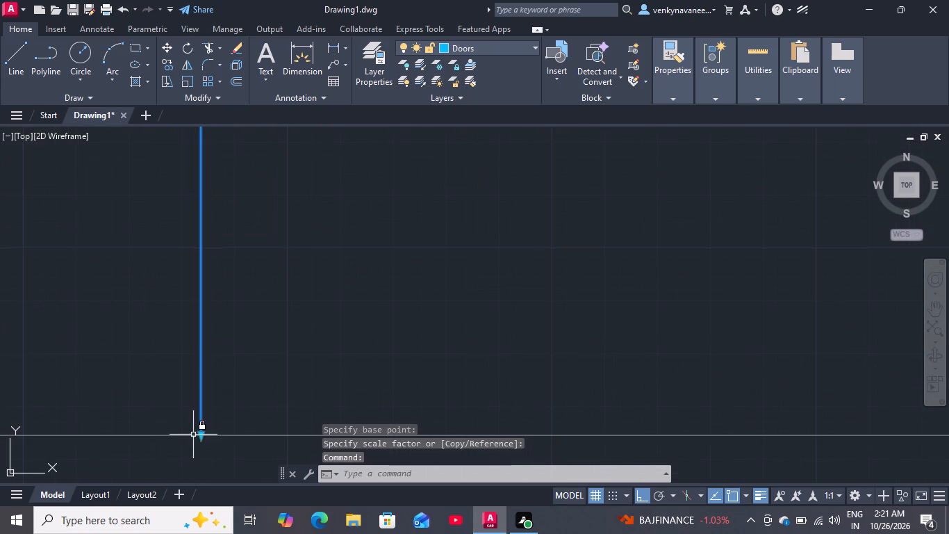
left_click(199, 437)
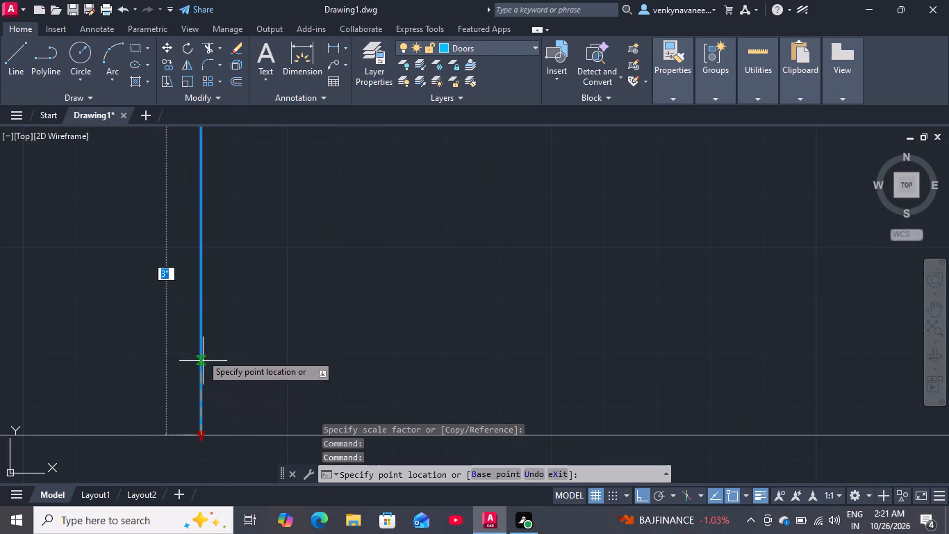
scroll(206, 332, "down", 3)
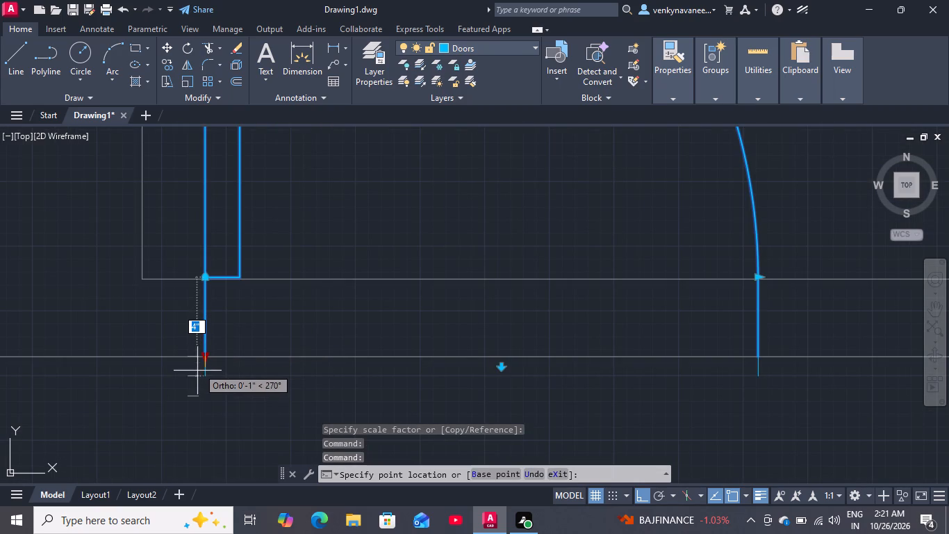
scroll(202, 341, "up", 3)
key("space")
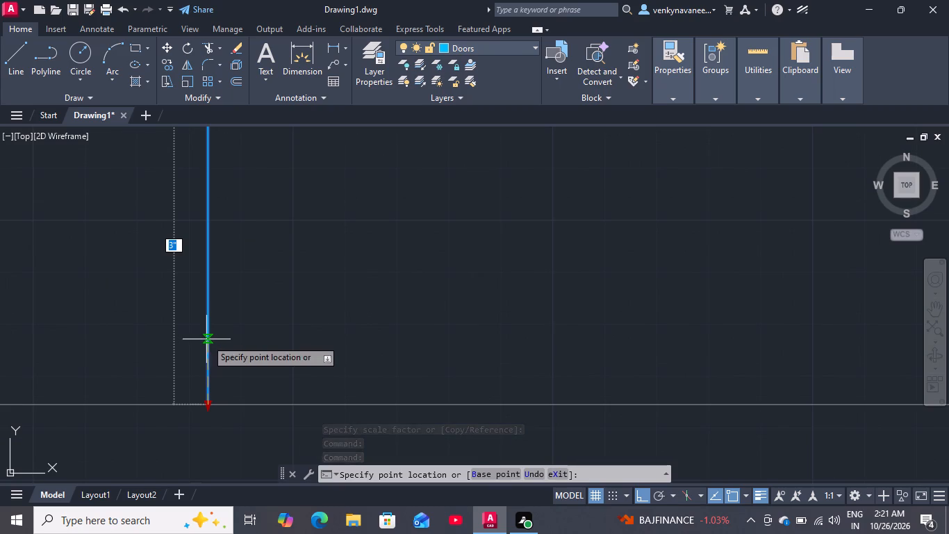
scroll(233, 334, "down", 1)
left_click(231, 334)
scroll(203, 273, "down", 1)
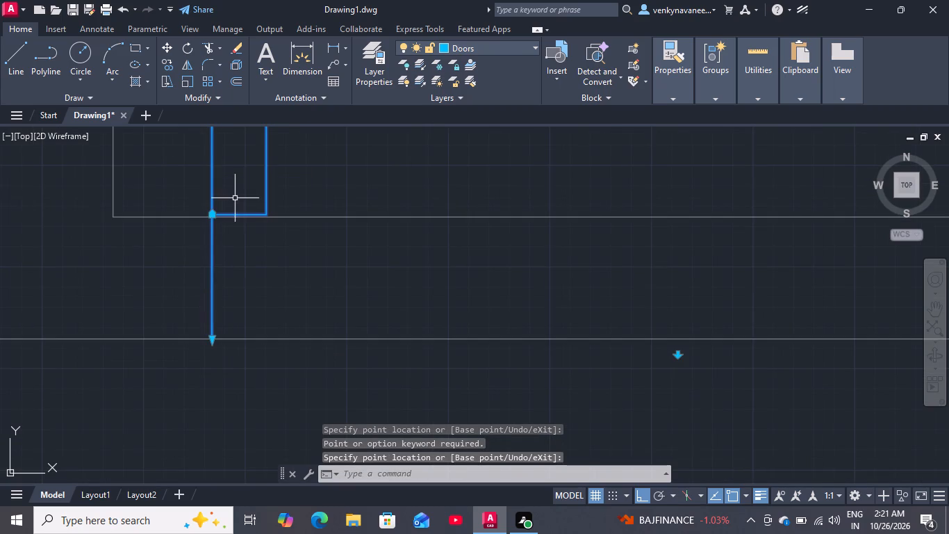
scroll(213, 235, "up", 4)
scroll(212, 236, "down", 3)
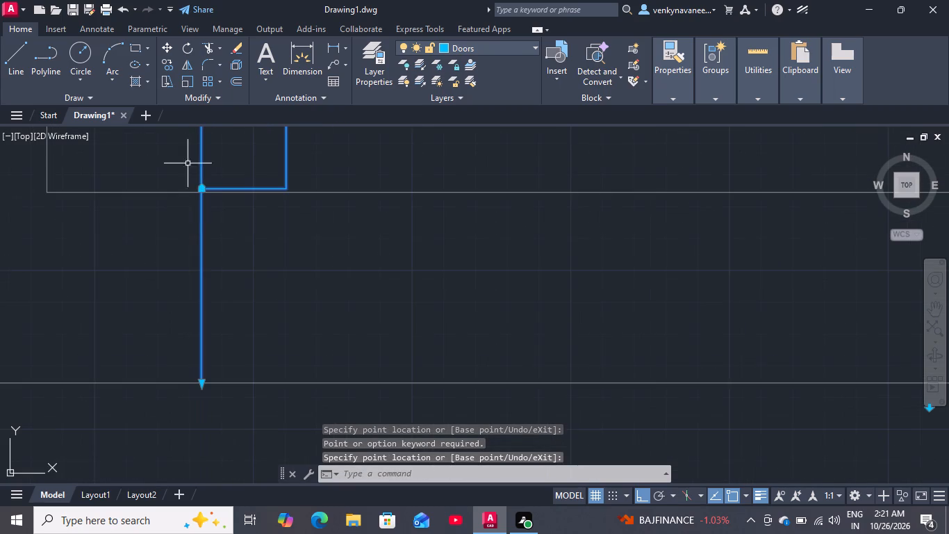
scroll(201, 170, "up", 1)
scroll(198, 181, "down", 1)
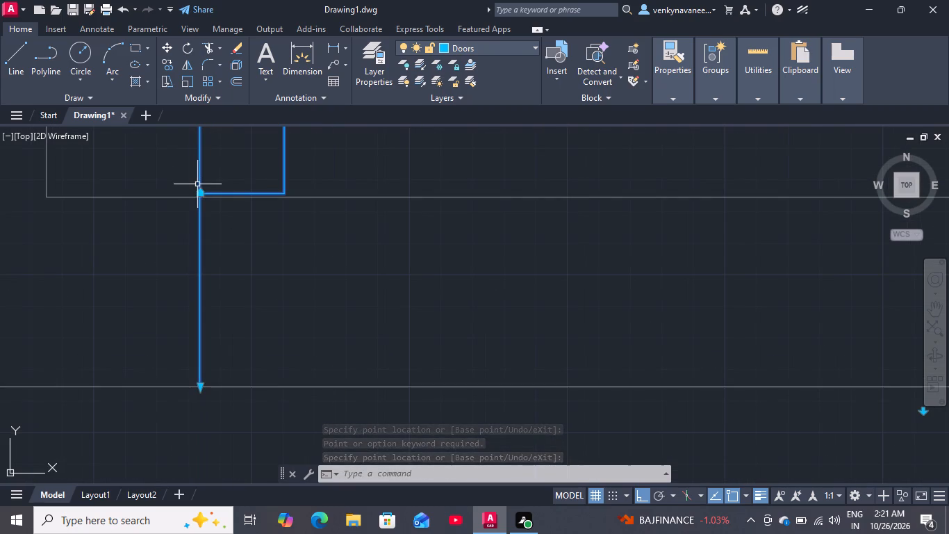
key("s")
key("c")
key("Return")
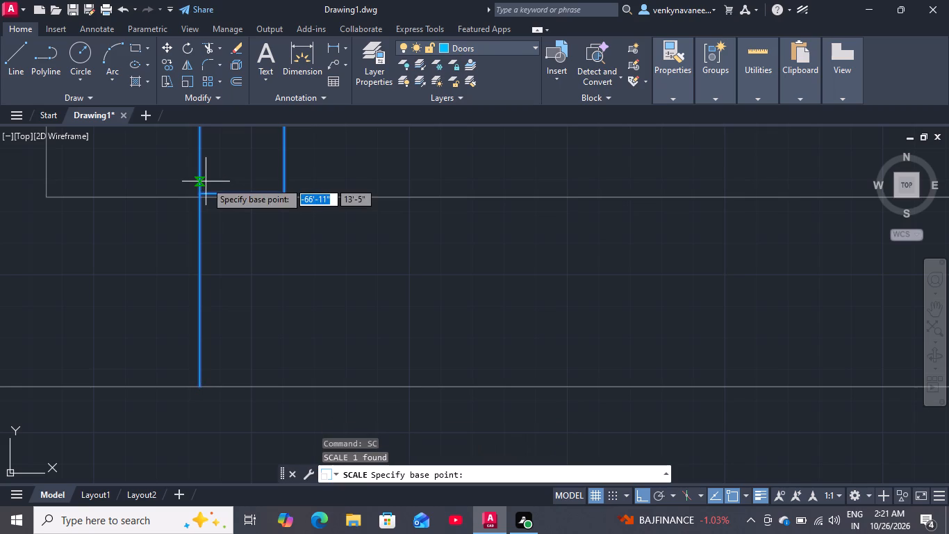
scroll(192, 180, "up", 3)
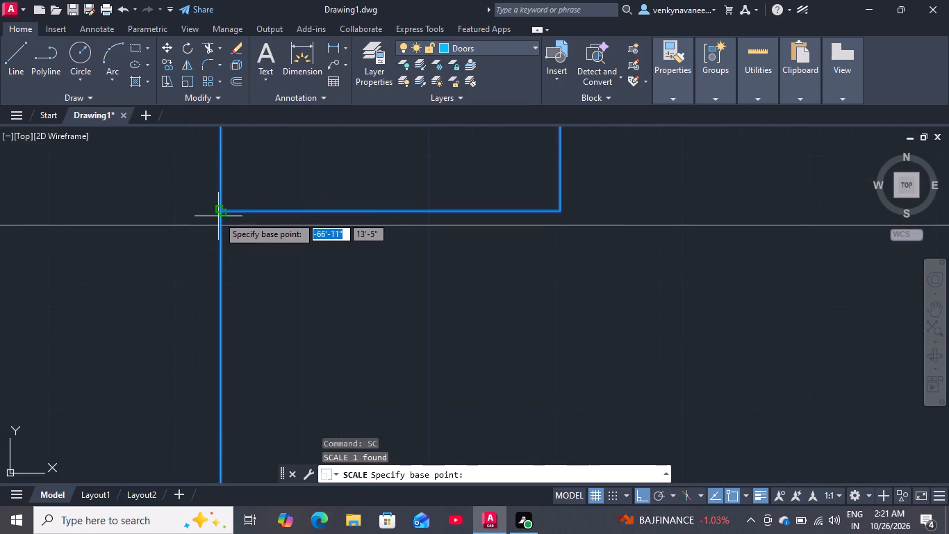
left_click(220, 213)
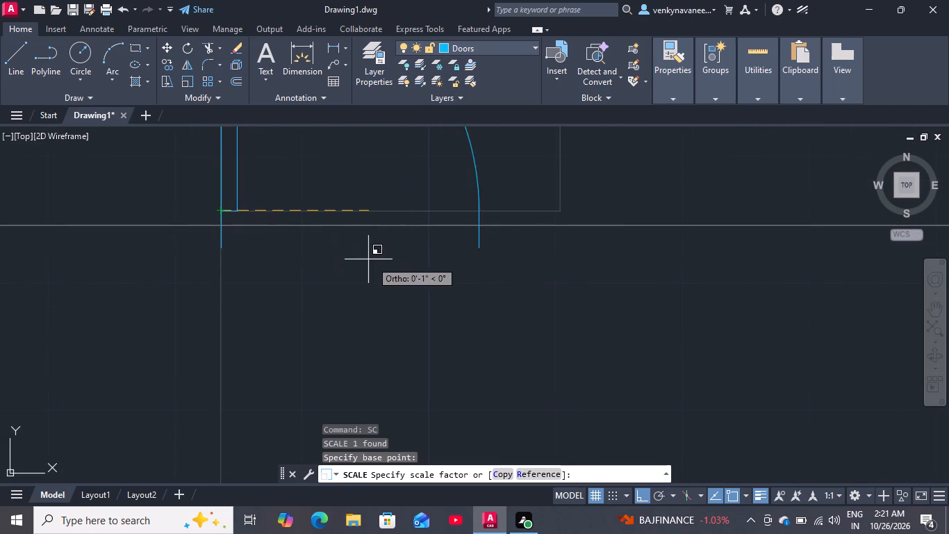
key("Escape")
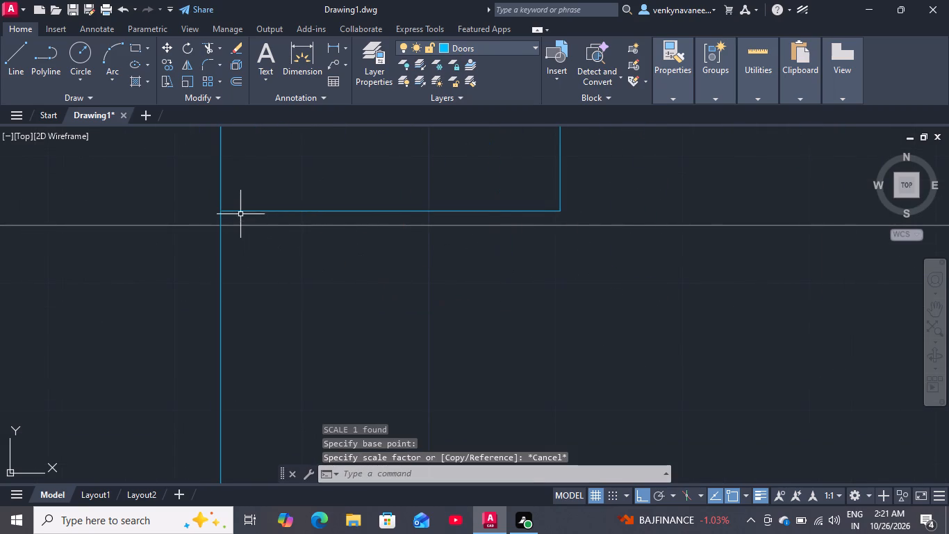
Move the door by its leaf's hinge corner down onto the upper line of the wall.
left_click(241, 207)
left_click(186, 202)
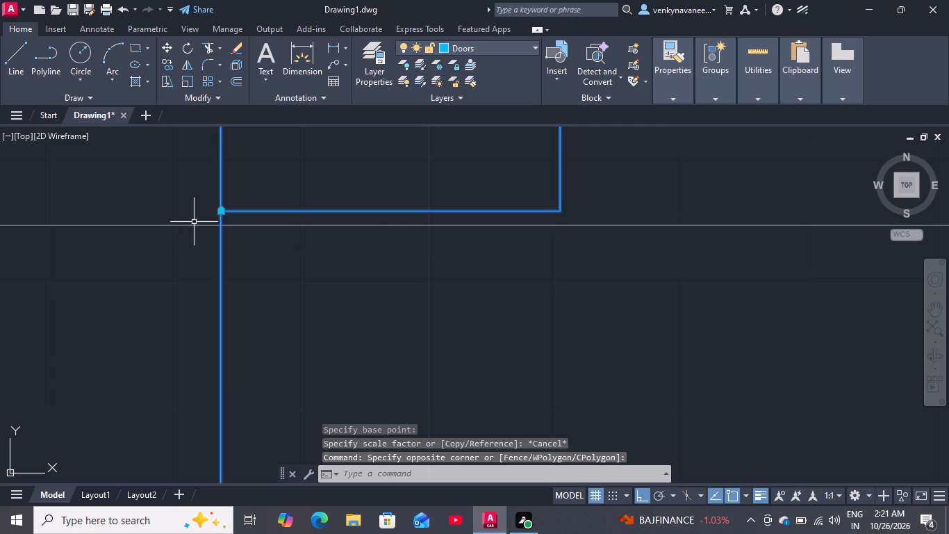
key("m")
key("Return")
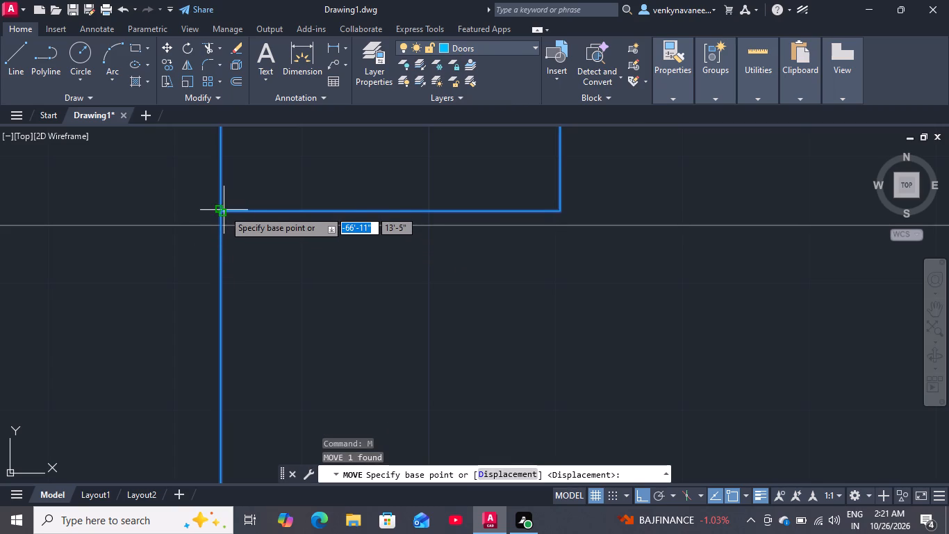
left_click(224, 211)
left_click(219, 223)
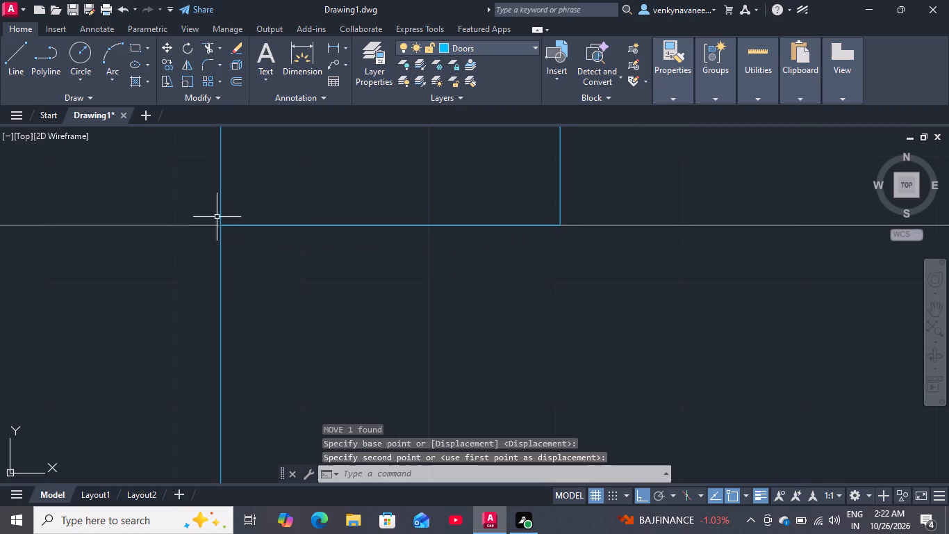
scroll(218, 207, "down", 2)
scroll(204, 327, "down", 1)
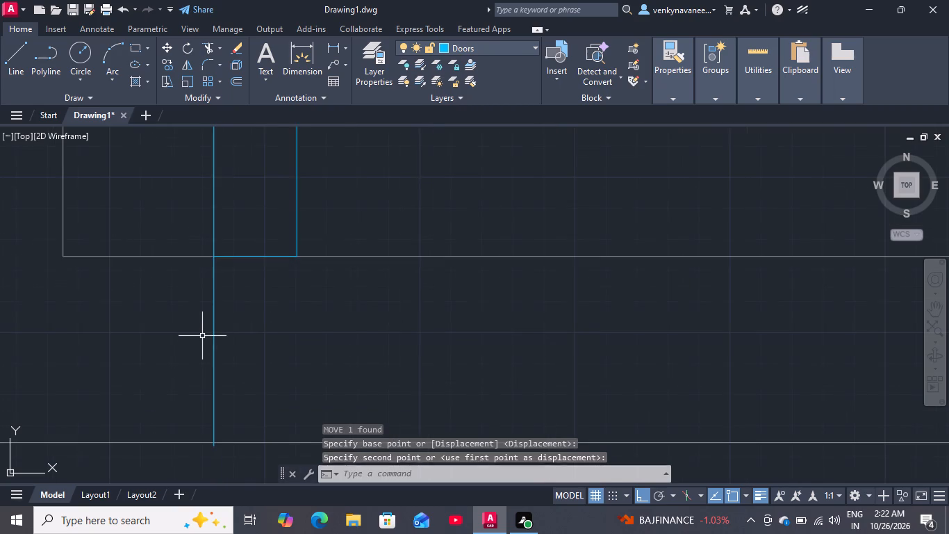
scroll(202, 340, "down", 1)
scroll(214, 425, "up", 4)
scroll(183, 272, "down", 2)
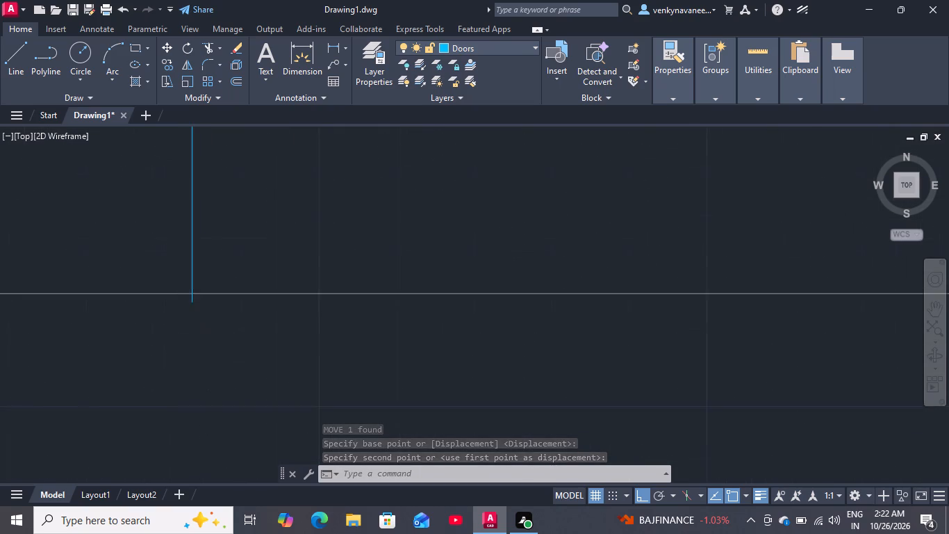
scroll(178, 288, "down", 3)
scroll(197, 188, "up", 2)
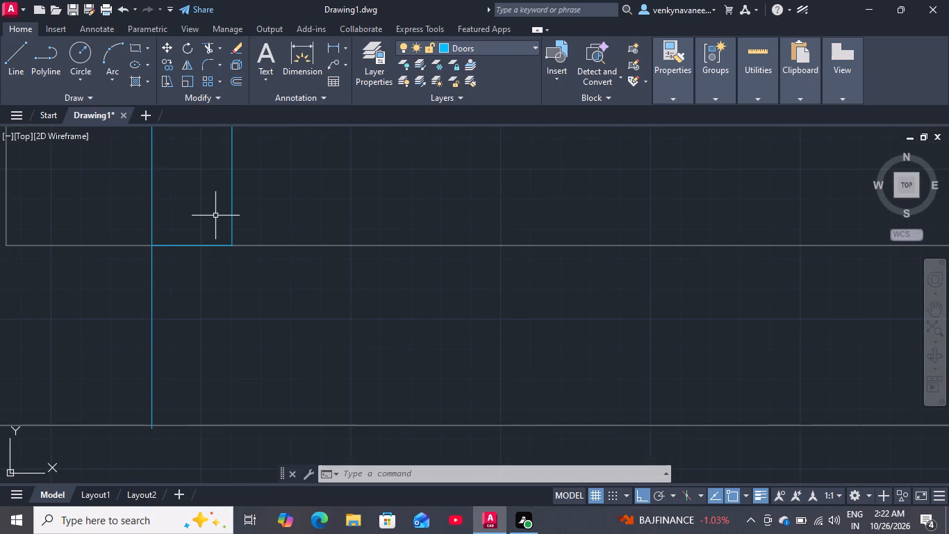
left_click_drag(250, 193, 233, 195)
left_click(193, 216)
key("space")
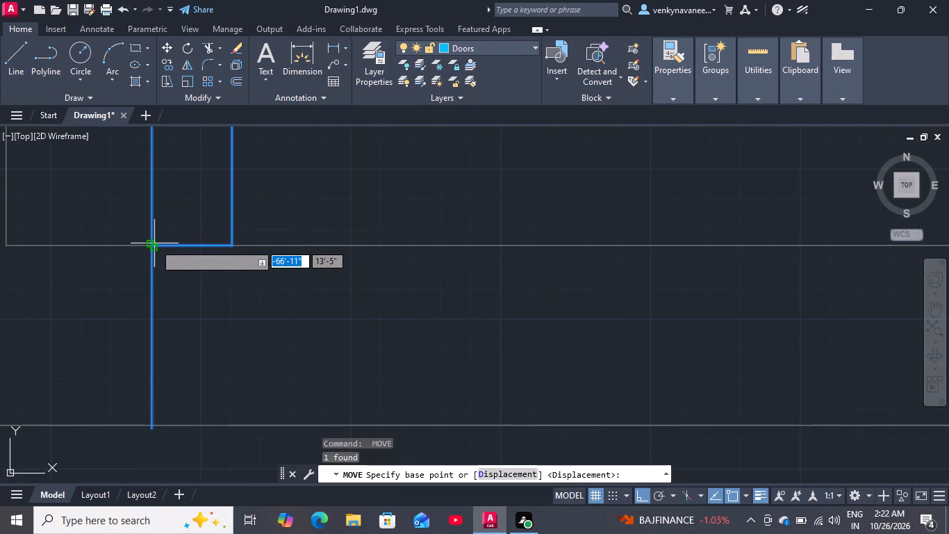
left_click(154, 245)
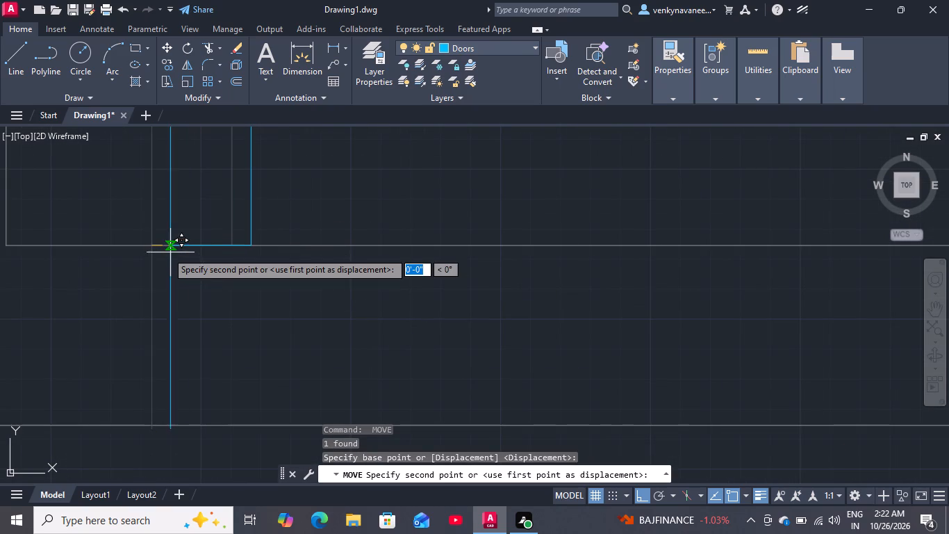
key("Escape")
Scale the door by reference from its leaf's hinge corner, fitting the hinge-side jamb's depth to the wall's lower line.
left_click_drag(170, 218, 161, 221)
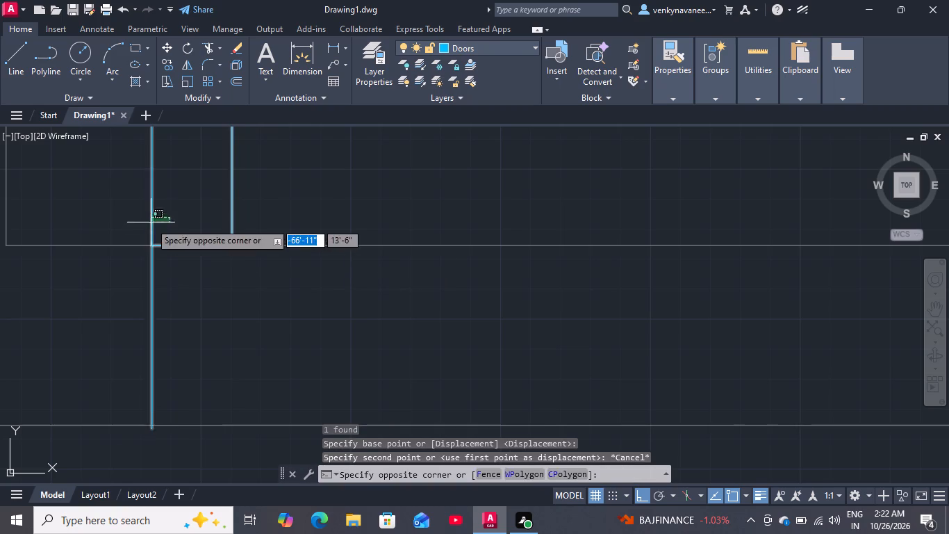
left_click(149, 222)
type("sx")
key("Return")
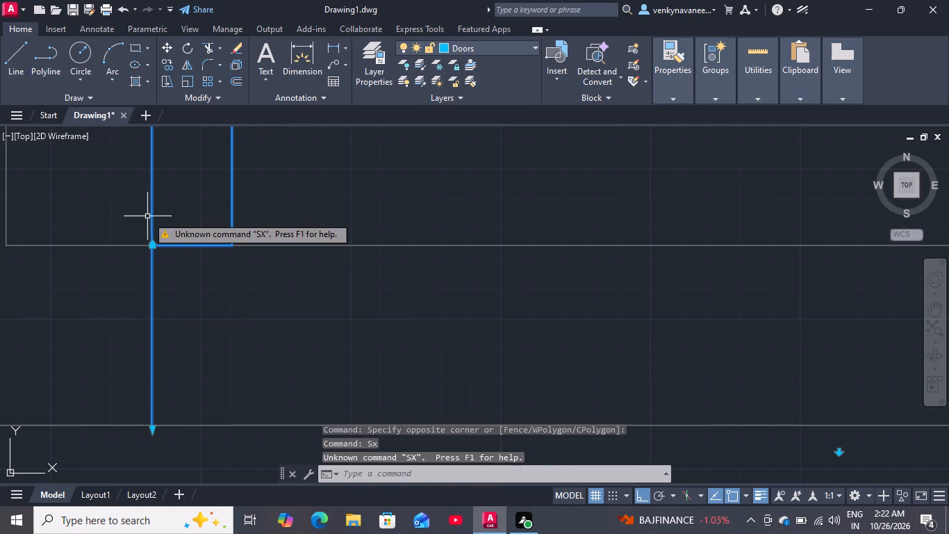
key("Escape")
type("sc")
key("Return")
left_click(152, 218)
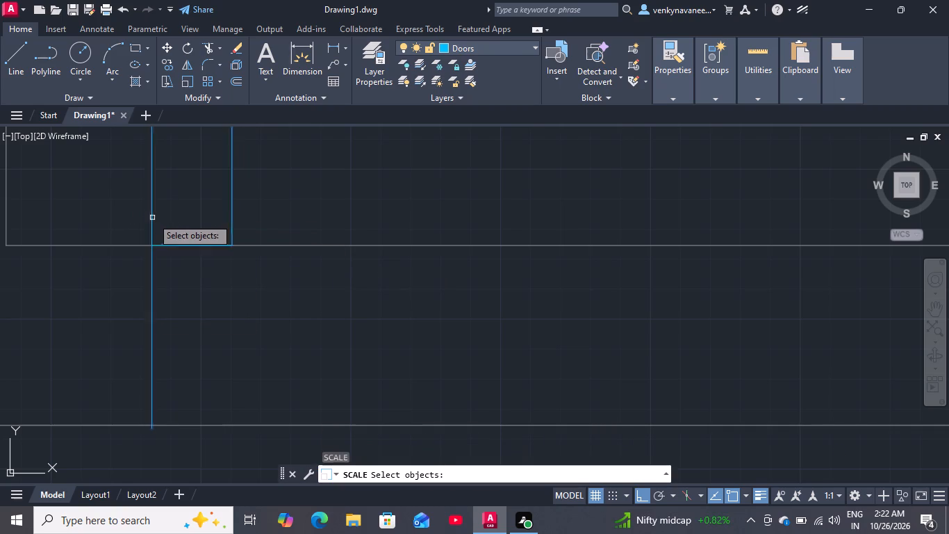
key("space")
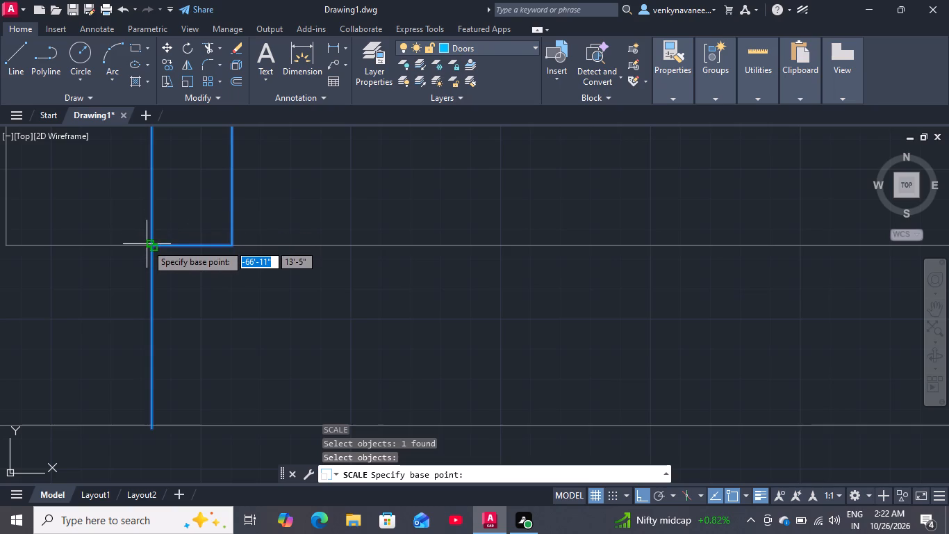
left_click(147, 245)
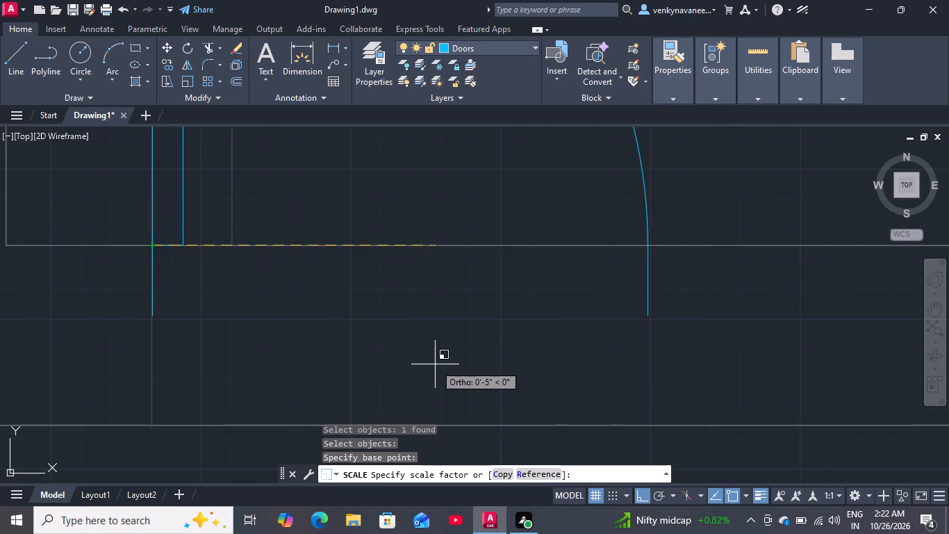
scroll(431, 362, "down", 2)
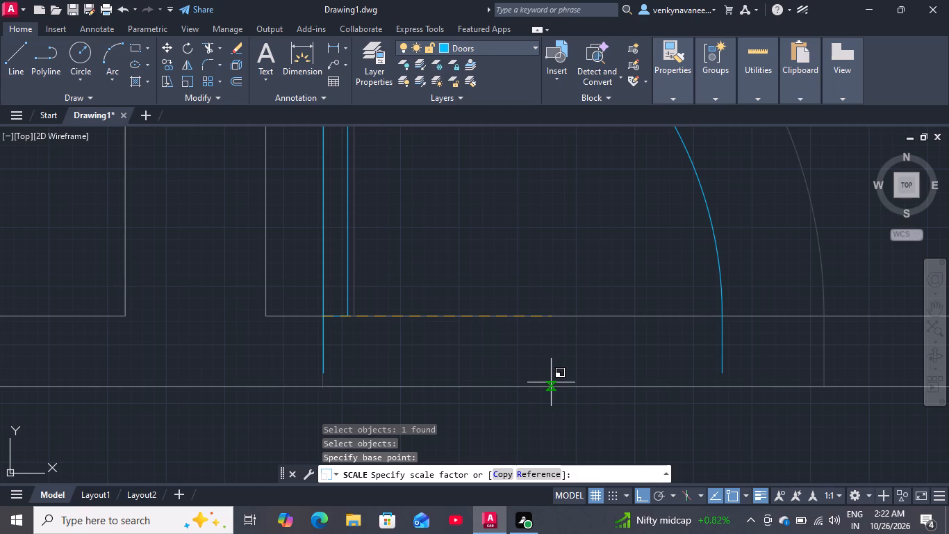
key("r")
key("Return")
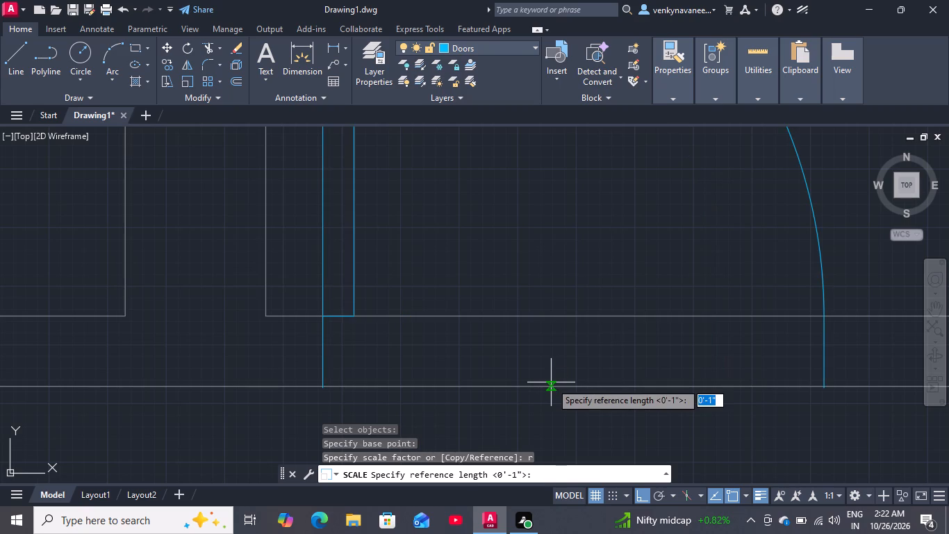
left_click(320, 317)
left_click(323, 385)
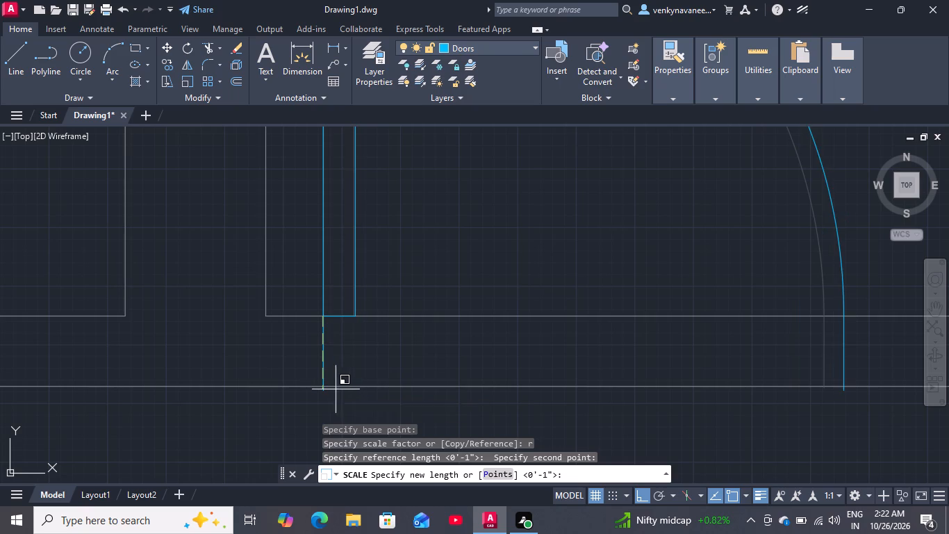
left_click(321, 386)
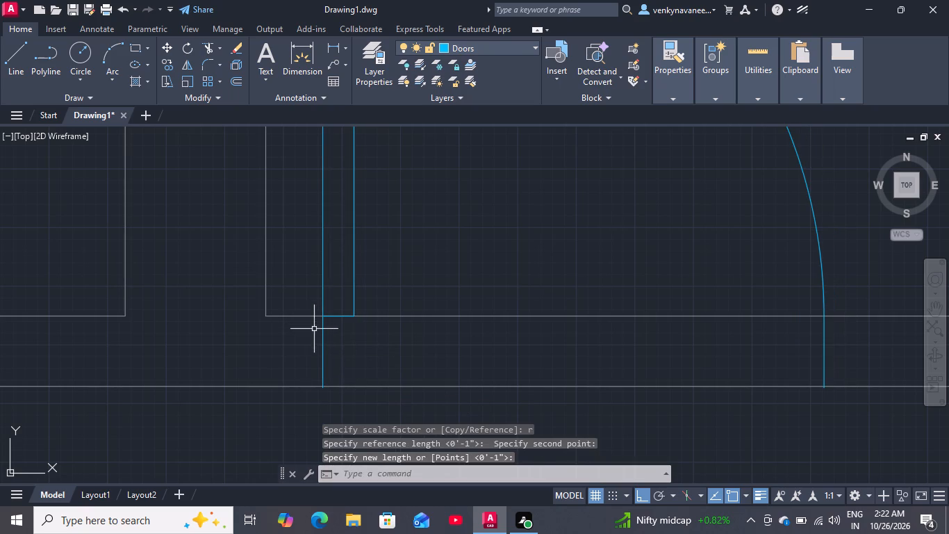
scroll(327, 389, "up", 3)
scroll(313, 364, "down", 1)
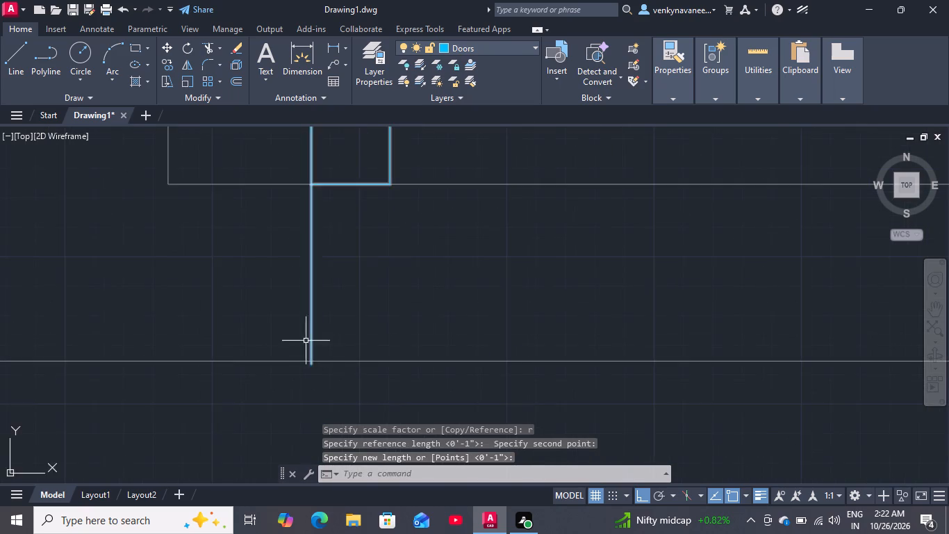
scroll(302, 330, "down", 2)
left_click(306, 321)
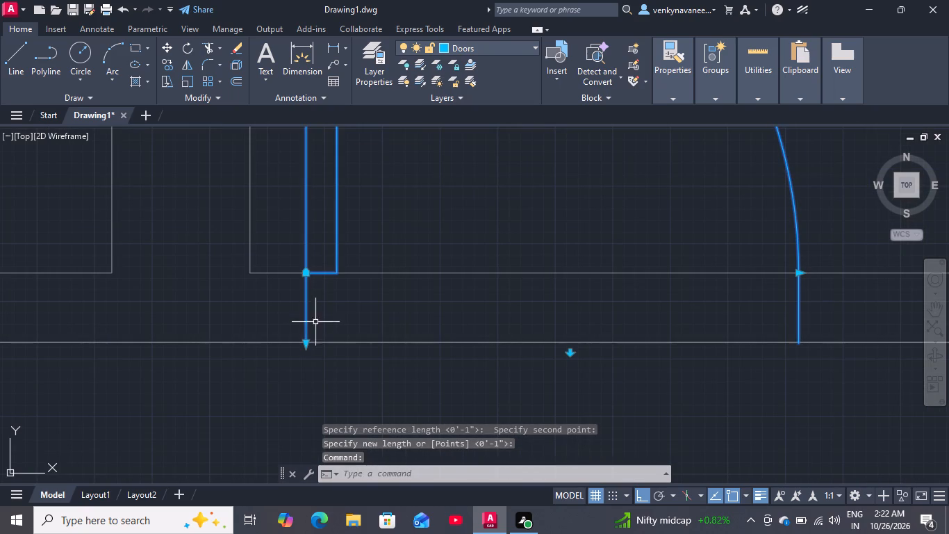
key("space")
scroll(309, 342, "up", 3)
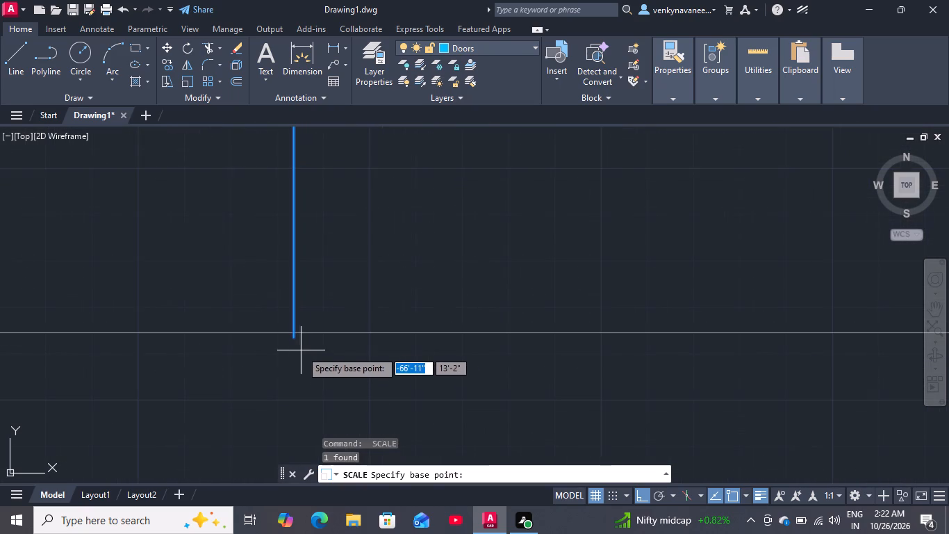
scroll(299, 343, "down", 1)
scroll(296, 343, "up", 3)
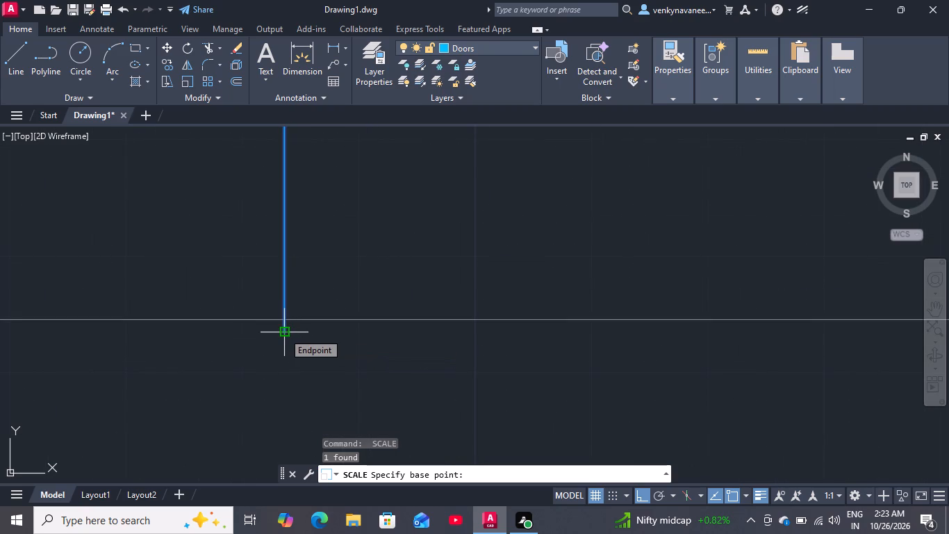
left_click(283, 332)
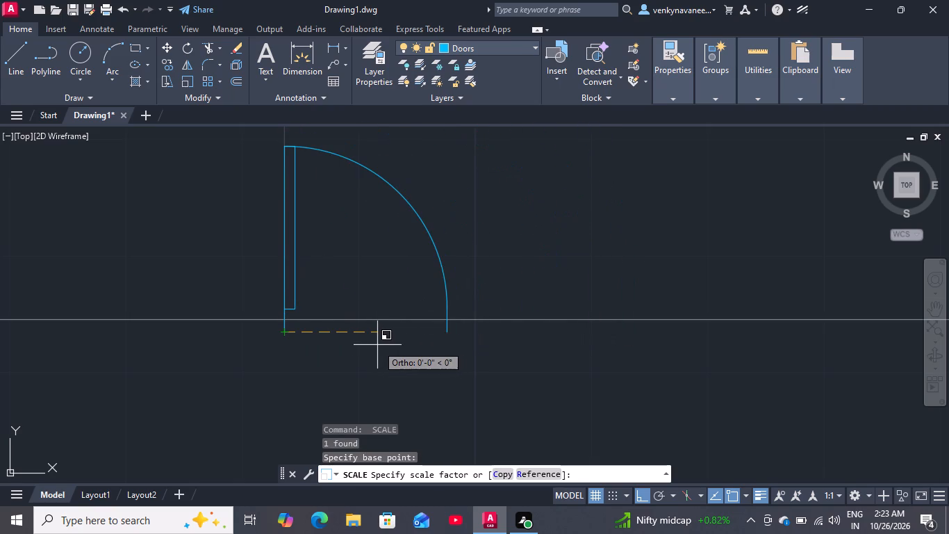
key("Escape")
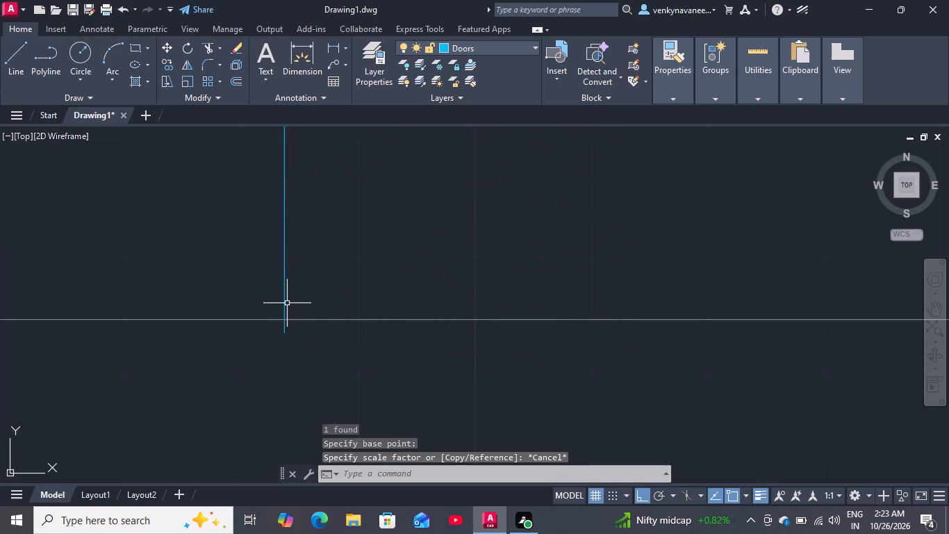
Scale the door down slightly by reference from its leaf's hinge corner, using the opening width, to bring the jambs onto the wall's lower line.
left_click(284, 302)
scroll(308, 316, "down", 4)
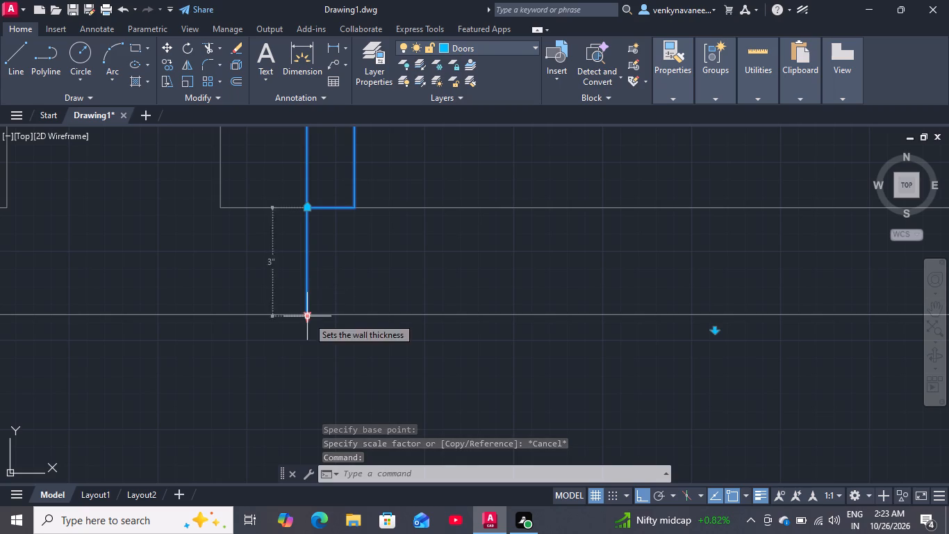
scroll(319, 306, "down", 2)
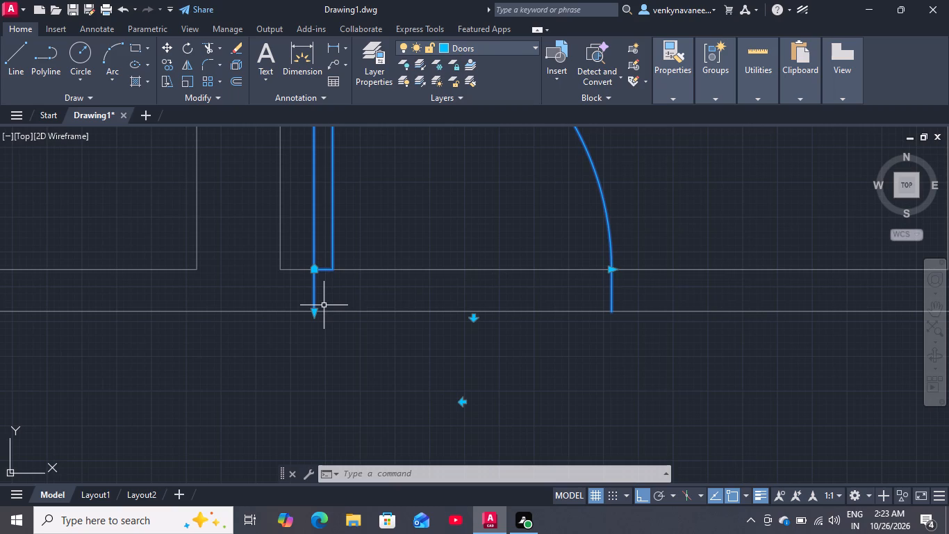
type("sc")
key("Return")
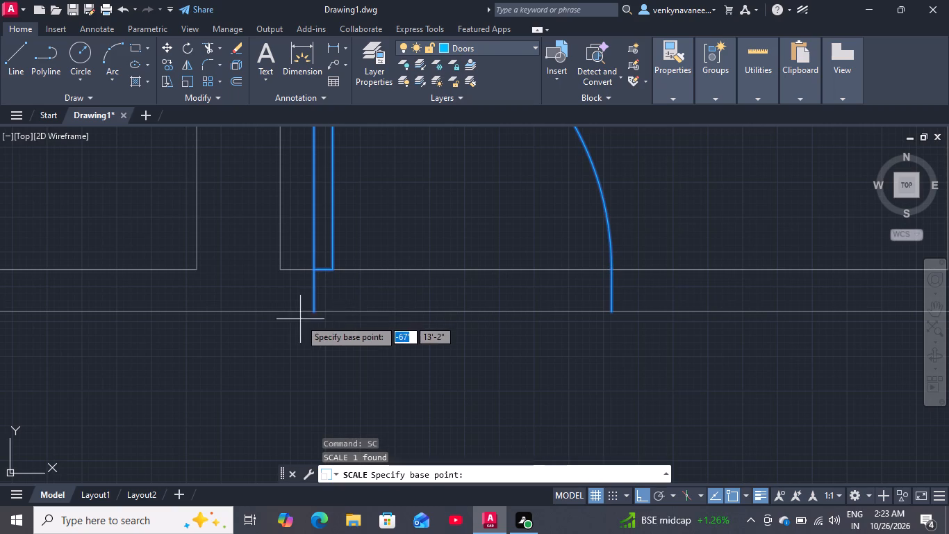
scroll(315, 280, "up", 3)
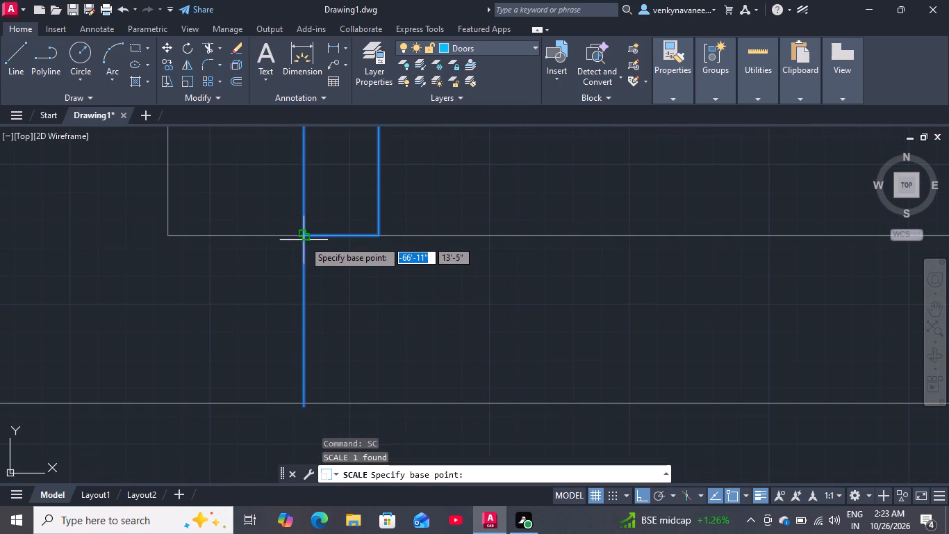
left_click(305, 236)
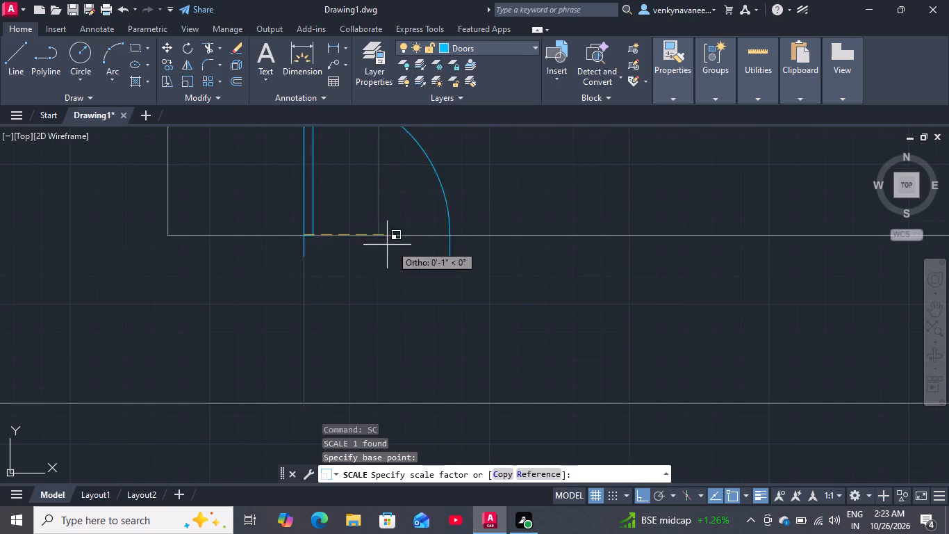
scroll(495, 274, "down", 1)
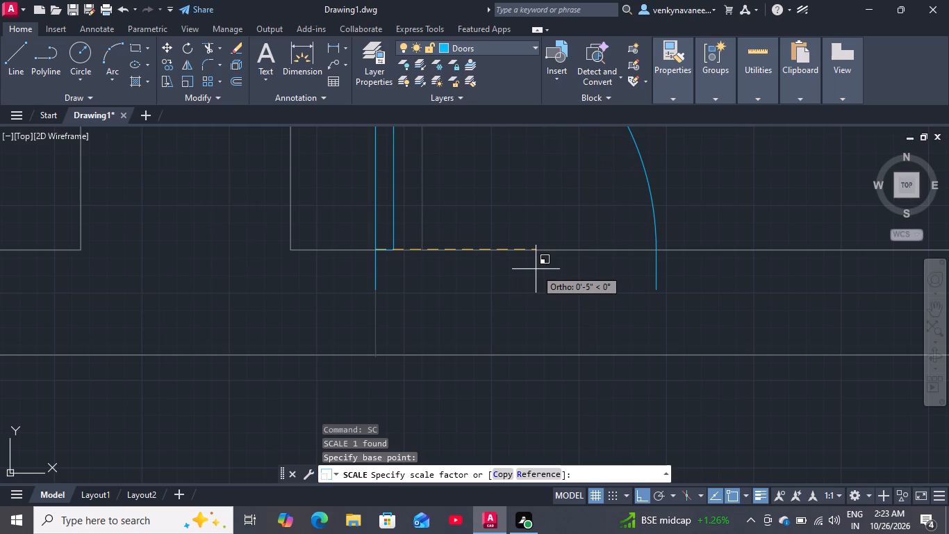
key("r")
key("Return")
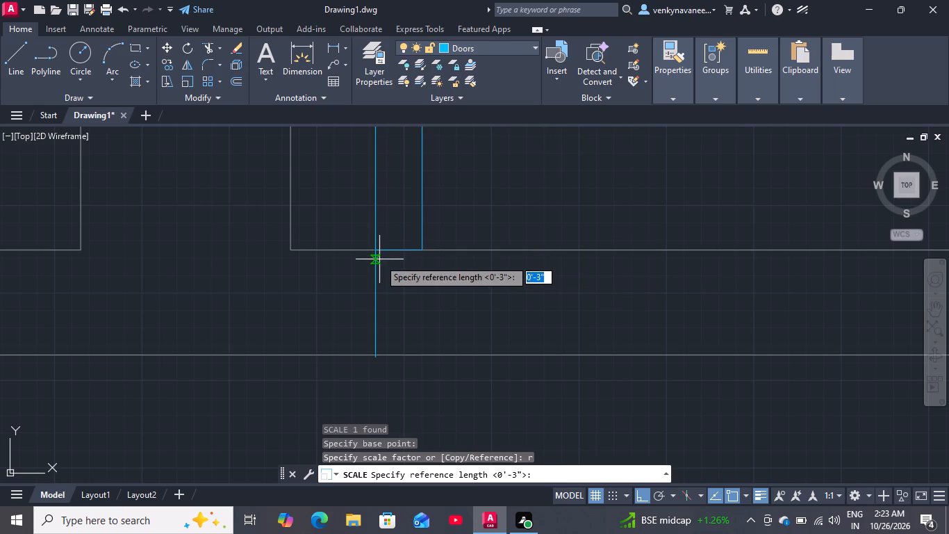
left_click(374, 248)
scroll(418, 264, "down", 3)
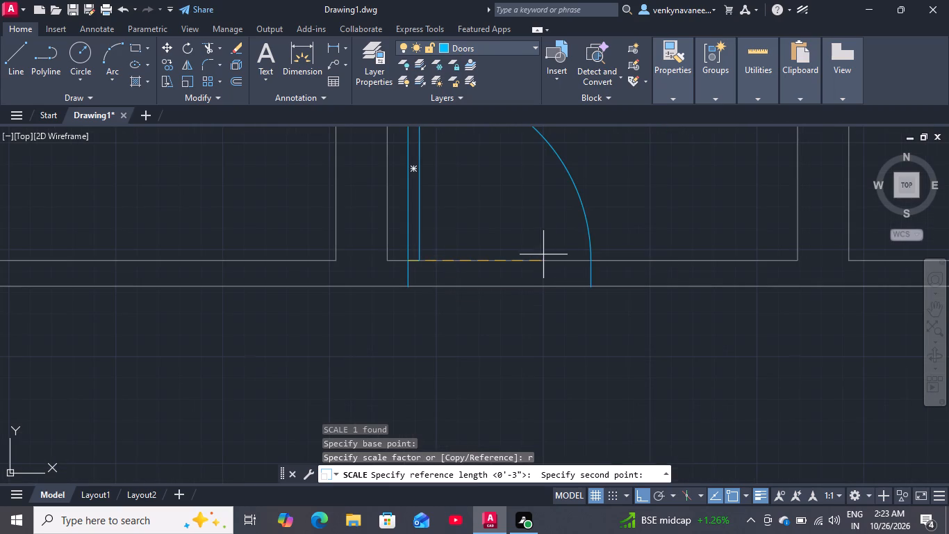
left_click(588, 262)
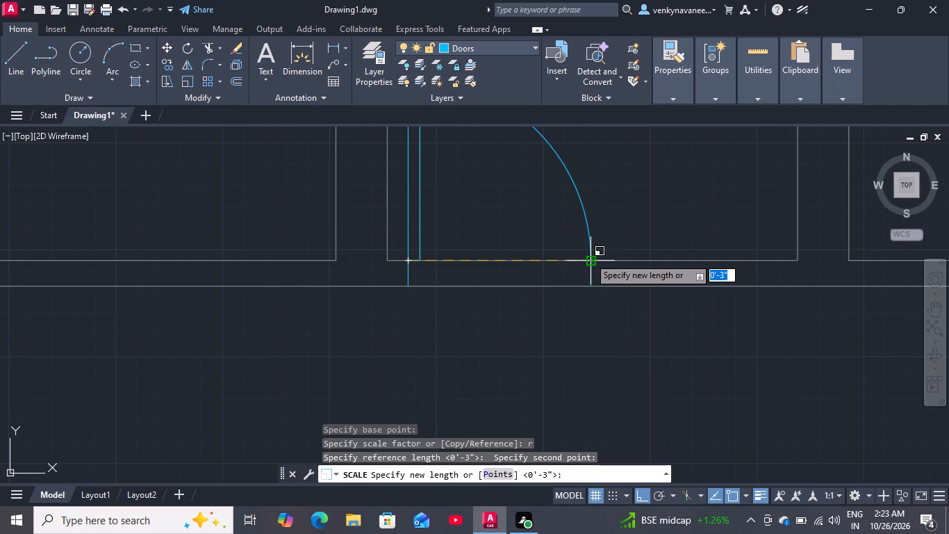
scroll(592, 258, "up", 1)
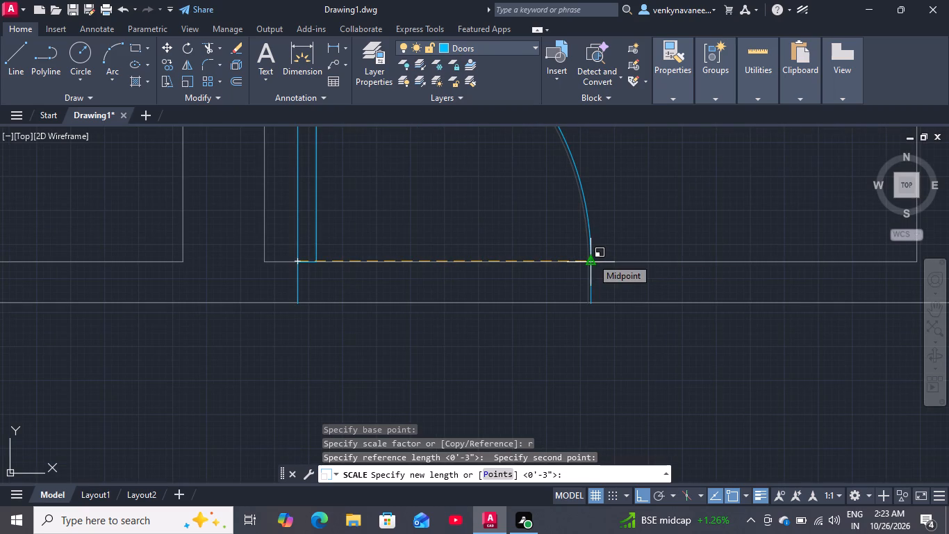
scroll(573, 258, "up", 1)
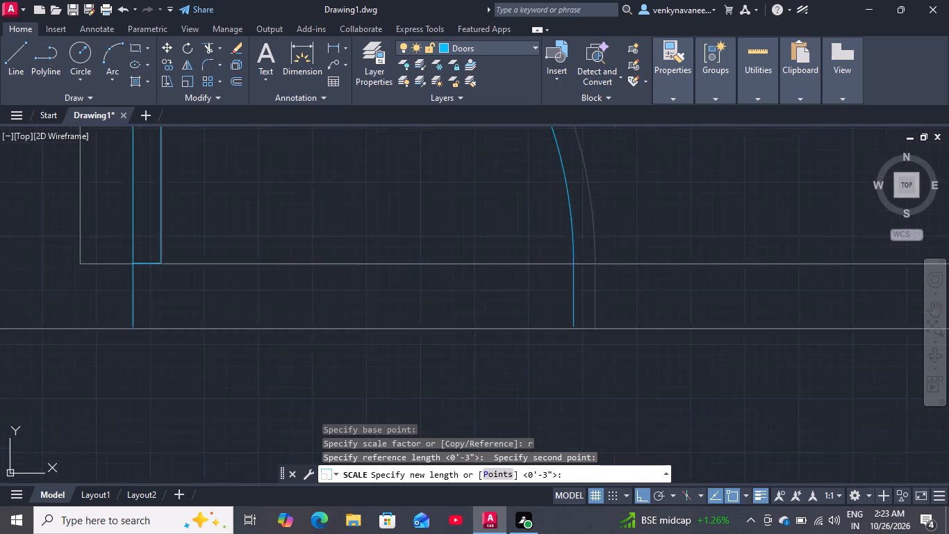
scroll(573, 258, "up", 1)
scroll(557, 261, "down", 1)
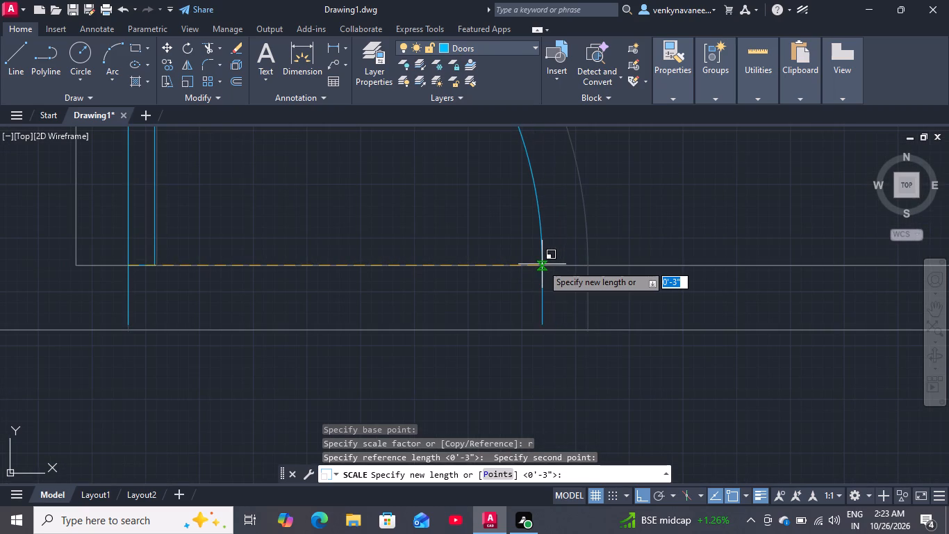
scroll(542, 264, "up", 1)
scroll(542, 264, "down", 1)
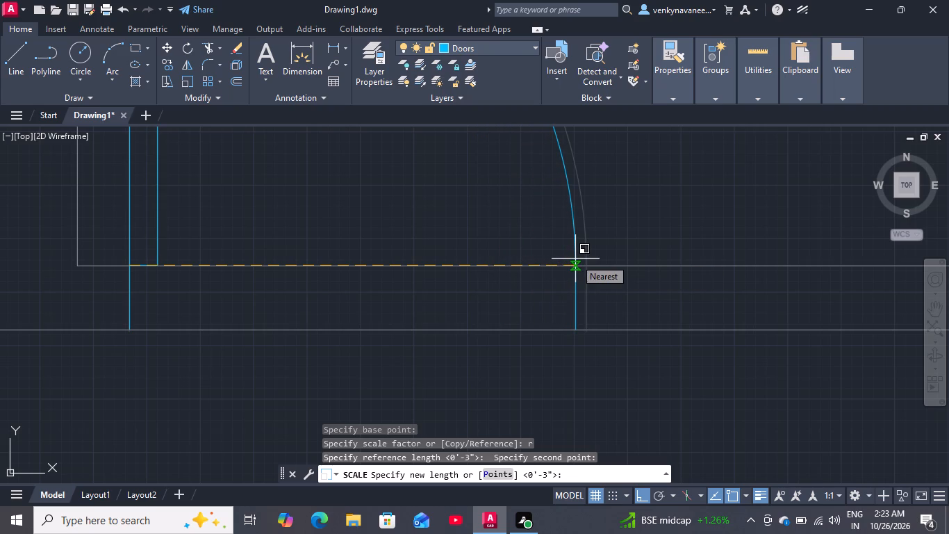
left_click(575, 259)
Explode the door block into separate objects.
scroll(99, 329, "up", 4)
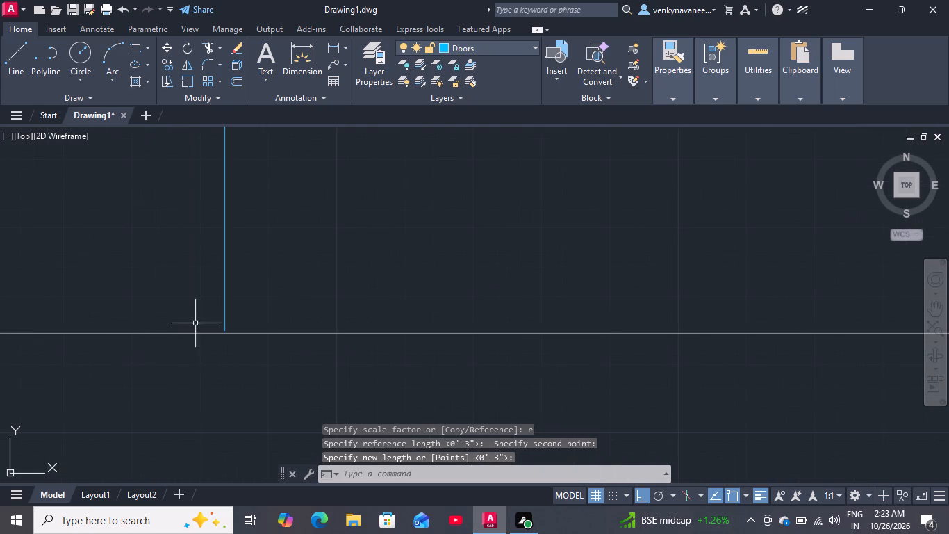
scroll(220, 336, "up", 2)
left_click(233, 312)
left_click(215, 318)
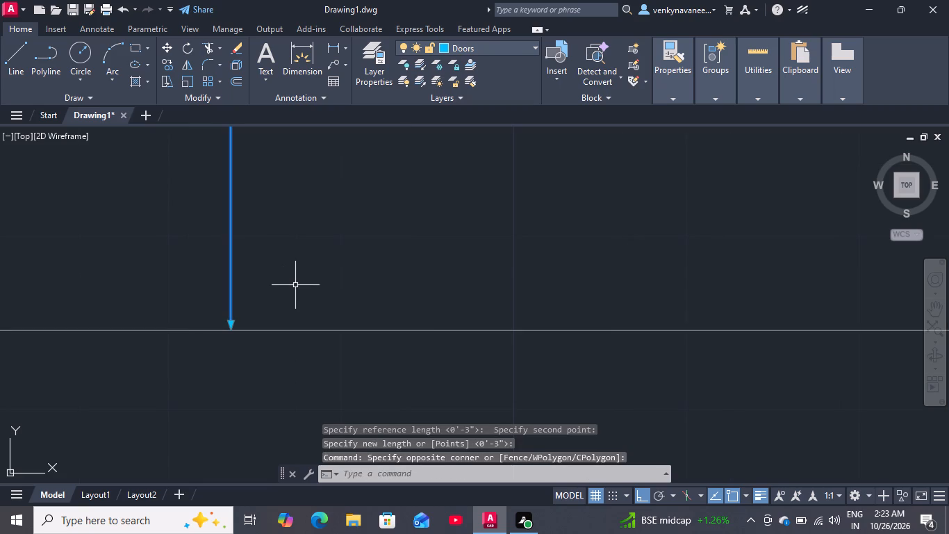
key("x")
key("Return")
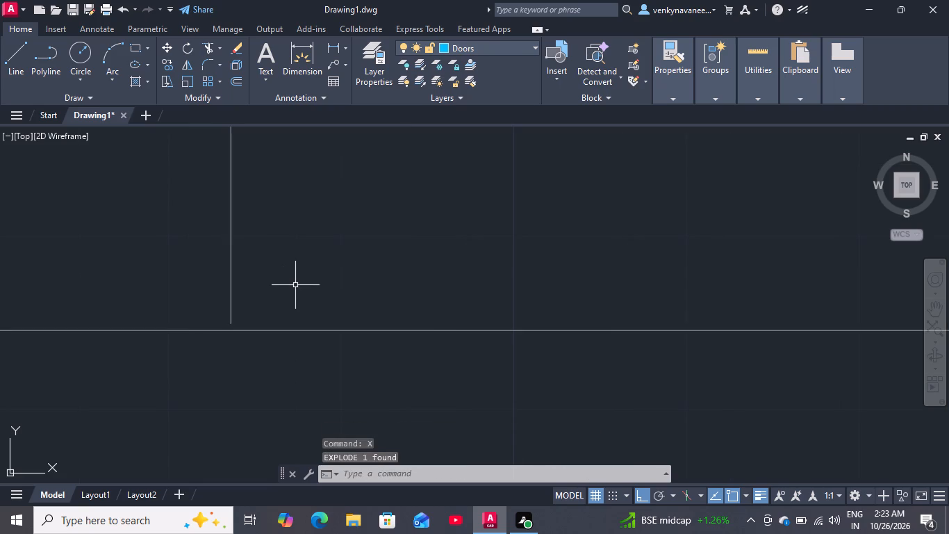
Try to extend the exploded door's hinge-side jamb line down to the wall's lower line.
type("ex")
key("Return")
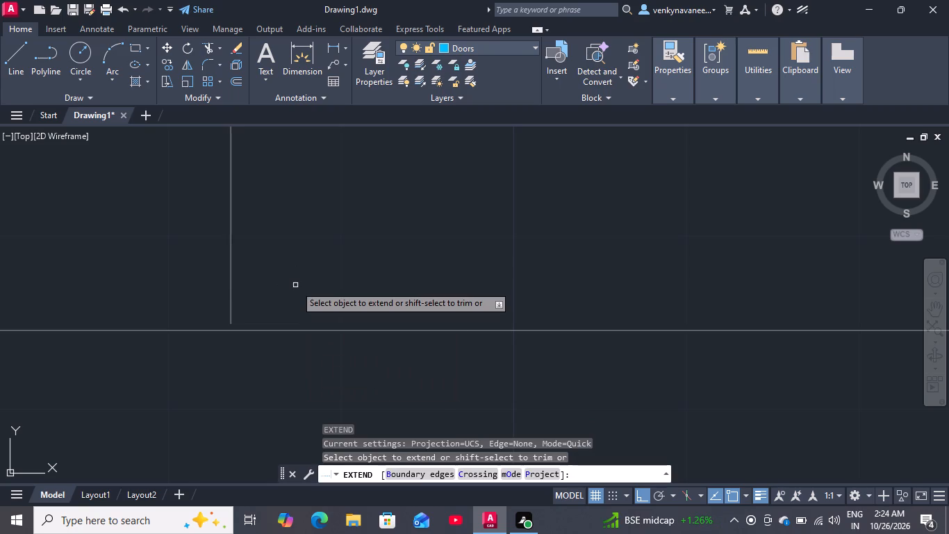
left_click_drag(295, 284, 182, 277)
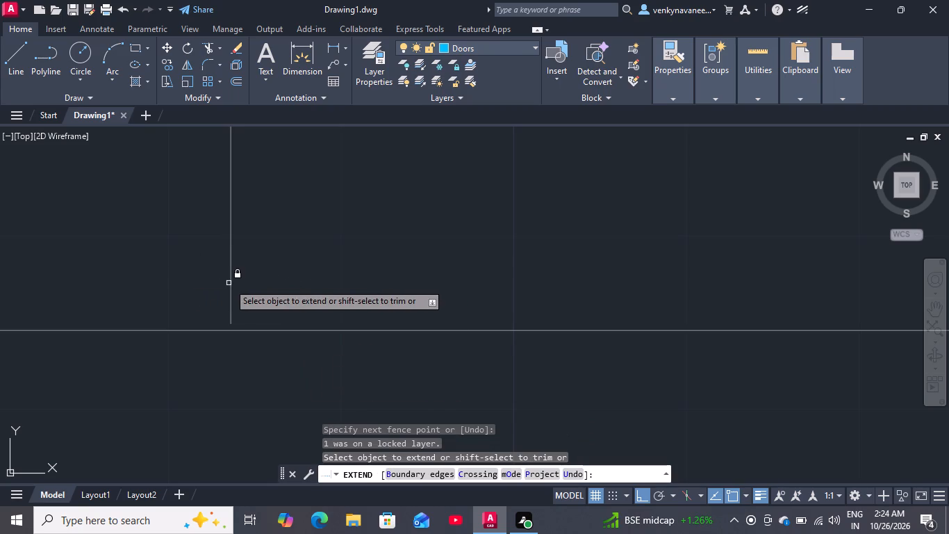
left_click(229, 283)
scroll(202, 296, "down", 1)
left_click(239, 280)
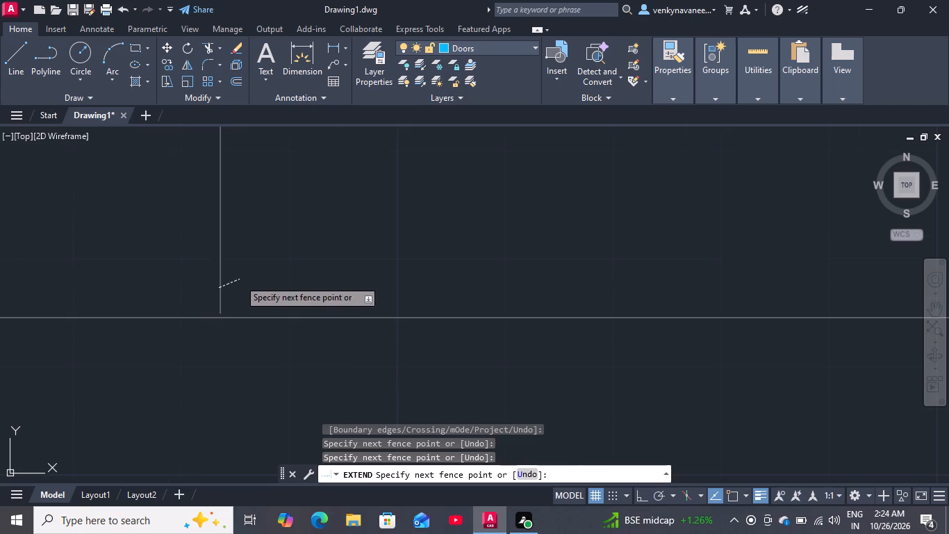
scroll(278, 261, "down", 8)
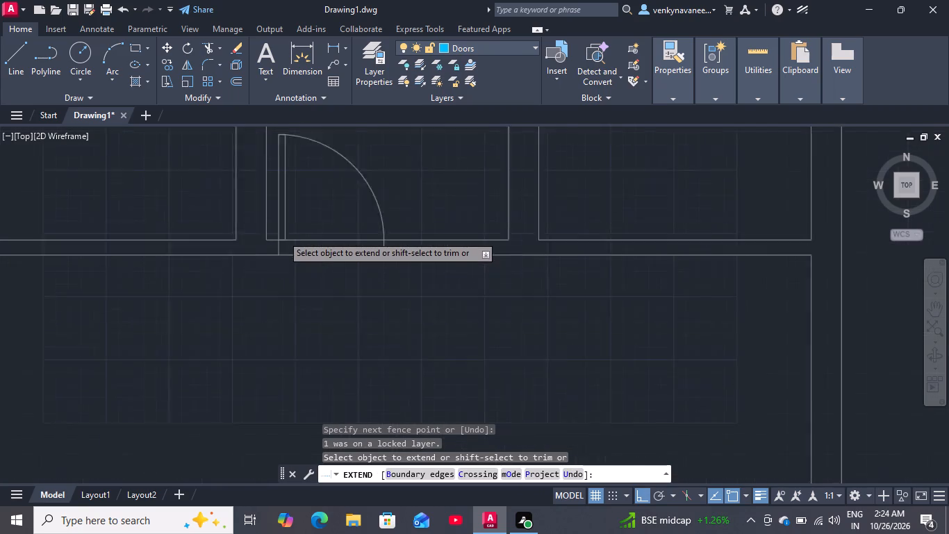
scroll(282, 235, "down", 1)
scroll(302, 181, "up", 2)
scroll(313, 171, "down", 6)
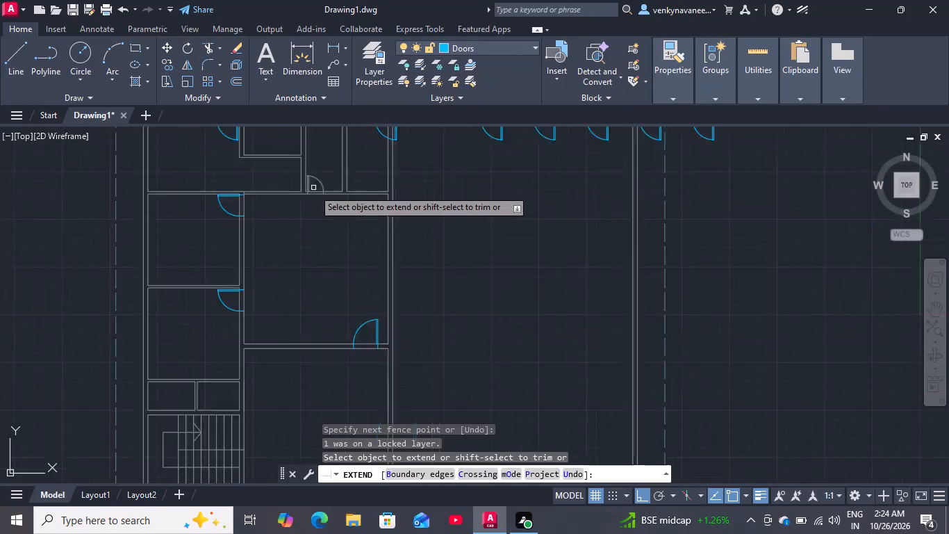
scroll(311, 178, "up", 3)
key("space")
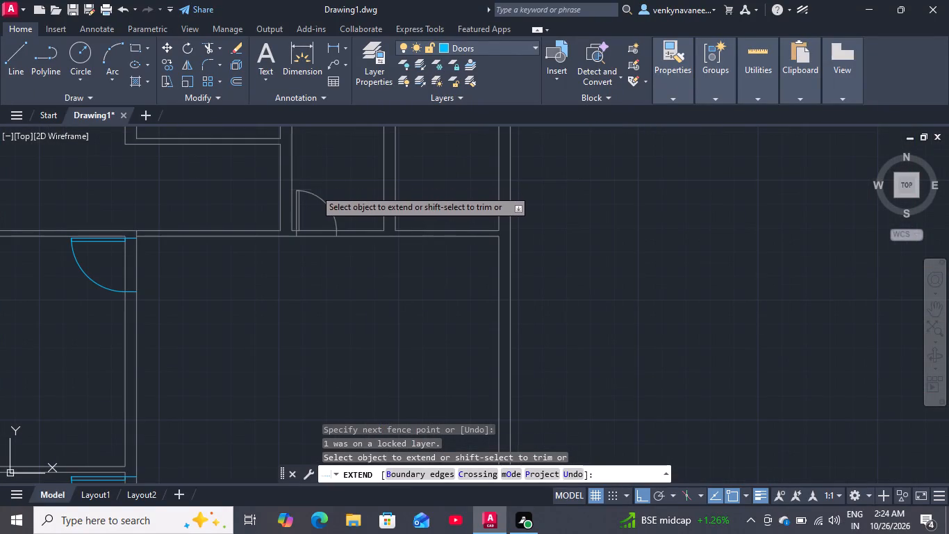
Unlock layer 0, which holds the exploded door's leaf and swing arc.
left_click(312, 192)
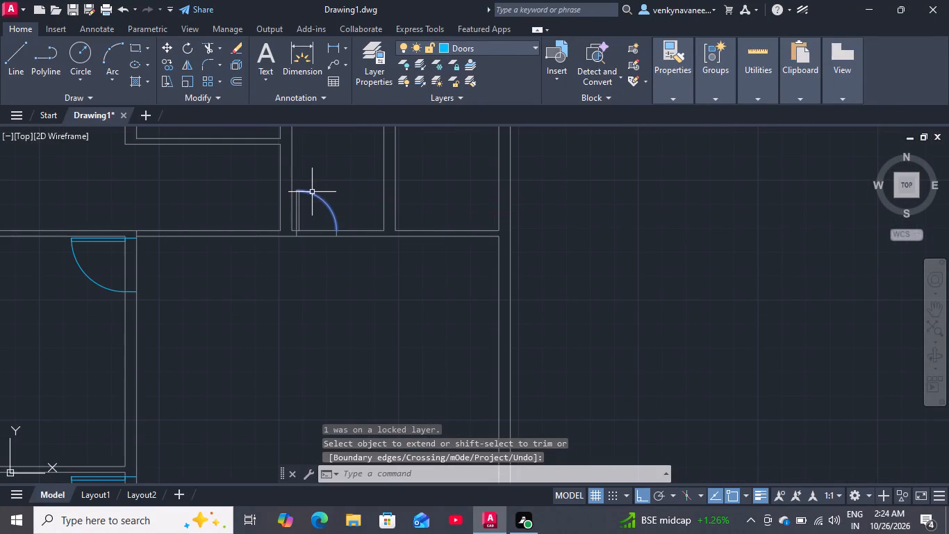
left_click(295, 206)
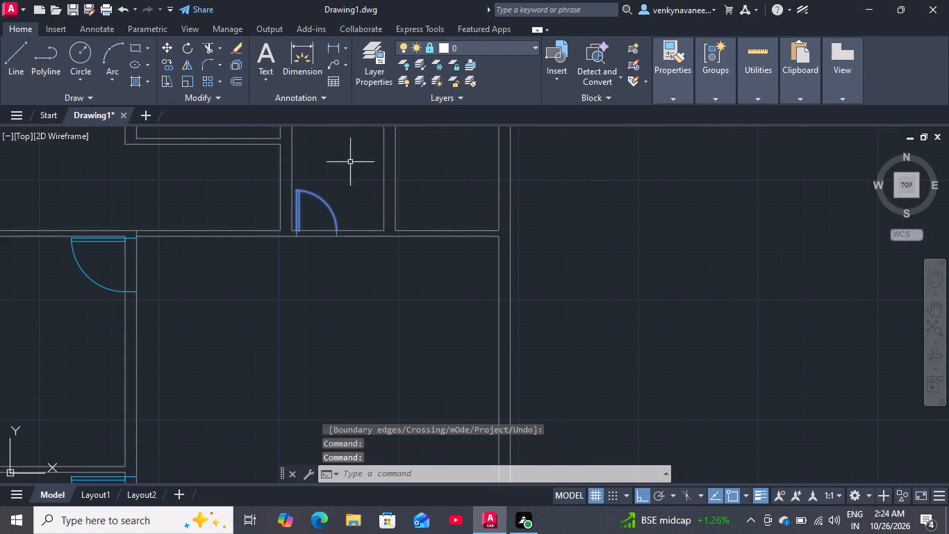
left_click(434, 50)
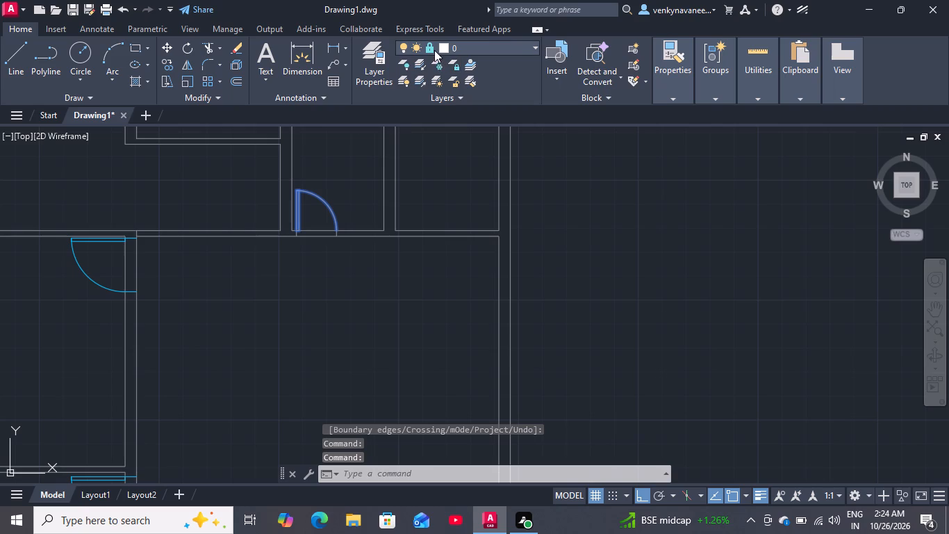
left_click(429, 67)
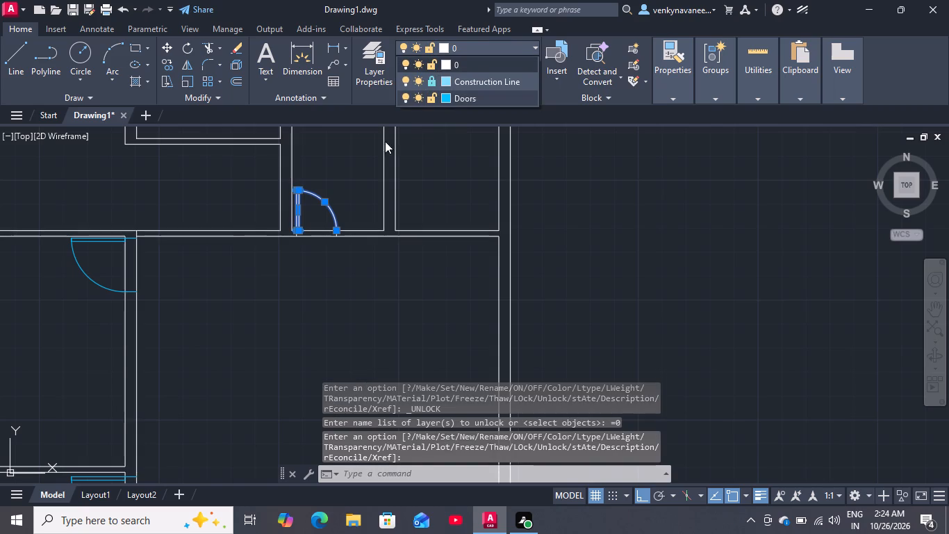
key("Escape")
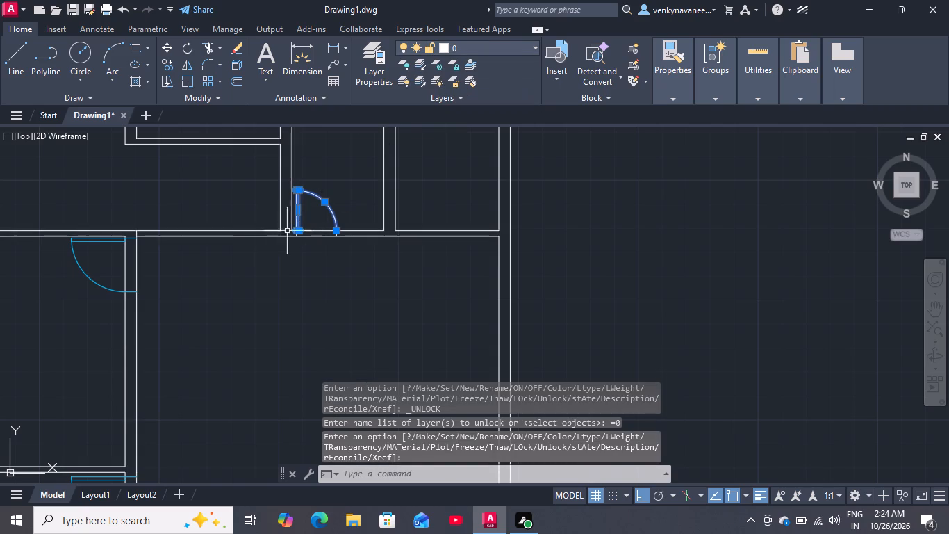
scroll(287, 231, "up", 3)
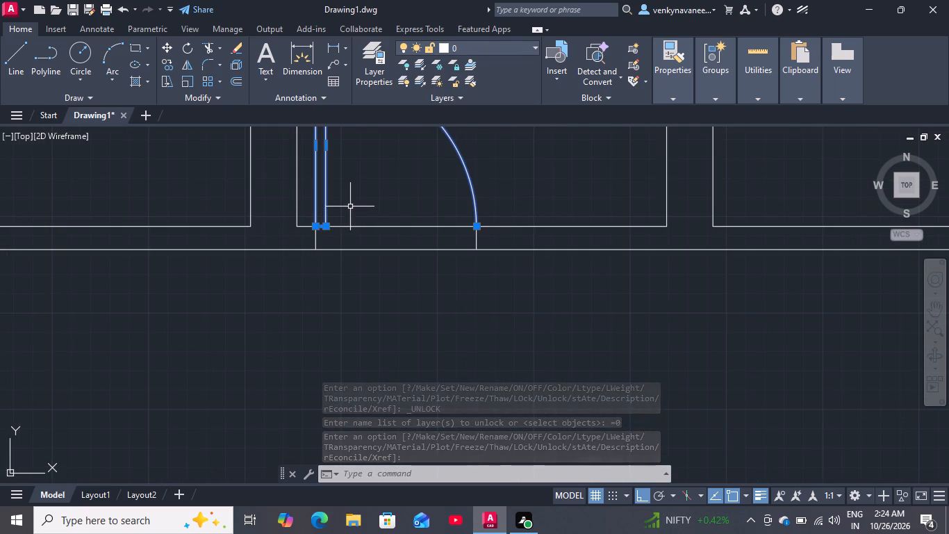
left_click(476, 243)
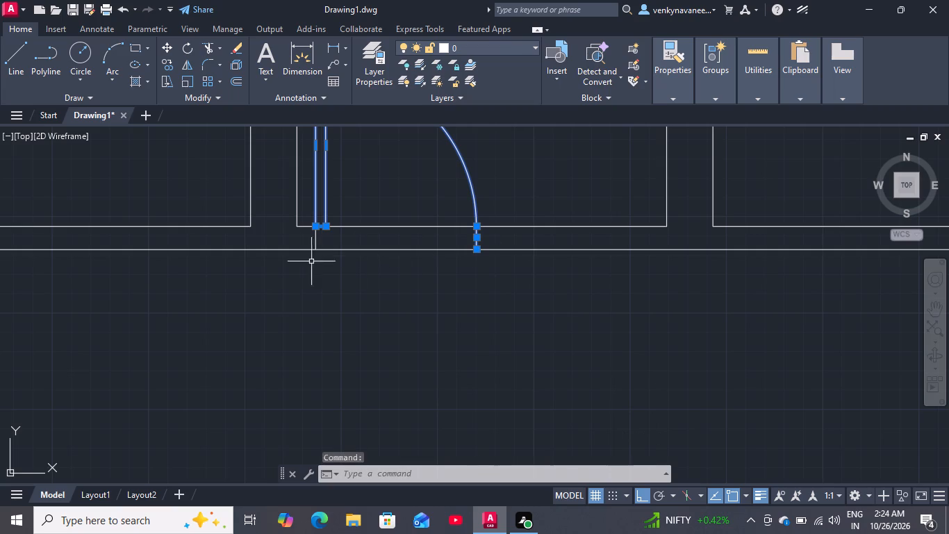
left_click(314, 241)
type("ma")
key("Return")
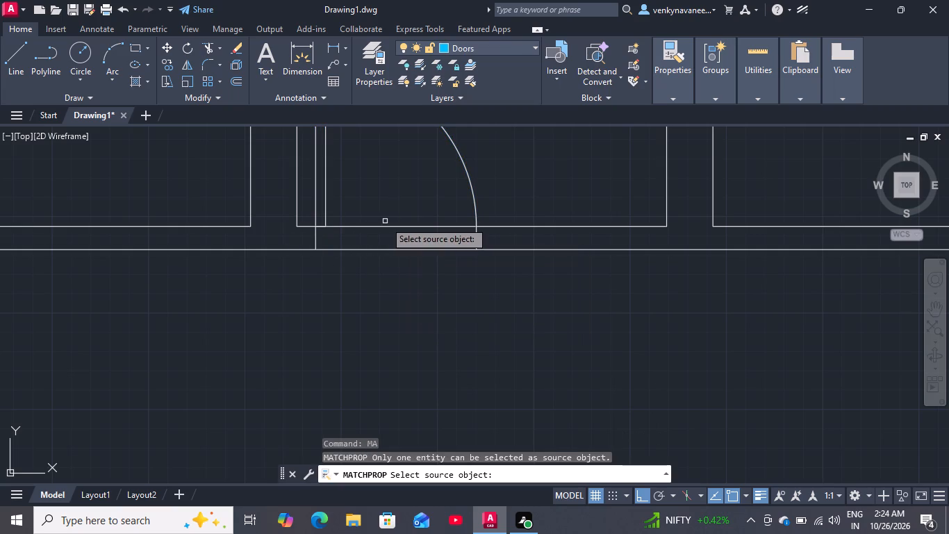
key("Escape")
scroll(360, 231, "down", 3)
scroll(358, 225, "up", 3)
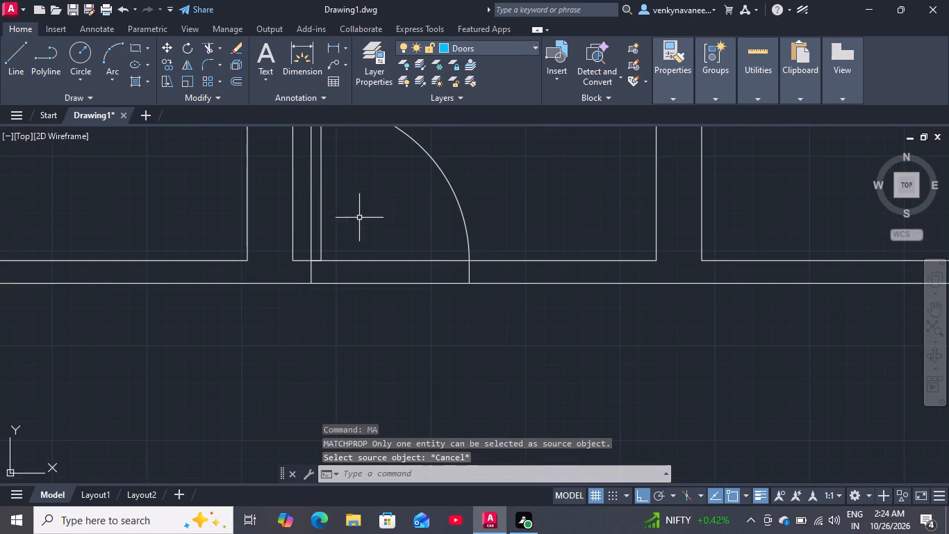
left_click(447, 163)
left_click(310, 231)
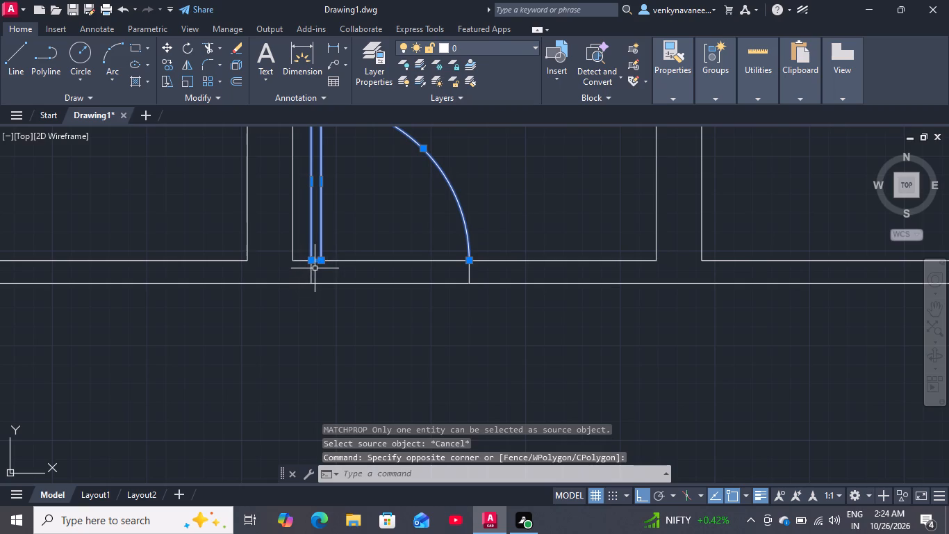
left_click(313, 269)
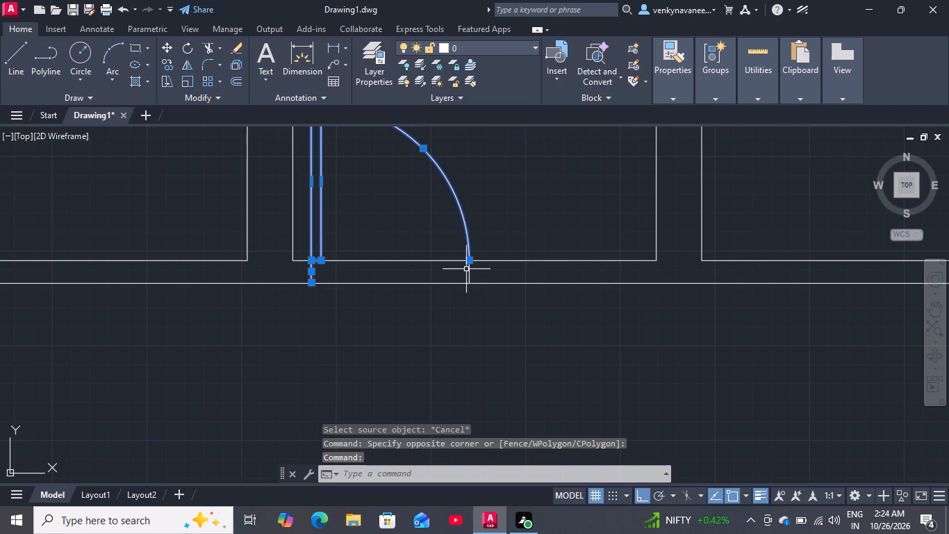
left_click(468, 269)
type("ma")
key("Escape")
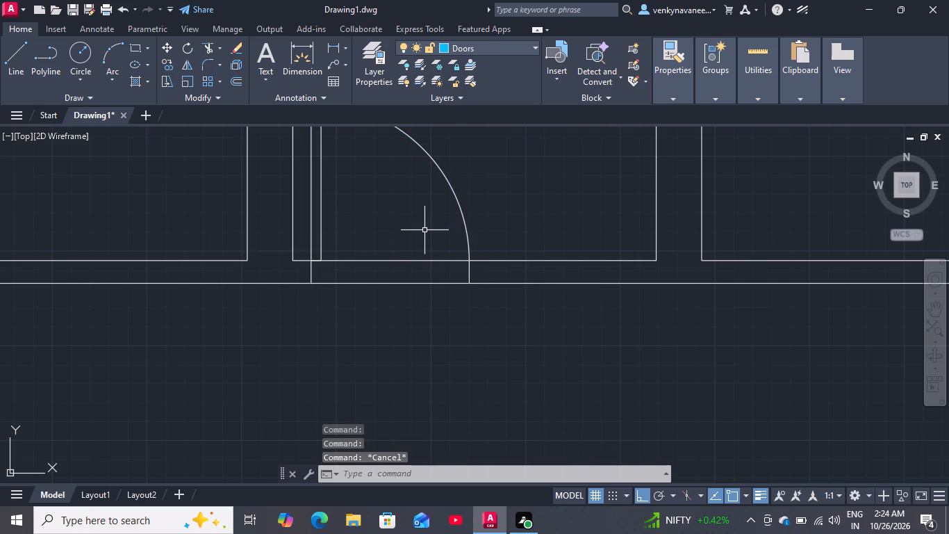
Match the exploded door's leaf, swing arc and both jamb lines to the properties of the neighbouring blue door on the Doors layer.
type("ma")
key("Return")
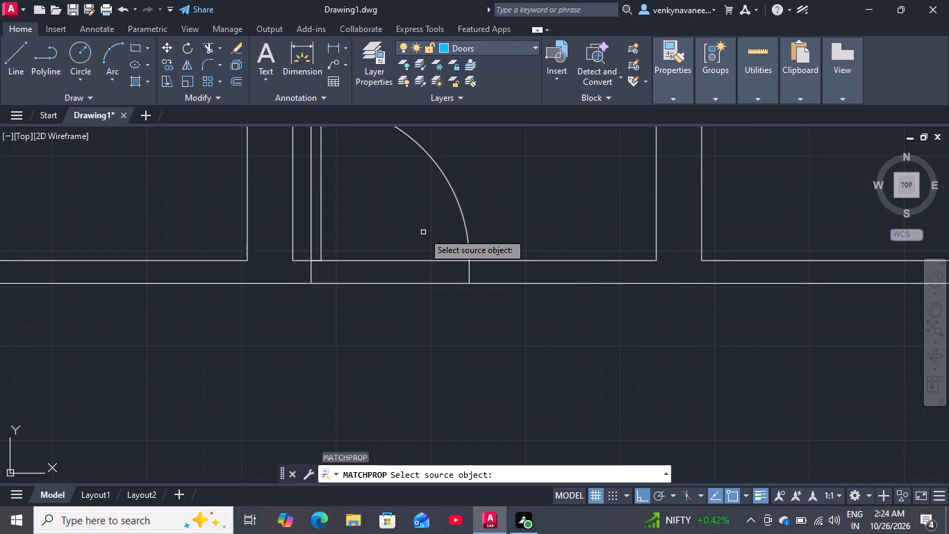
scroll(422, 234, "down", 3)
left_click(184, 274)
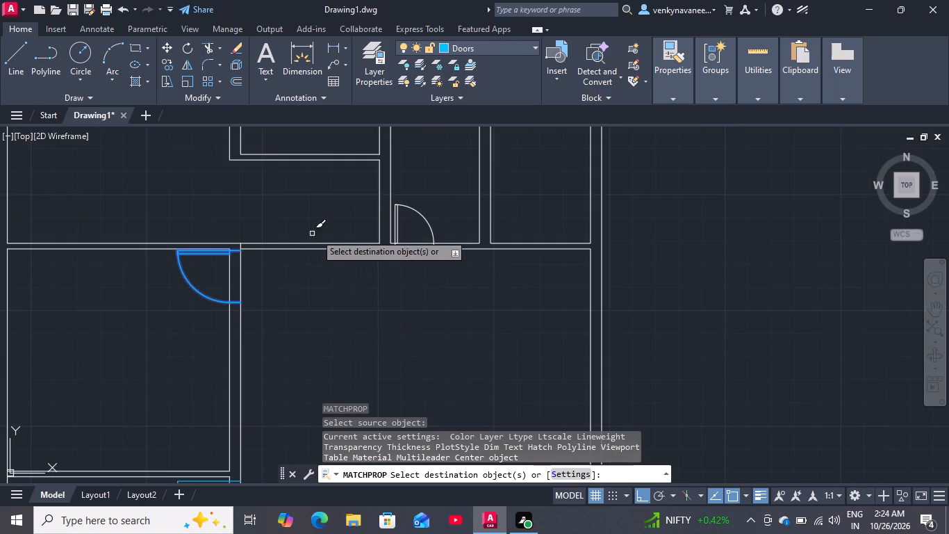
scroll(417, 201, "up", 2)
left_click_drag(421, 199, 405, 213)
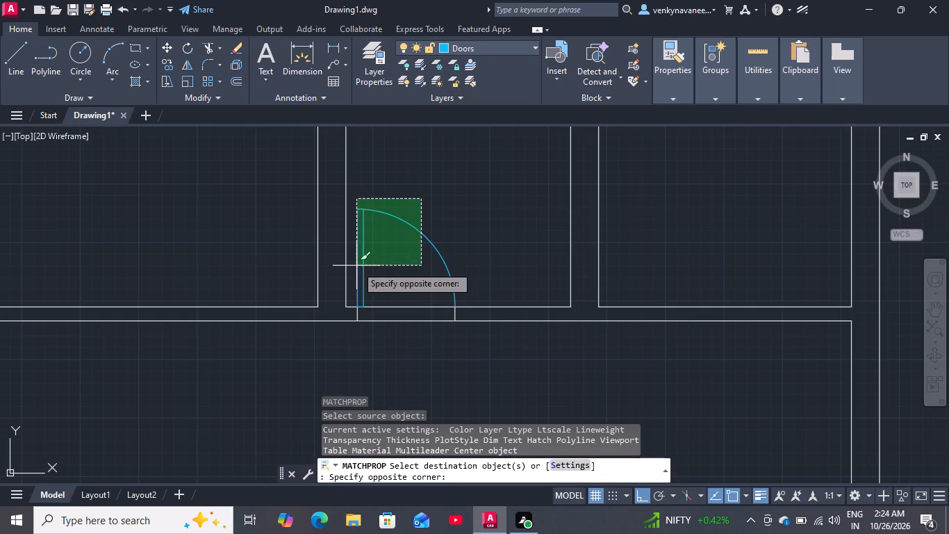
left_click(356, 266)
scroll(397, 234, "down", 1)
scroll(371, 278, "up", 4)
left_click_drag(387, 292, 334, 296)
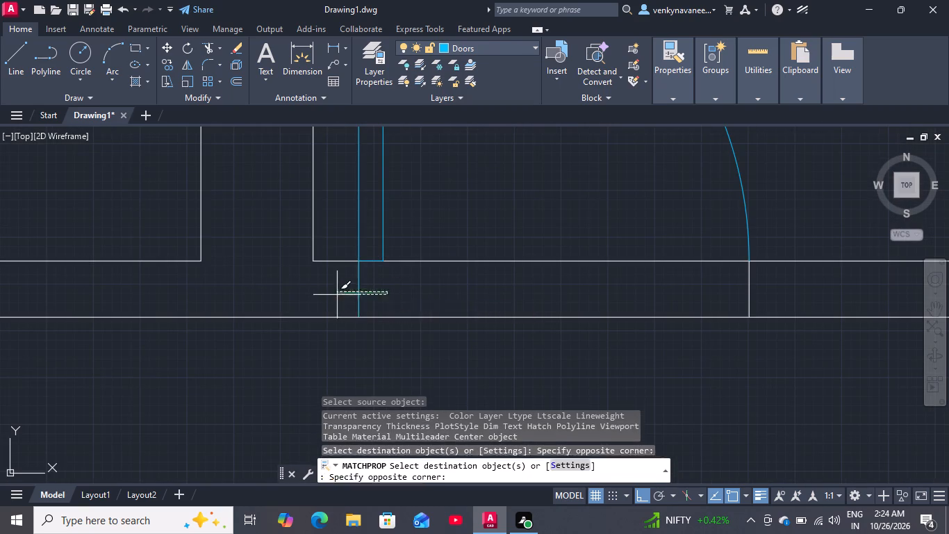
left_click_drag(334, 296, 331, 296)
left_click_drag(776, 284, 684, 303)
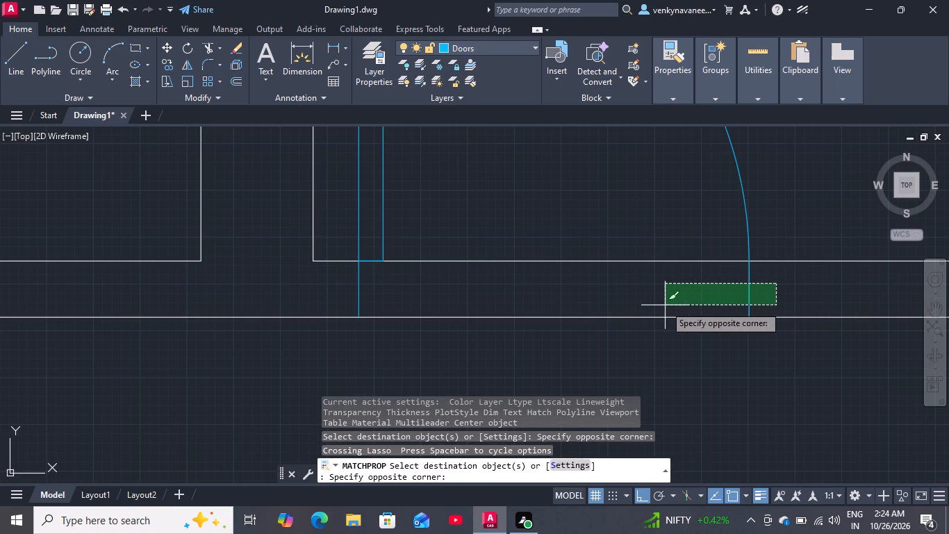
left_click(665, 305)
key("space")
scroll(604, 298, "down", 2)
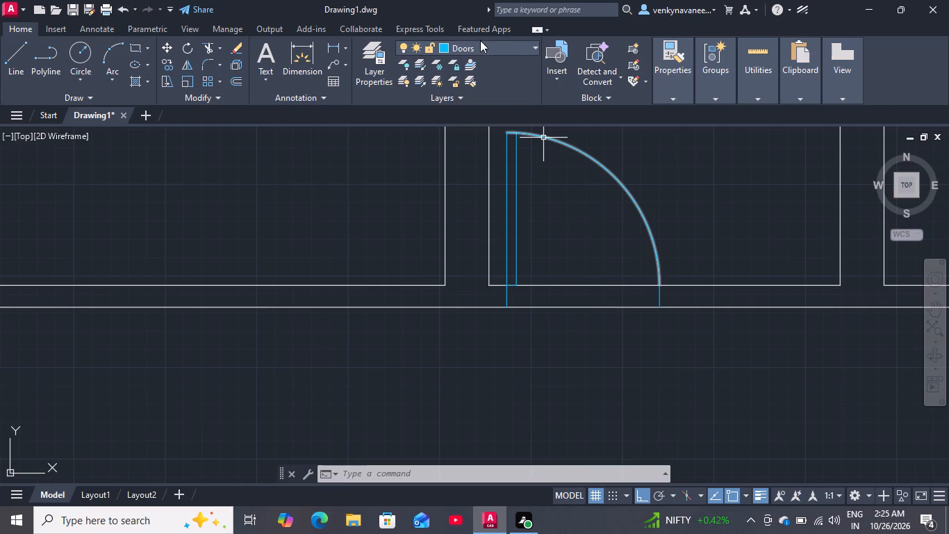
Lock layer 0 again.
left_click(503, 47)
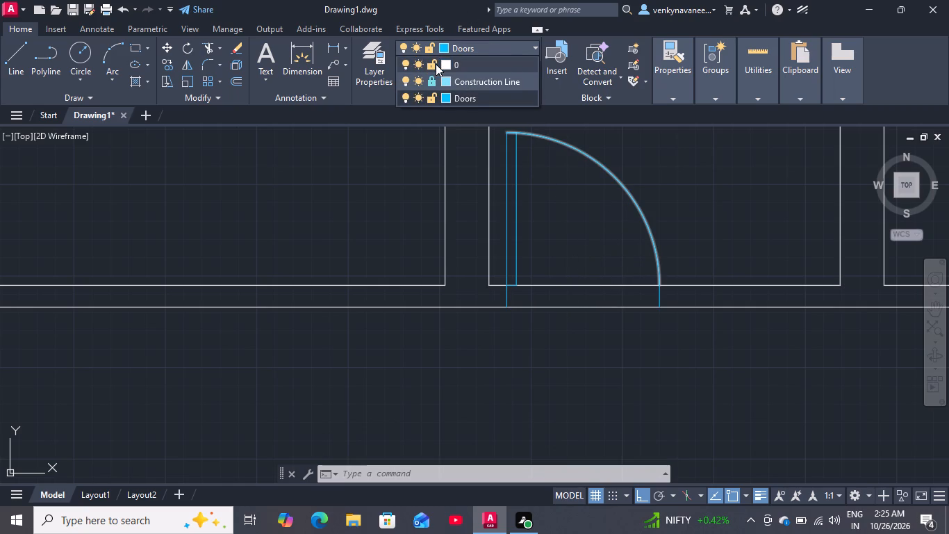
left_click(432, 64)
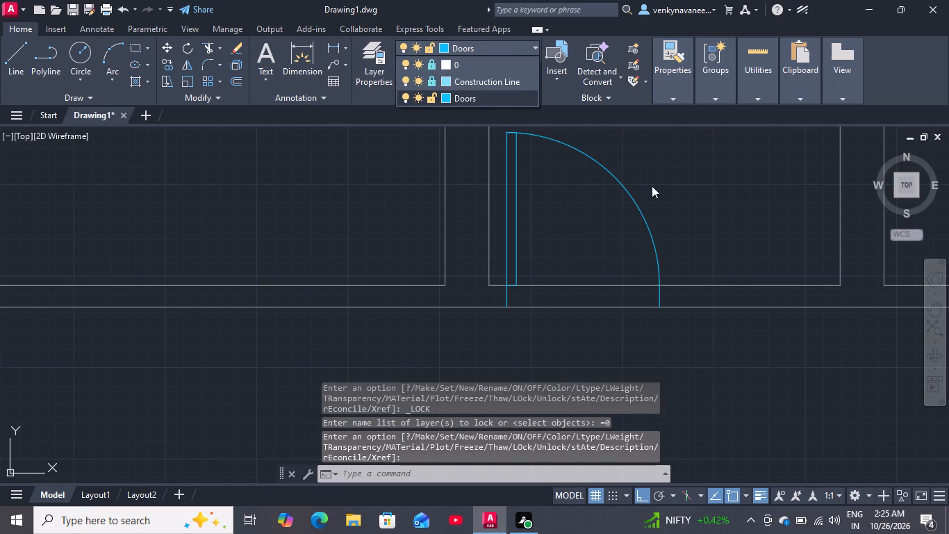
Extend the door's hinge-side and latch-side jamb lines down to the wall's lower line.
type("ex")
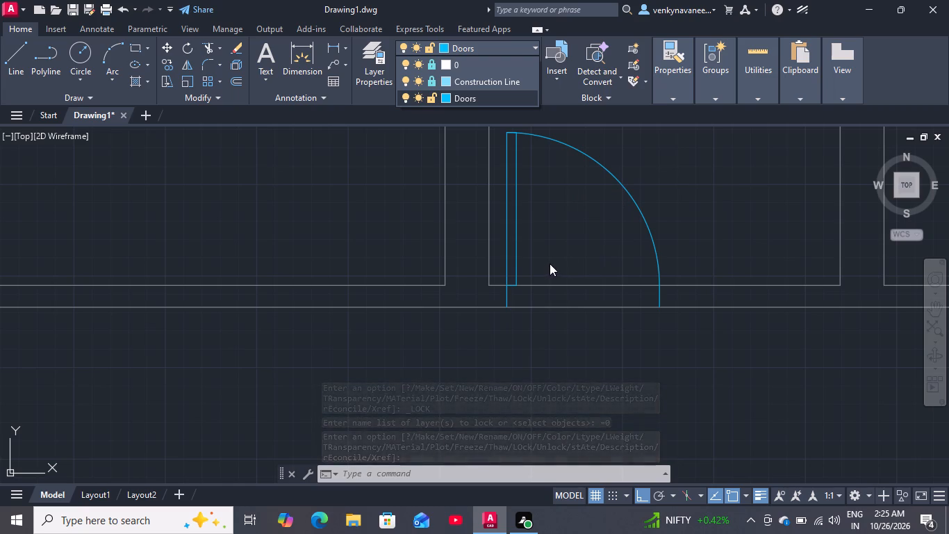
scroll(514, 270, "up", 3)
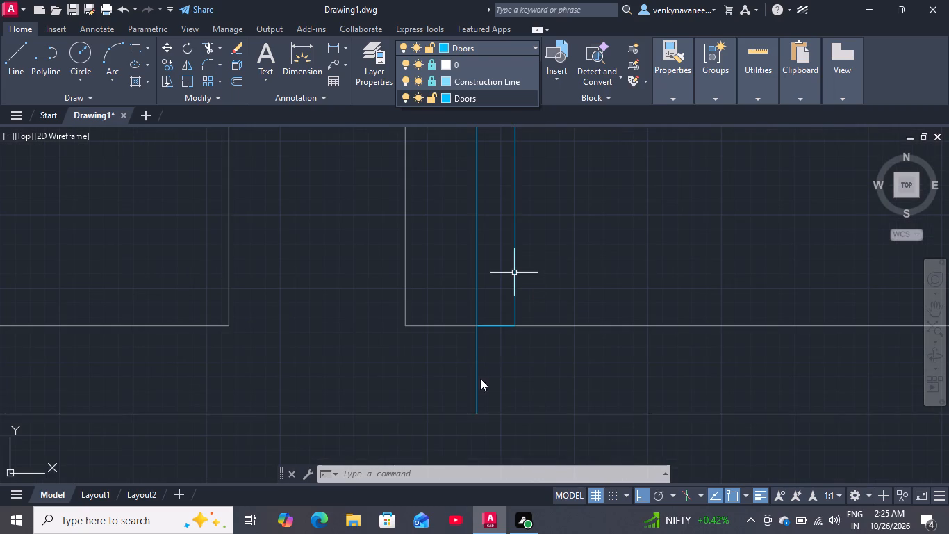
scroll(484, 407, "up", 3)
key("e")
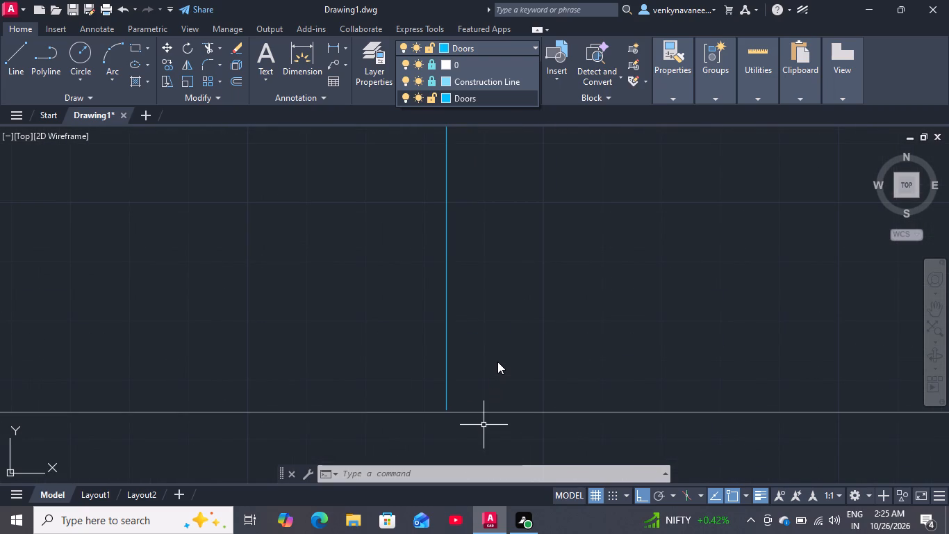
key("x")
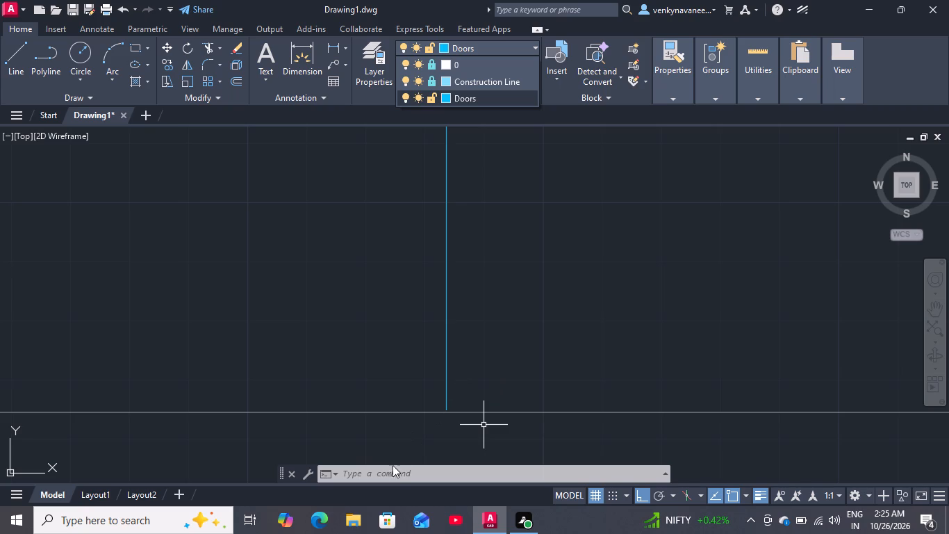
left_click(391, 470)
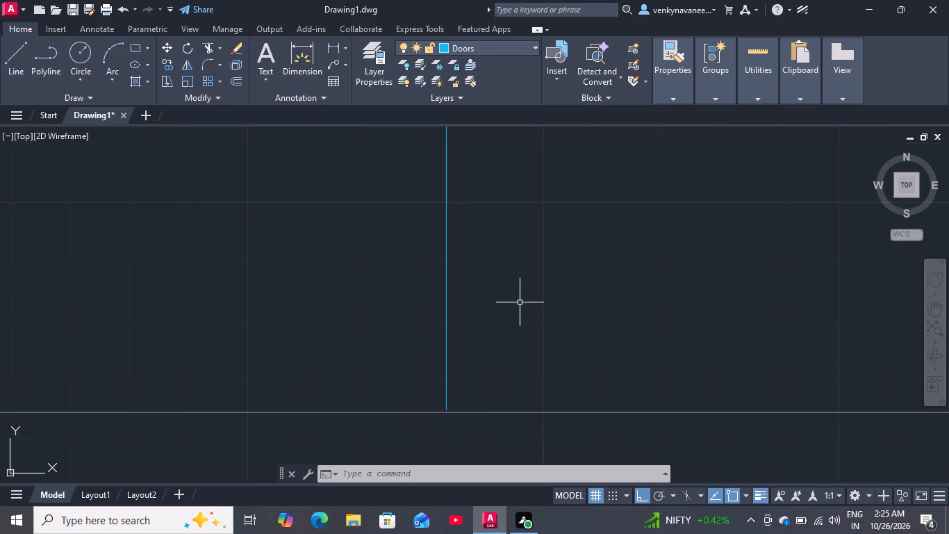
type("ex")
key("Return")
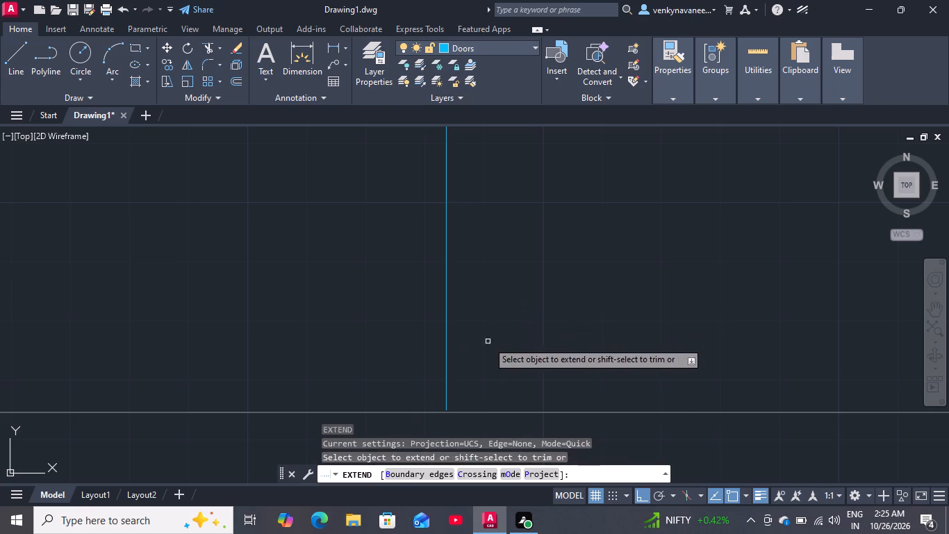
left_click_drag(488, 341, 380, 368)
scroll(405, 364, "down", 3)
scroll(576, 344, "down", 2)
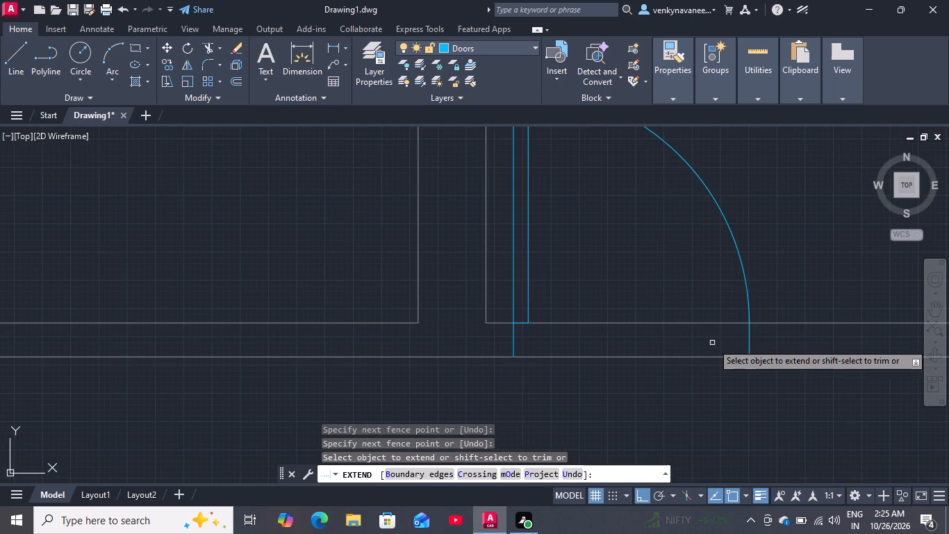
scroll(758, 337, "up", 2)
left_click_drag(759, 337, 649, 357)
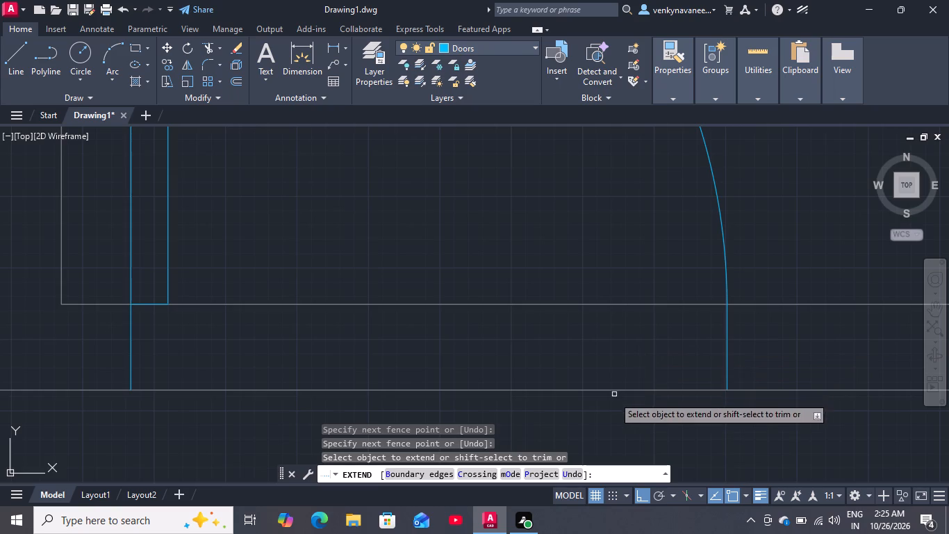
scroll(807, 400, "up", 3)
key("space")
scroll(562, 332, "down", 4)
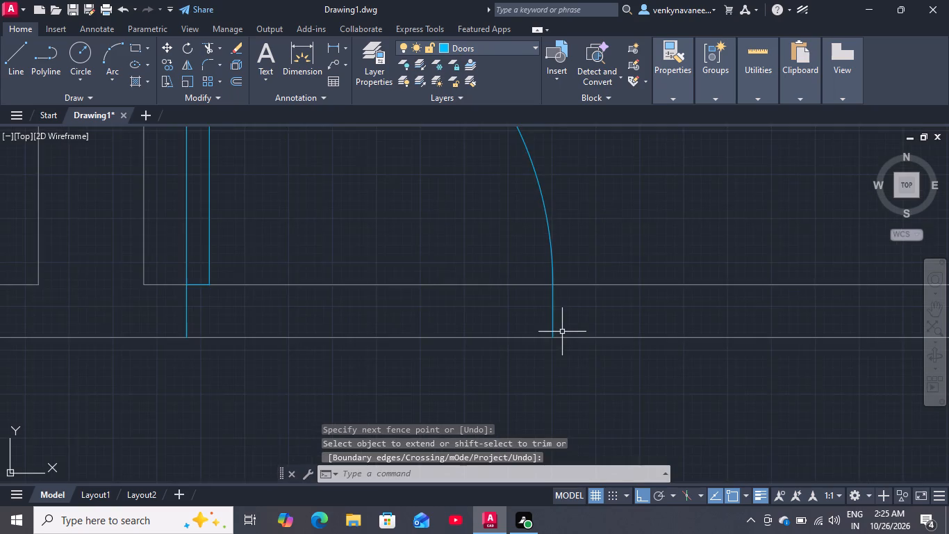
Copy the door's leaf, swing arc and both jamb lines about 4'-11" horizontally into the adjacent room to the east.
scroll(559, 332, "down", 1)
scroll(470, 266, "down", 3)
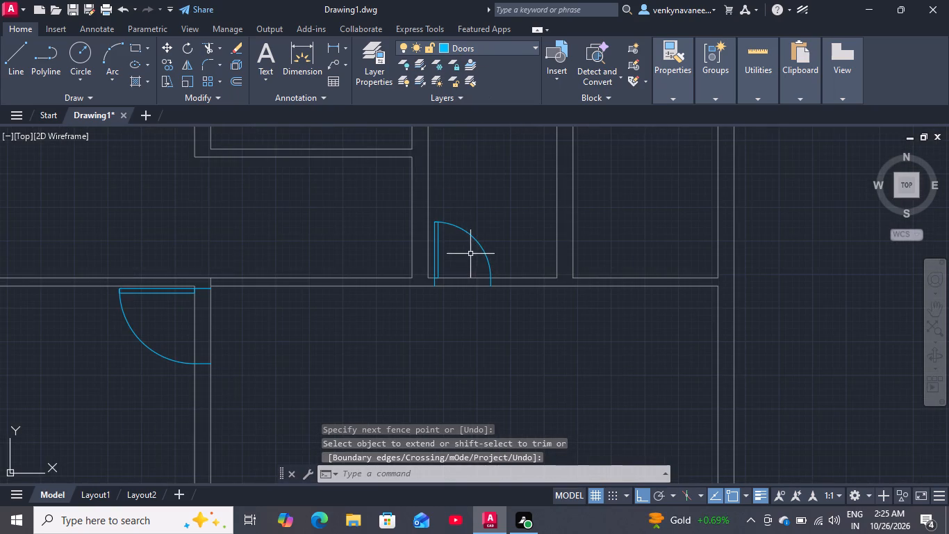
scroll(459, 245, "up", 1)
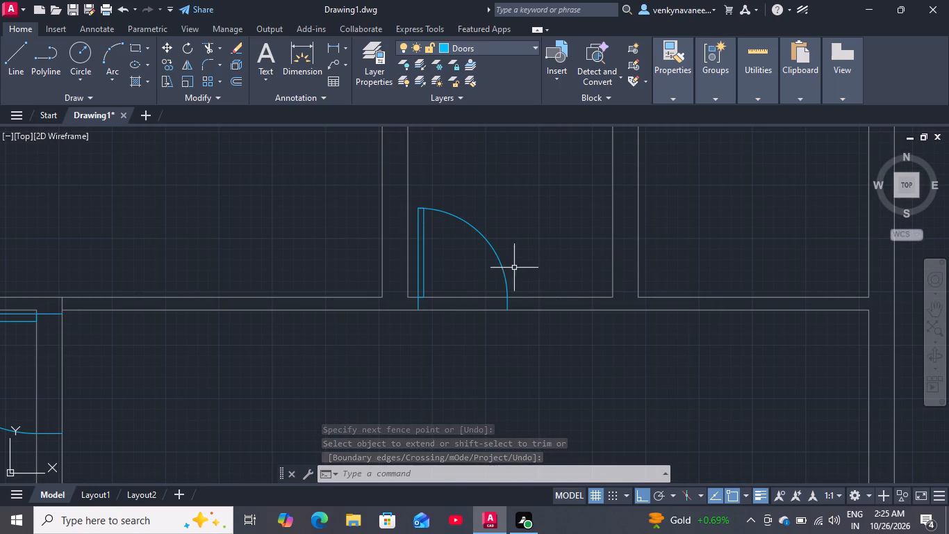
scroll(489, 259, "down", 3)
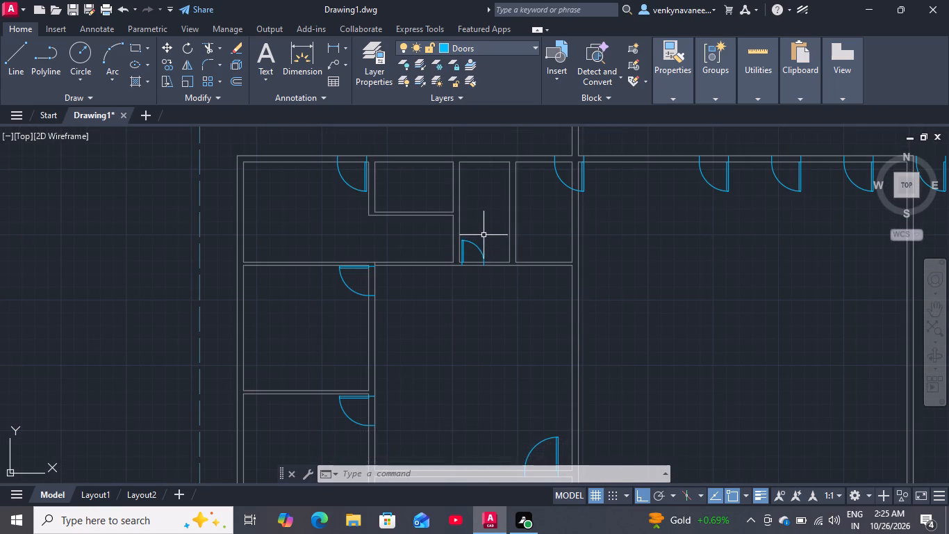
scroll(479, 252, "up", 2)
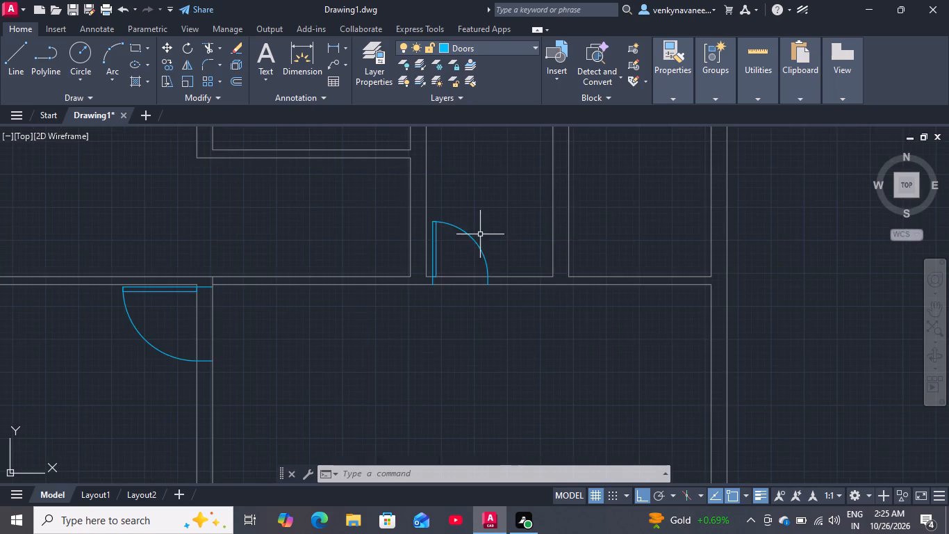
scroll(480, 235, "up", 2)
left_click_drag(490, 228, 477, 233)
left_click(341, 286)
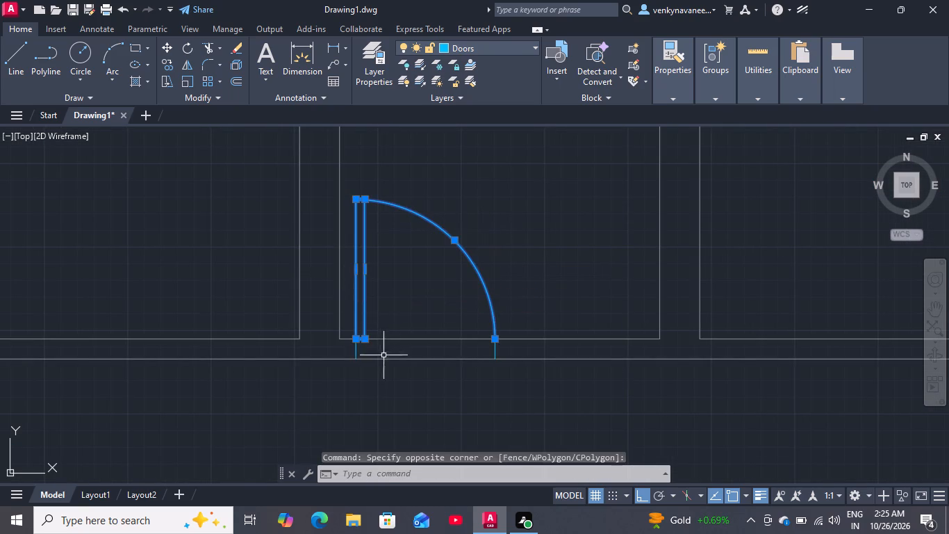
scroll(383, 355, "up", 2)
left_click_drag(688, 347, 668, 346)
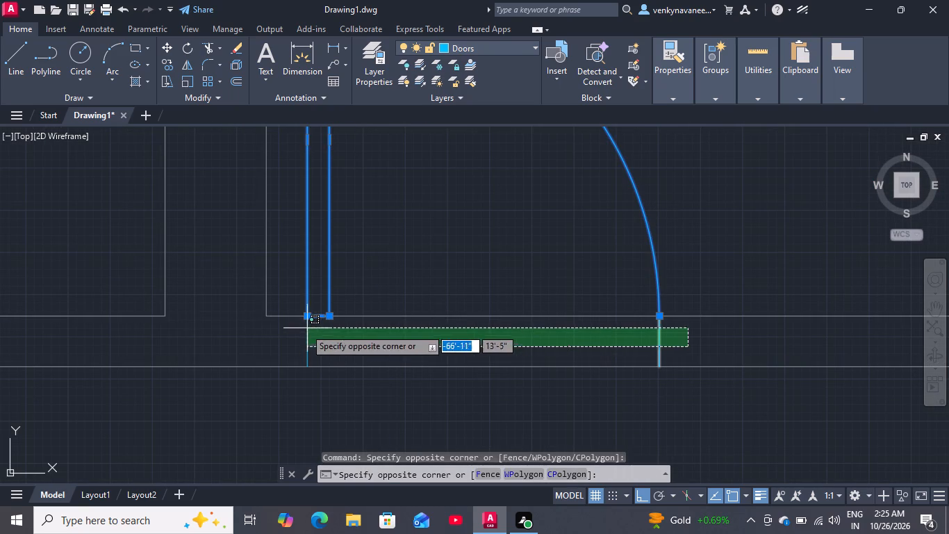
left_click(285, 336)
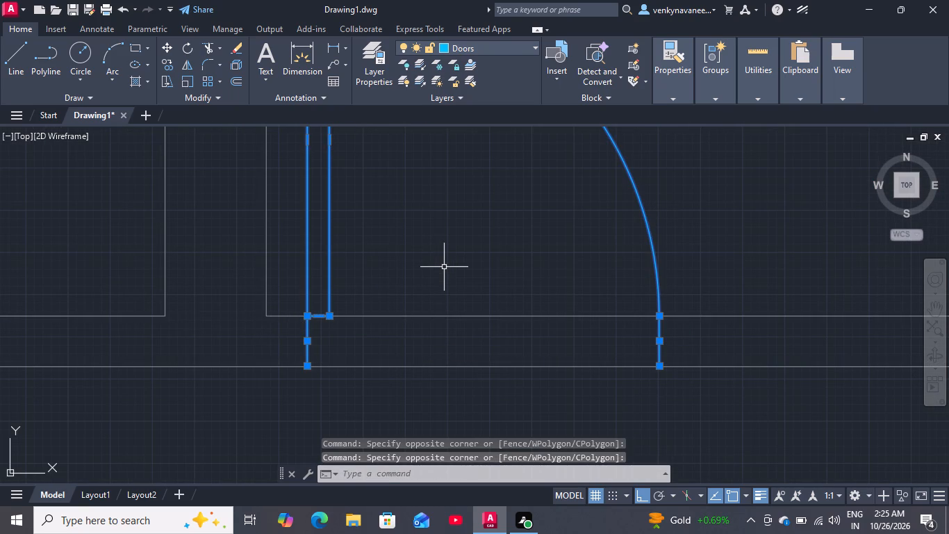
type("co")
key("Return")
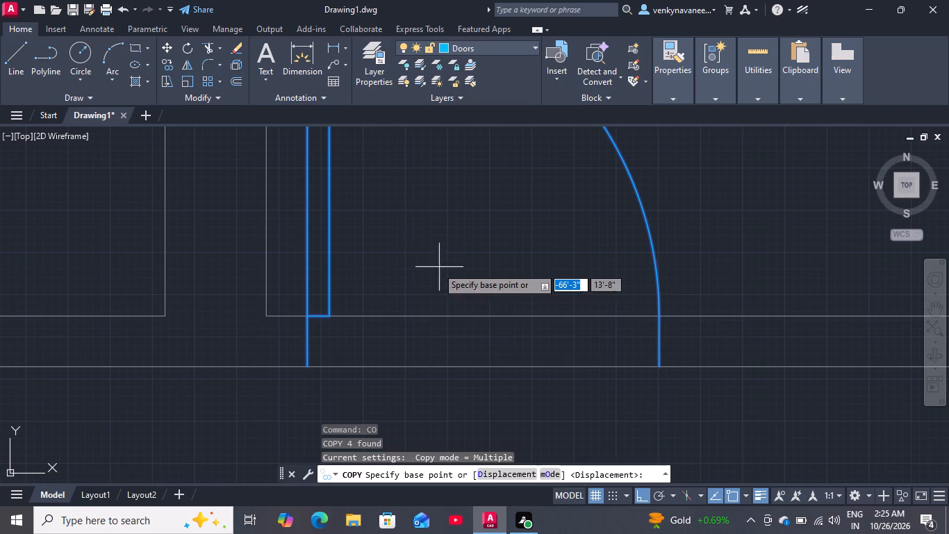
left_click(310, 371)
scroll(379, 386, "down", 3)
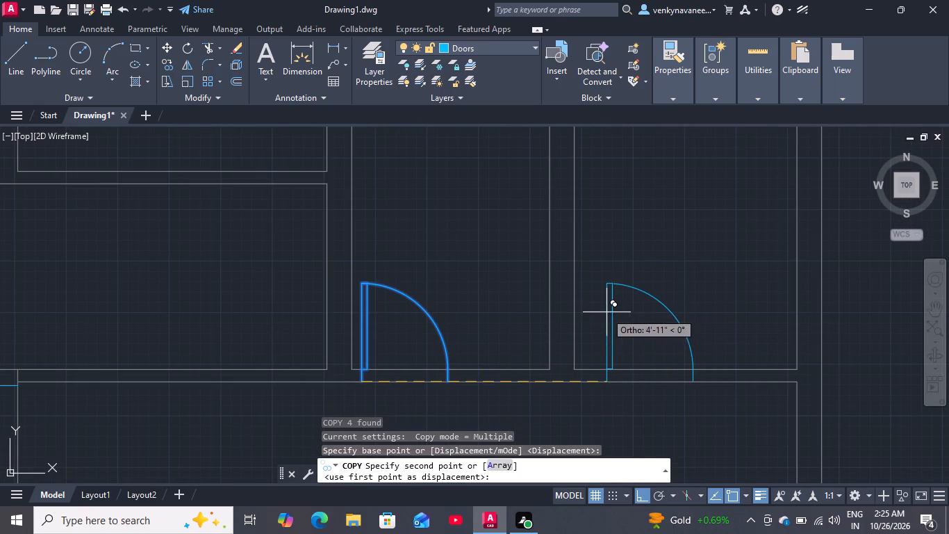
left_click(610, 312)
key("space")
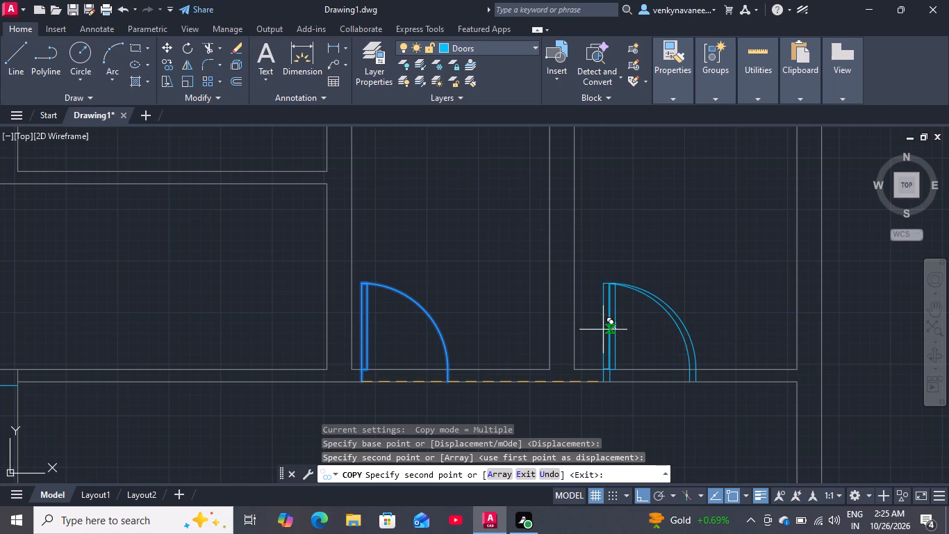
Rotate the copied door with both jamb lines 270° about the lower end of its hinge-side jamb.
left_click_drag(723, 298, 701, 304)
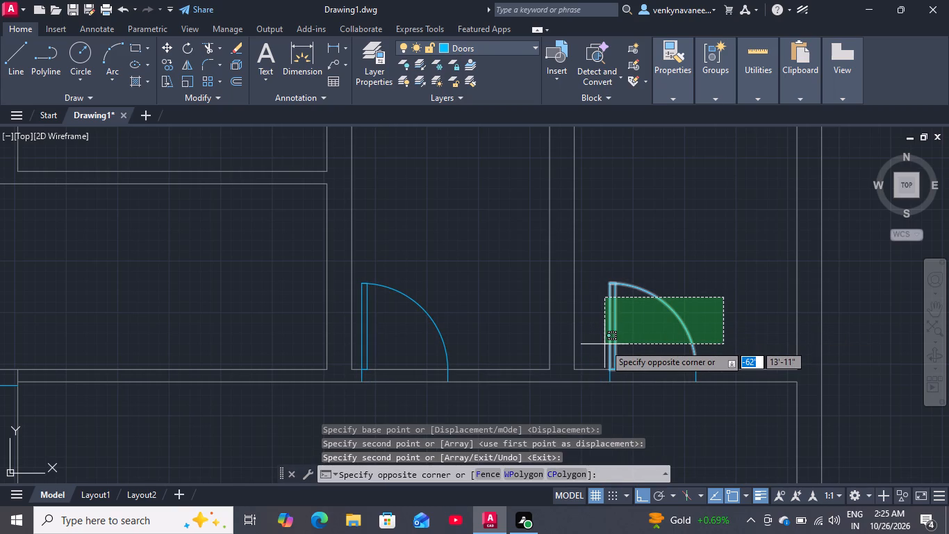
left_click(603, 347)
scroll(604, 397, "up", 3)
scroll(540, 338, "down", 2)
scroll(708, 337, "up", 3)
left_click_drag(714, 298, 633, 314)
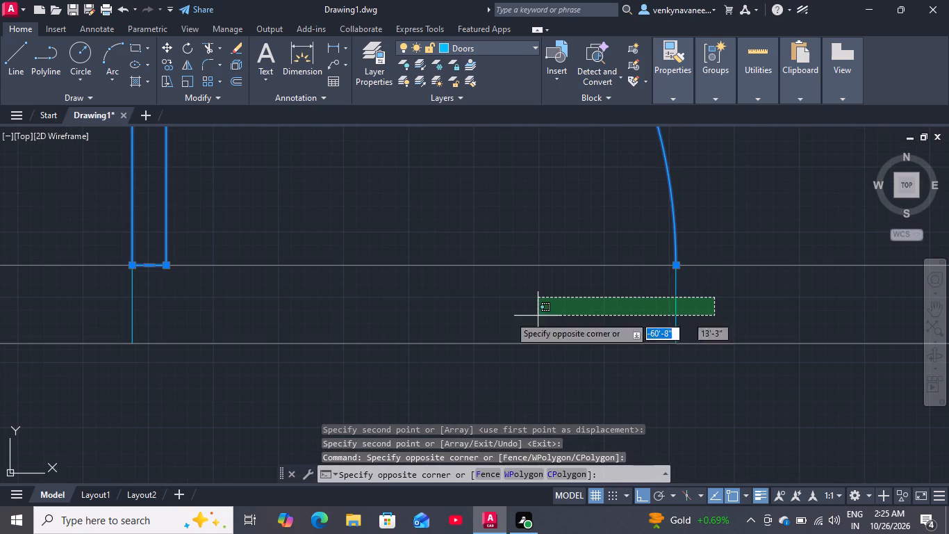
left_click(108, 324)
scroll(126, 342, "down", 3)
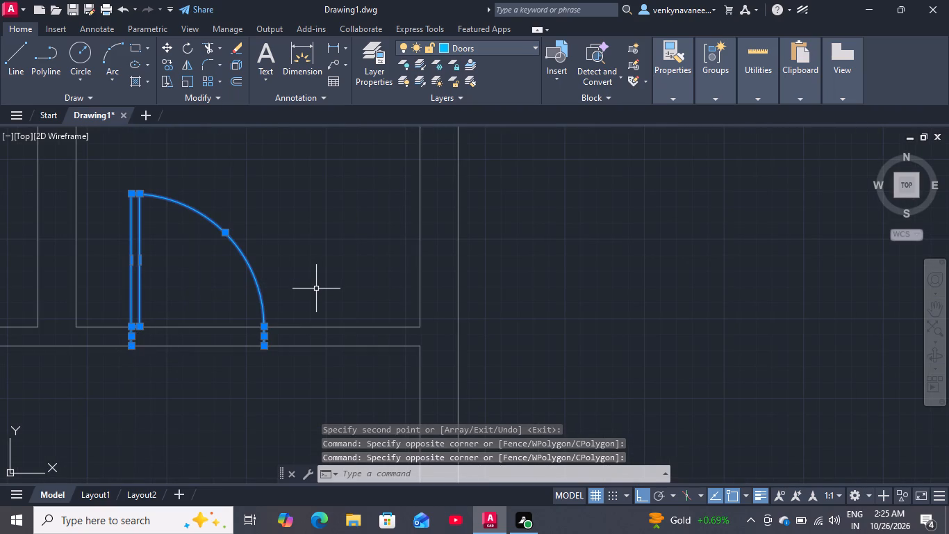
type("ro")
key("Return")
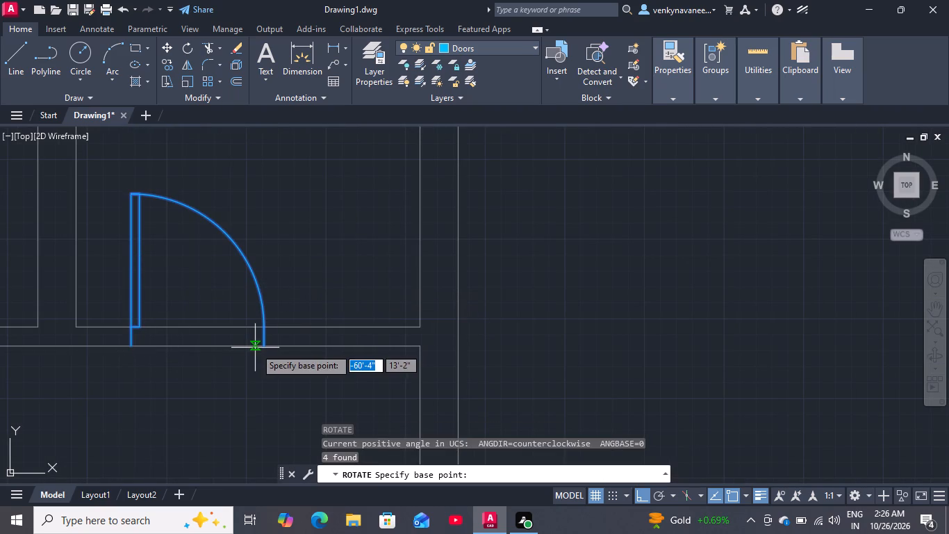
left_click(126, 350)
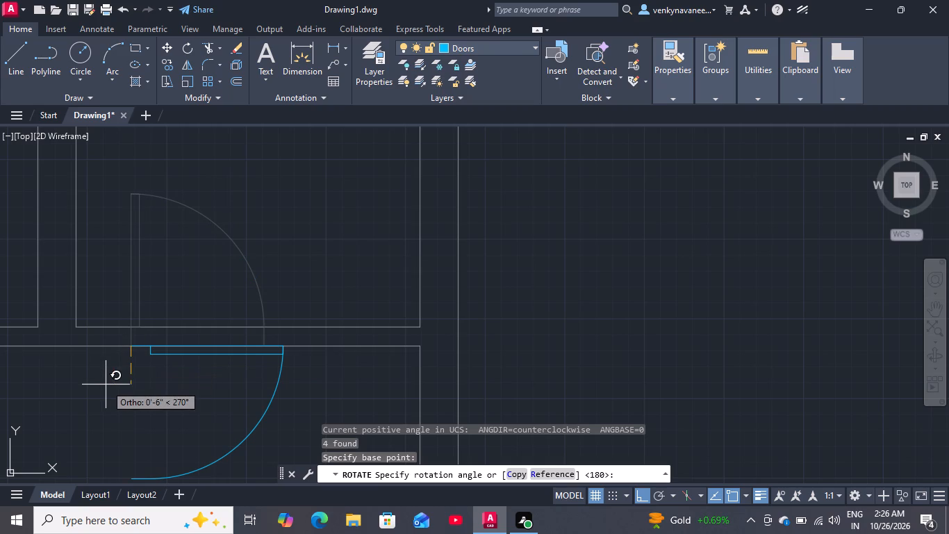
left_click(119, 379)
Mirror the rotated door across the horizontal line through its hinge-side jamb, erasing the source objects.
scroll(182, 369, "up", 2)
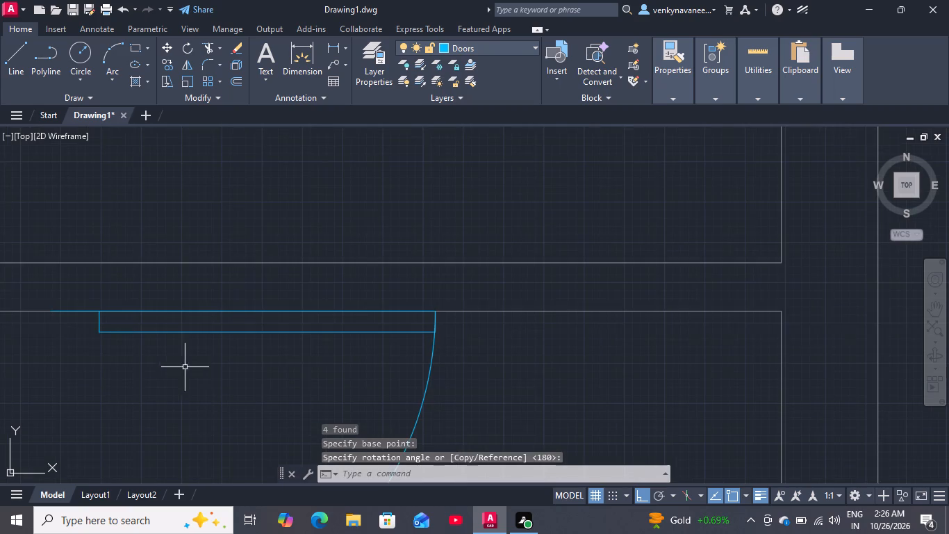
left_click_drag(477, 369, 454, 368)
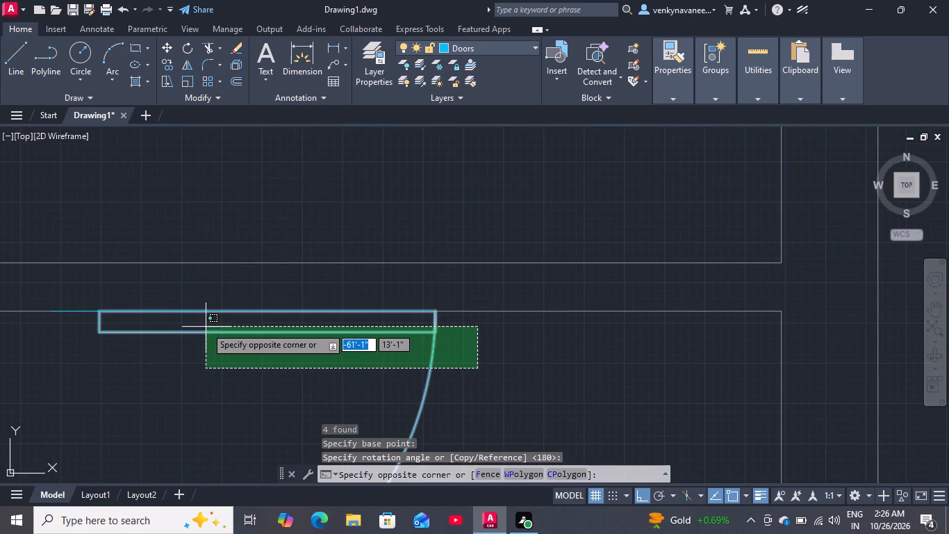
left_click(206, 327)
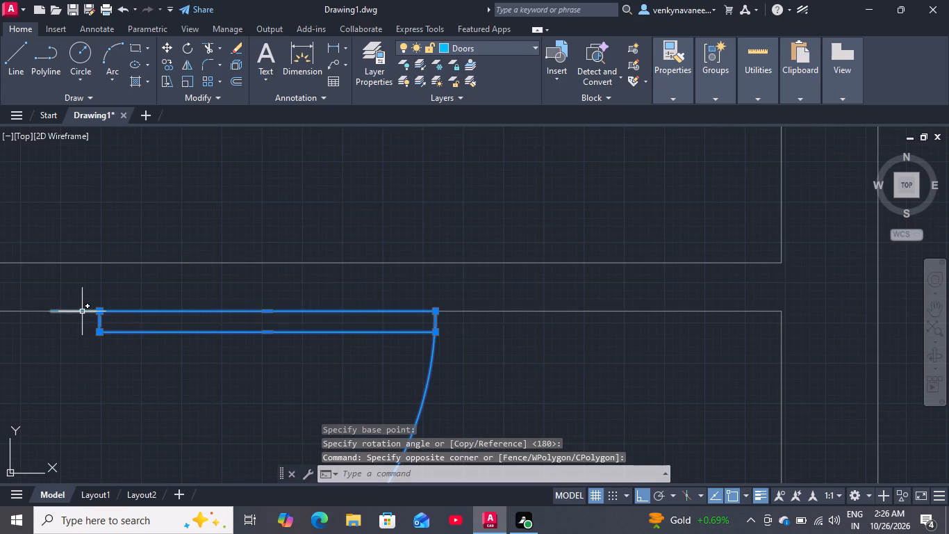
left_click(82, 311)
scroll(143, 260, "down", 3)
left_click_drag(149, 334, 147, 355)
left_click(112, 378)
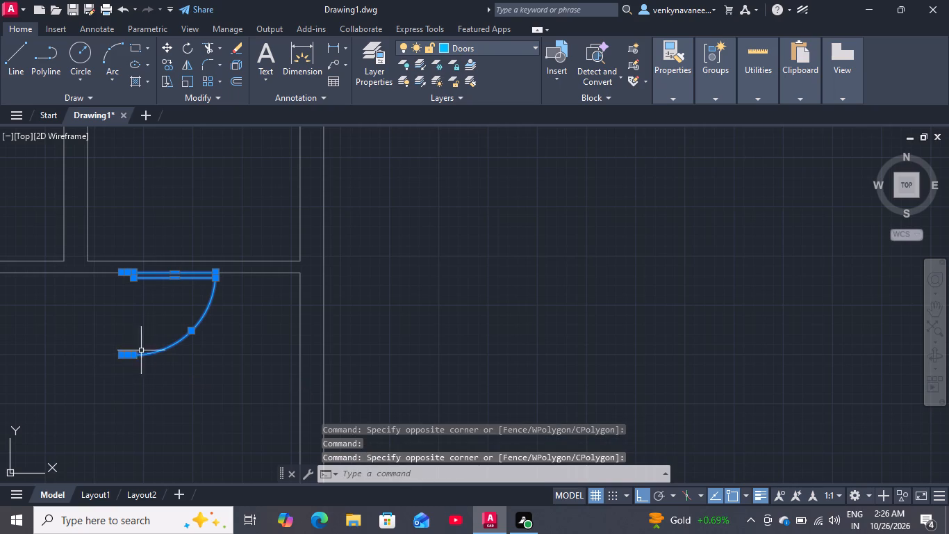
key("m")
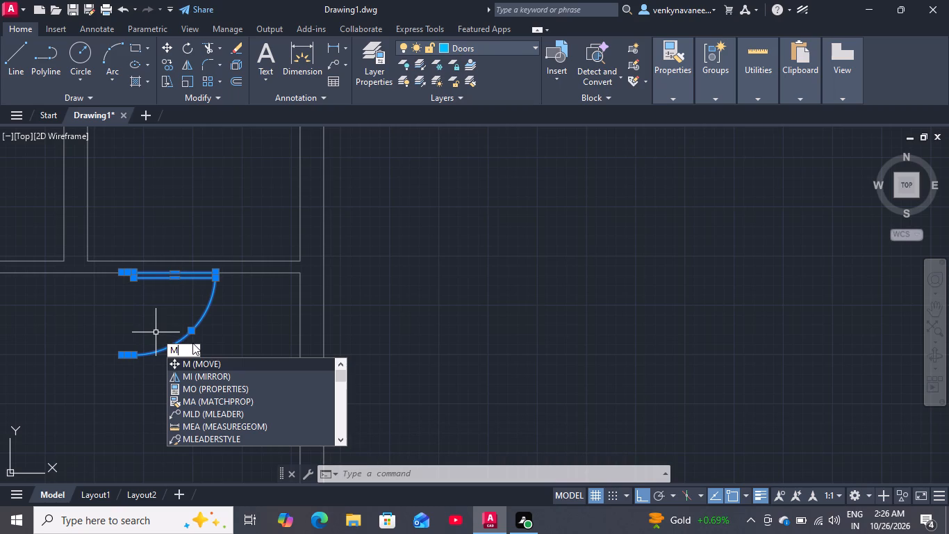
key("i")
key("Return")
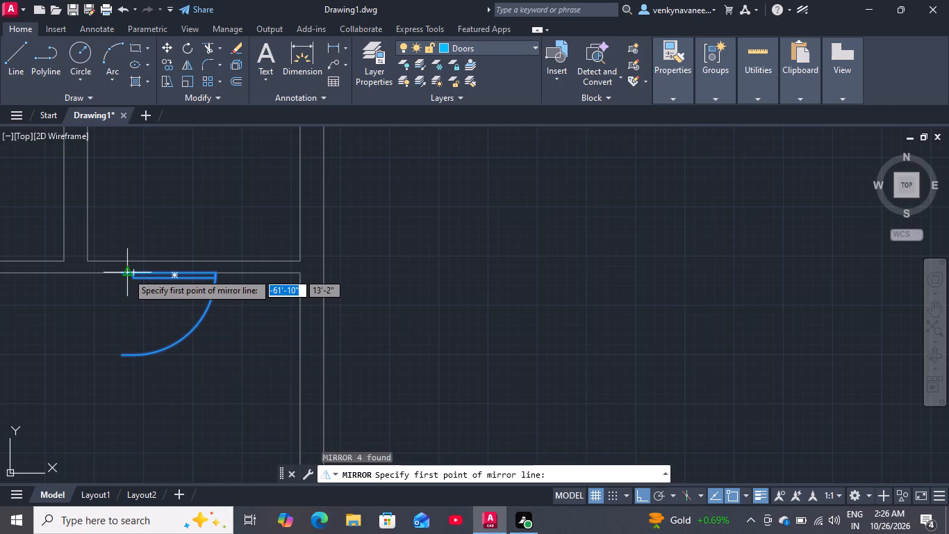
scroll(124, 272, "up", 2)
left_click(116, 273)
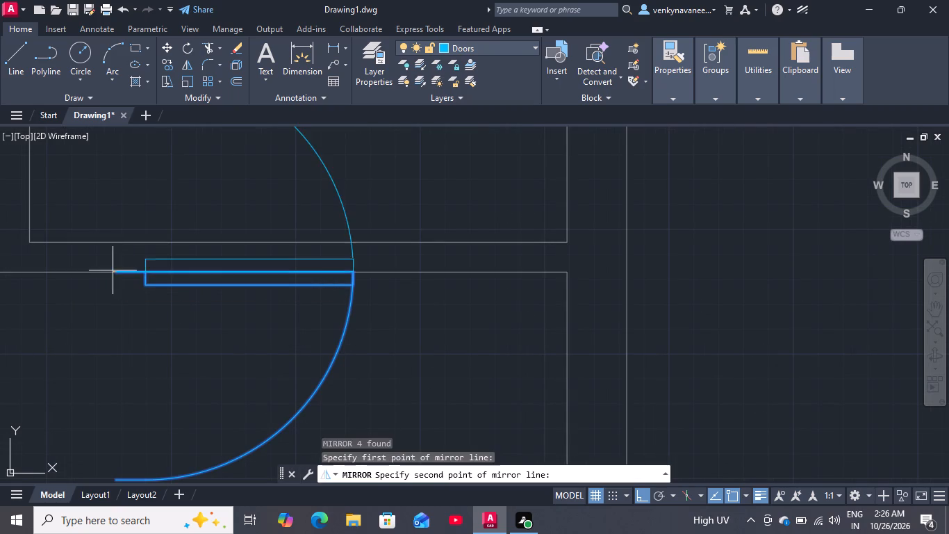
left_click(267, 231)
left_click_drag(279, 266, 267, 231)
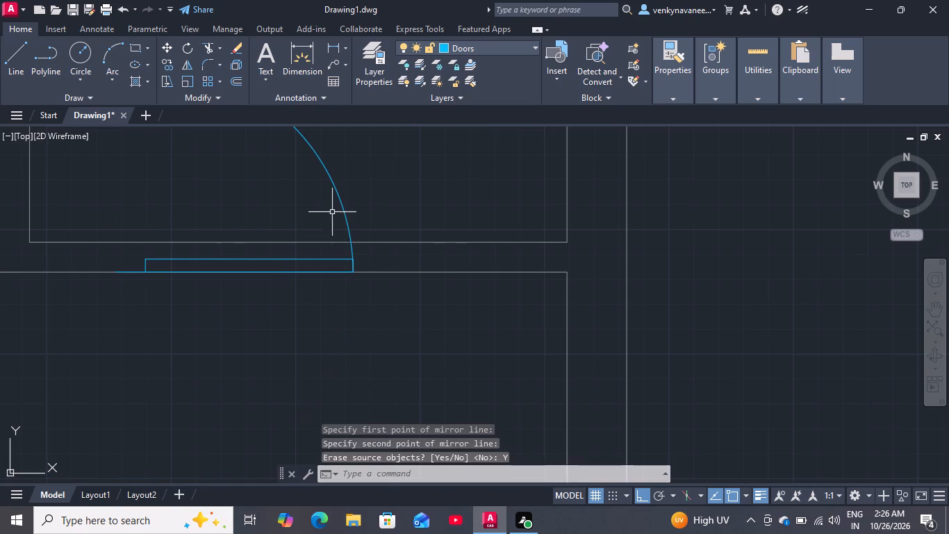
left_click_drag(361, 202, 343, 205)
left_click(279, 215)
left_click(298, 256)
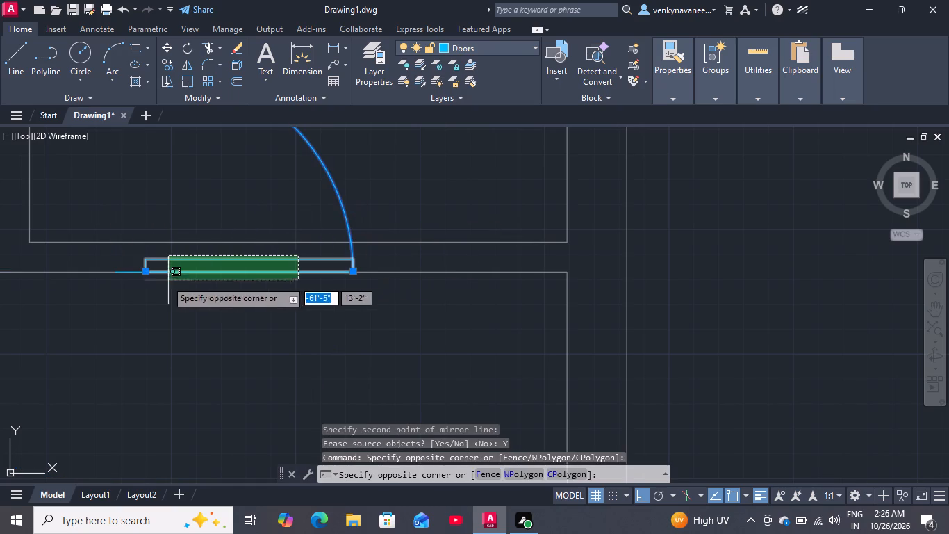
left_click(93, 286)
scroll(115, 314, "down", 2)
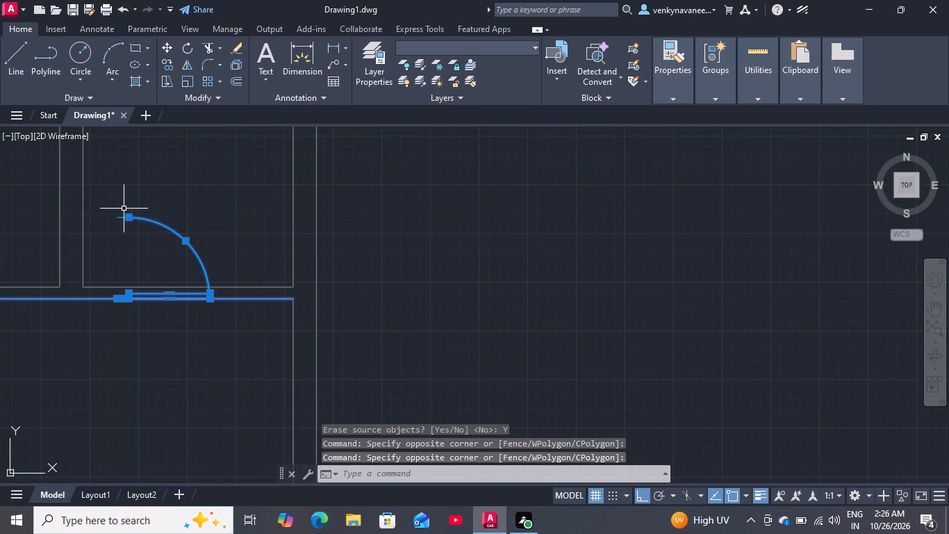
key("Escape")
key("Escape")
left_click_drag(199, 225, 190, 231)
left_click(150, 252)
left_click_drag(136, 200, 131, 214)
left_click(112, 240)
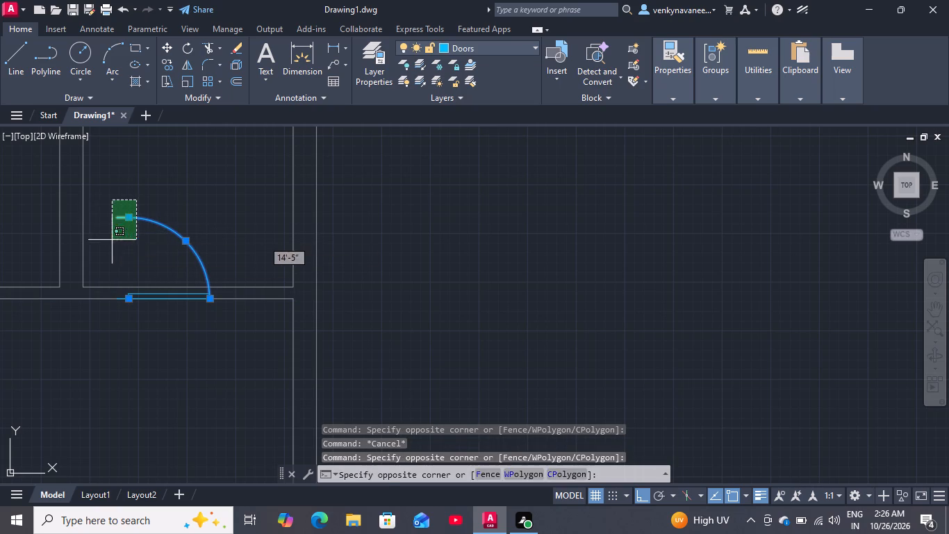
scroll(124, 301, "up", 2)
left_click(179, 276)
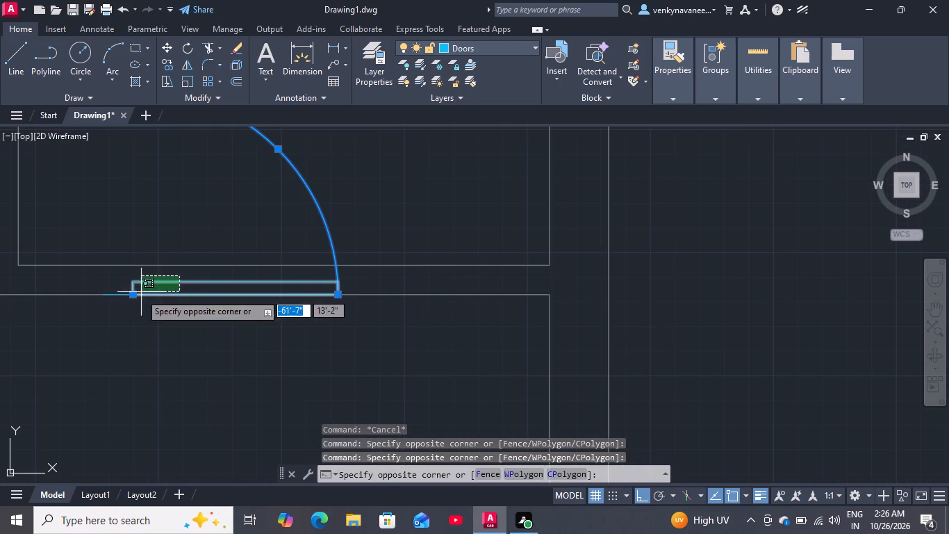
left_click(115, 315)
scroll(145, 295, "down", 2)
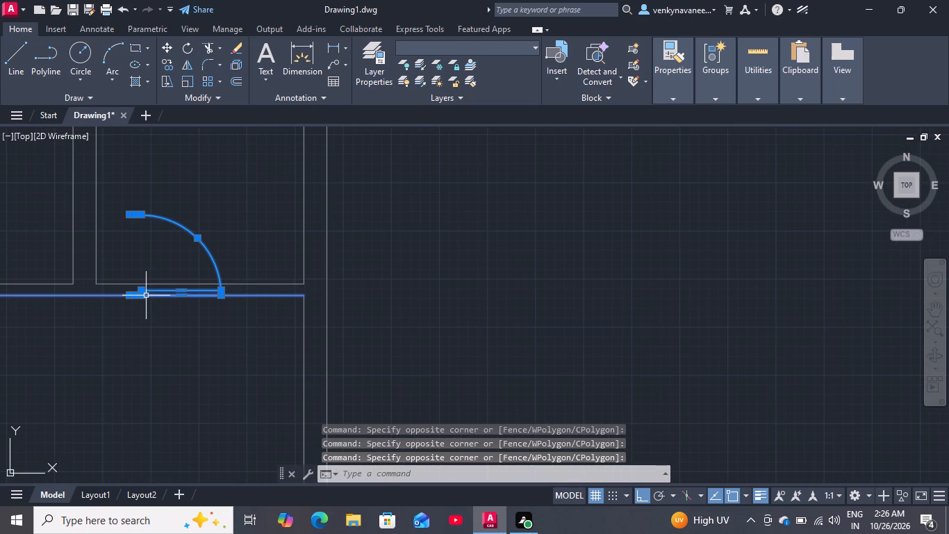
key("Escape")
Move the mirrored door with both jamb lines west, placing its hinge-side jamb's outer end on the partition wall's west line.
left_click(147, 291)
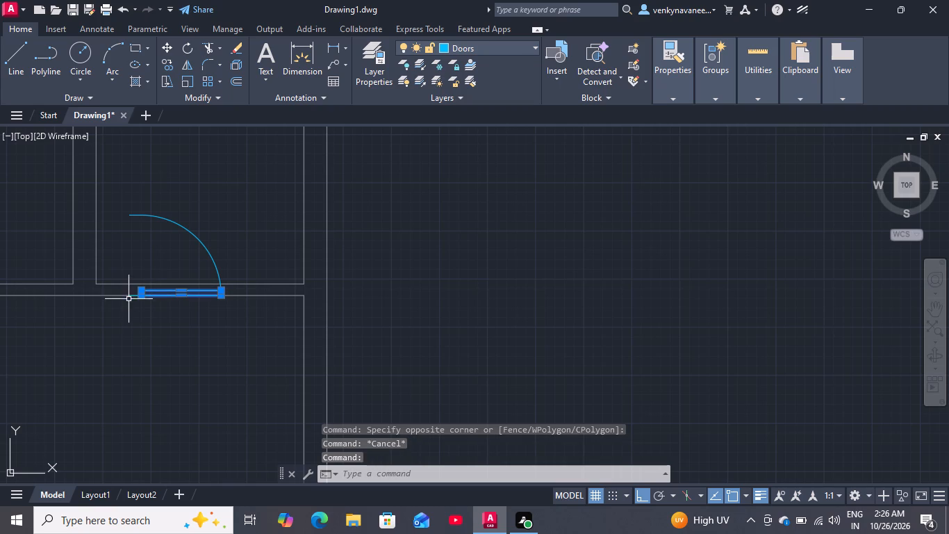
left_click(131, 296)
left_click(186, 228)
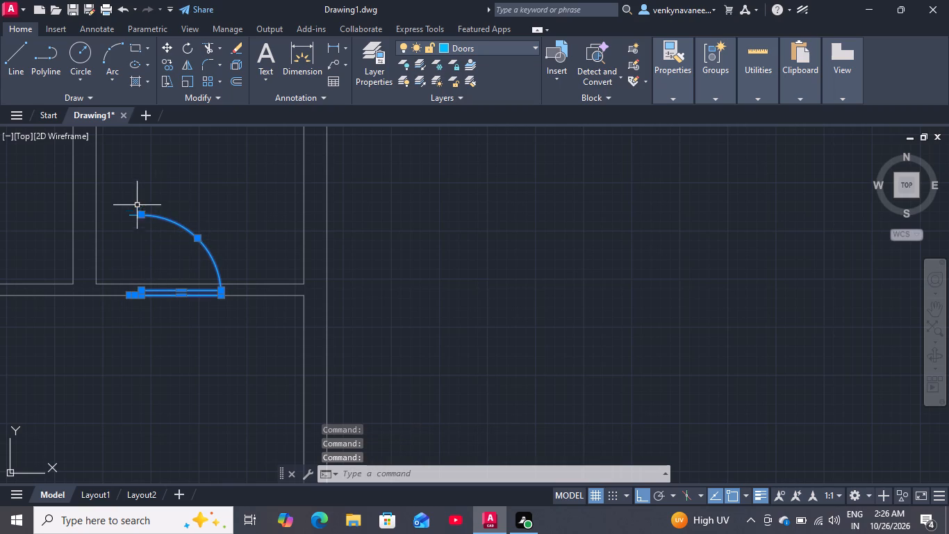
left_click_drag(158, 191, 149, 209)
left_click(131, 231)
key("m")
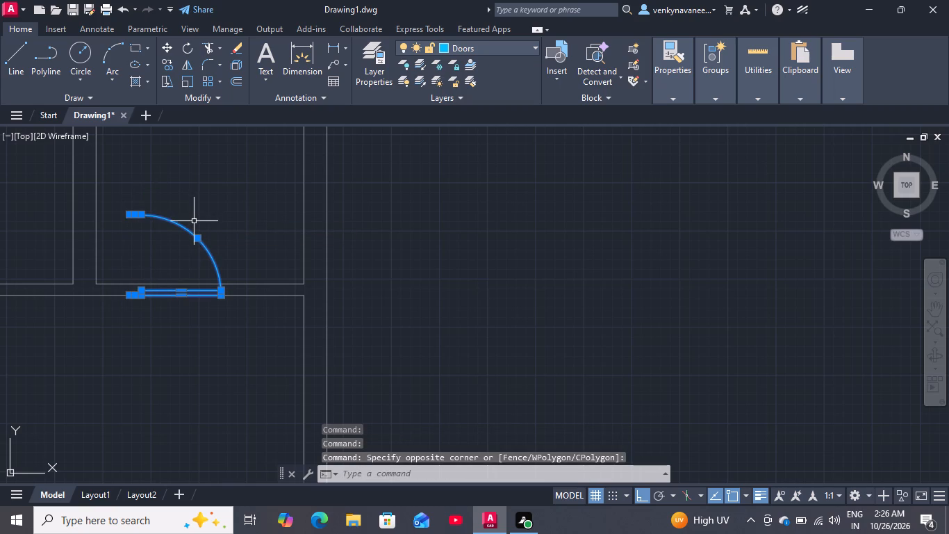
key("Return")
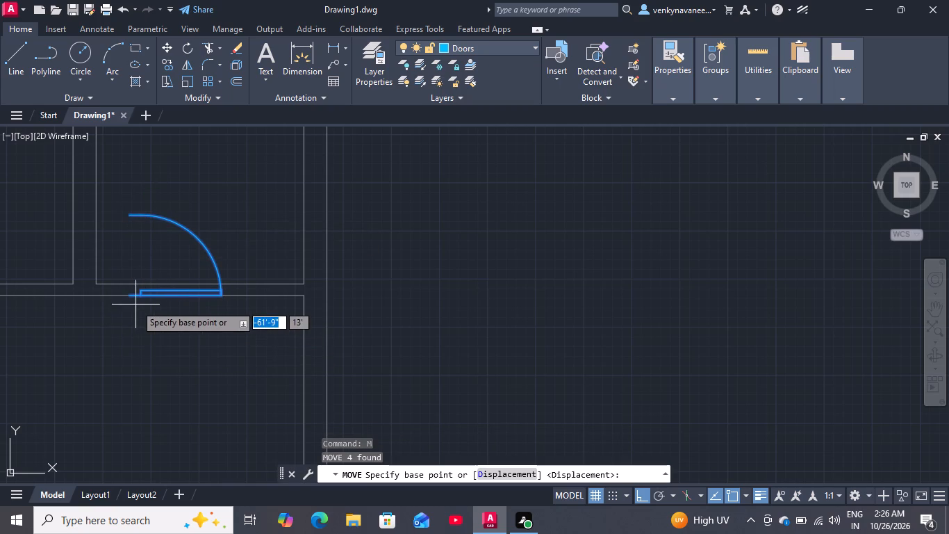
scroll(129, 296, "up", 2)
left_click(122, 293)
scroll(138, 232, "down", 2)
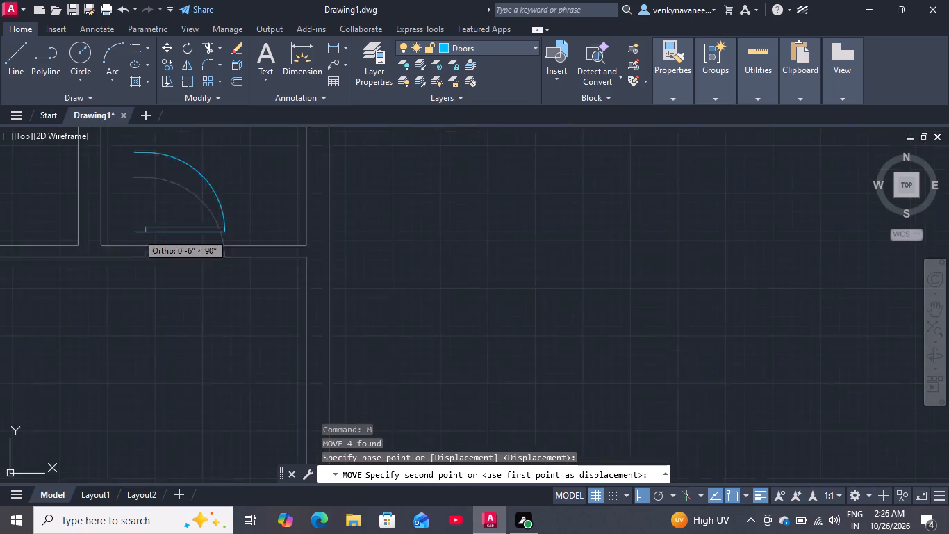
scroll(138, 234, "down", 1)
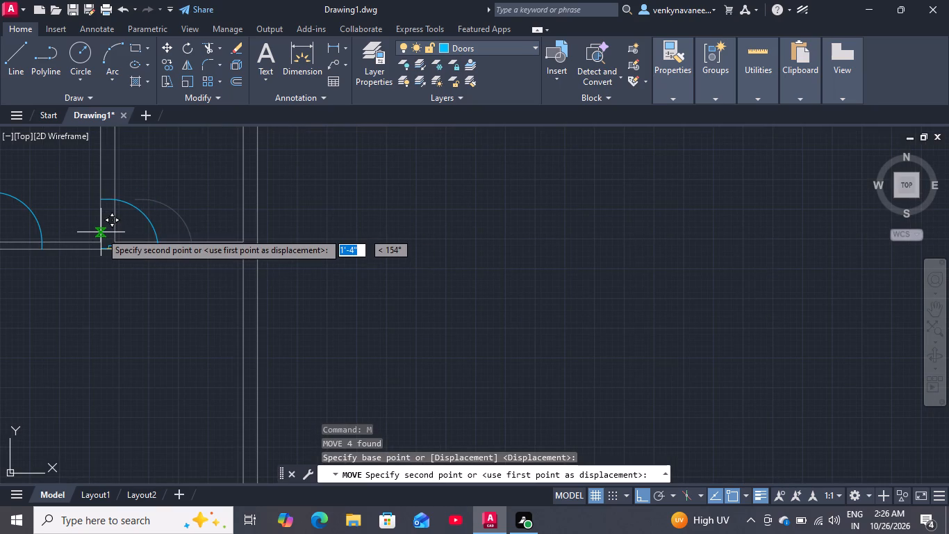
left_click(101, 232)
scroll(163, 221, "down", 2)
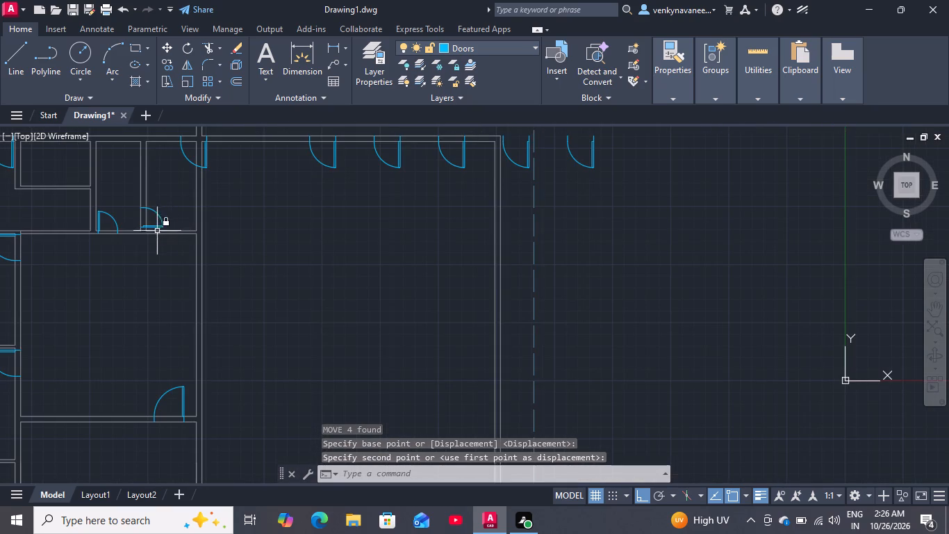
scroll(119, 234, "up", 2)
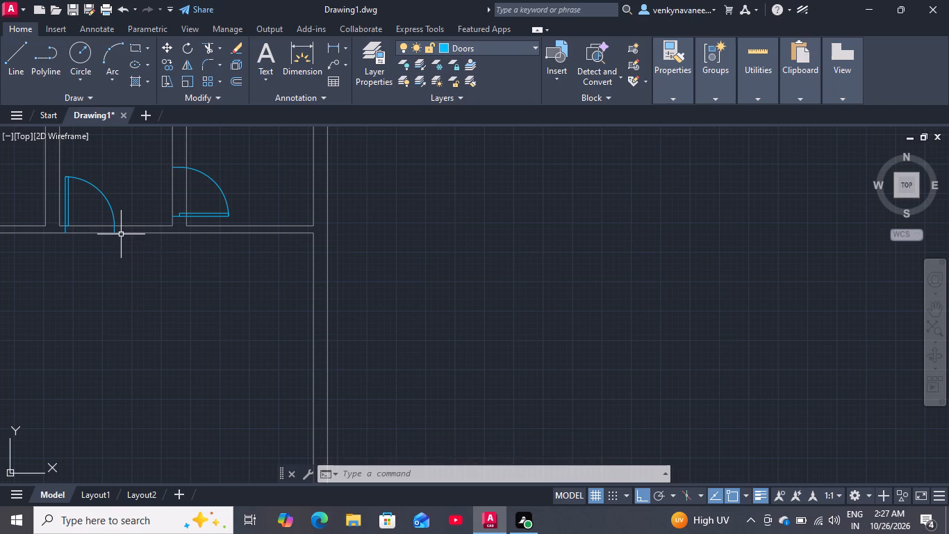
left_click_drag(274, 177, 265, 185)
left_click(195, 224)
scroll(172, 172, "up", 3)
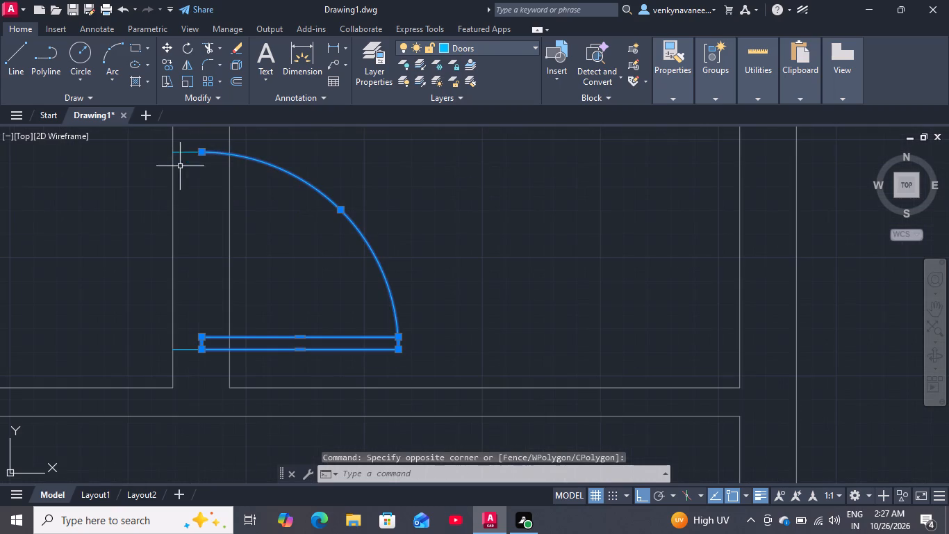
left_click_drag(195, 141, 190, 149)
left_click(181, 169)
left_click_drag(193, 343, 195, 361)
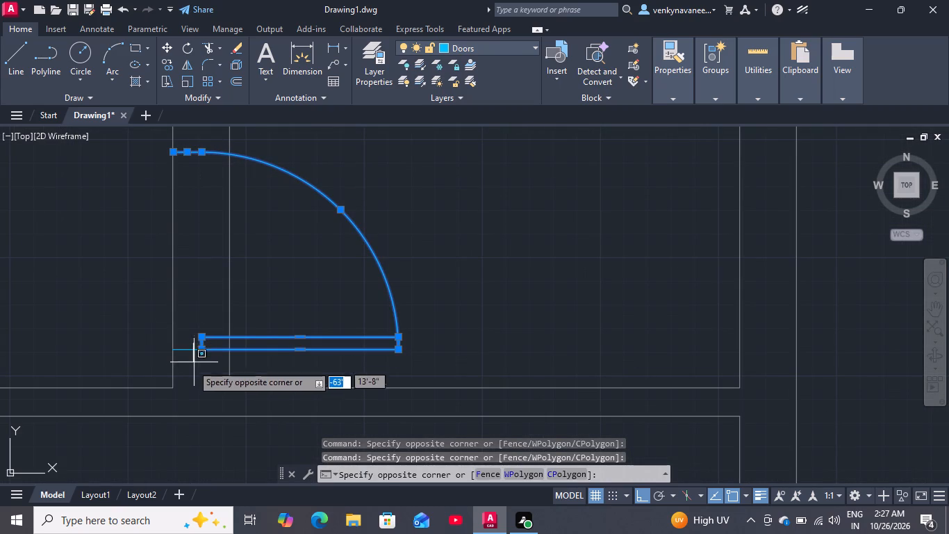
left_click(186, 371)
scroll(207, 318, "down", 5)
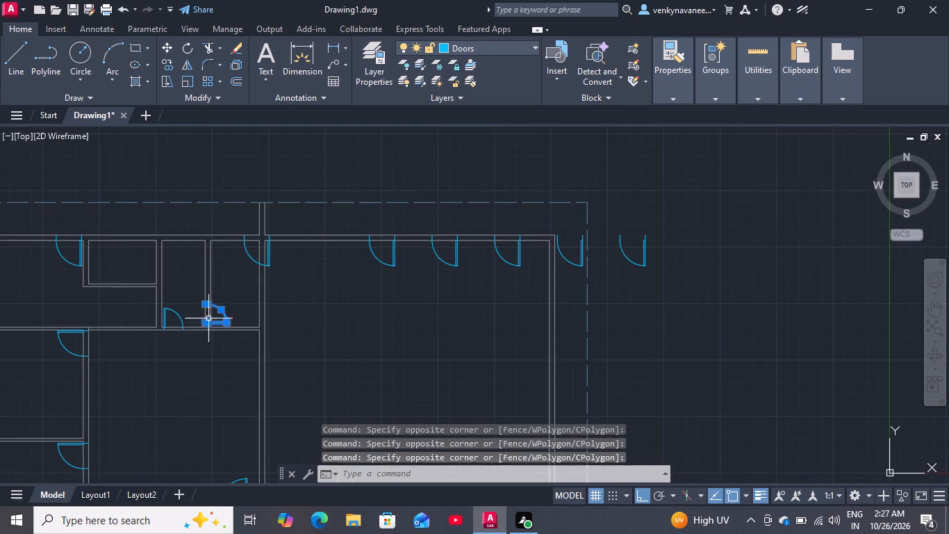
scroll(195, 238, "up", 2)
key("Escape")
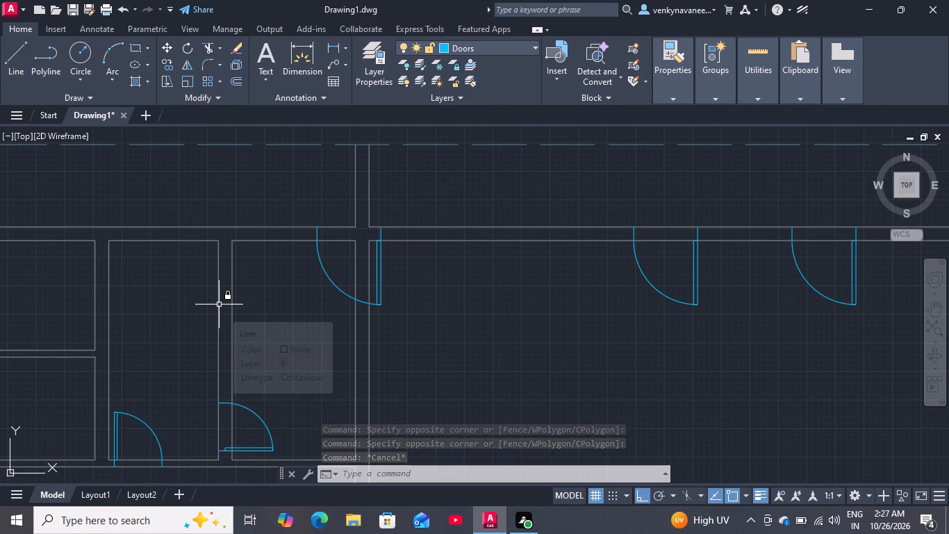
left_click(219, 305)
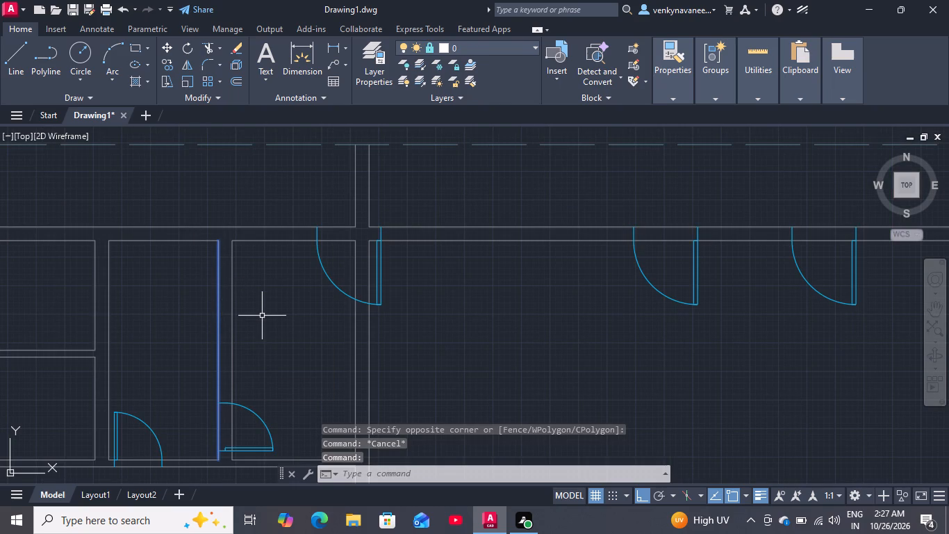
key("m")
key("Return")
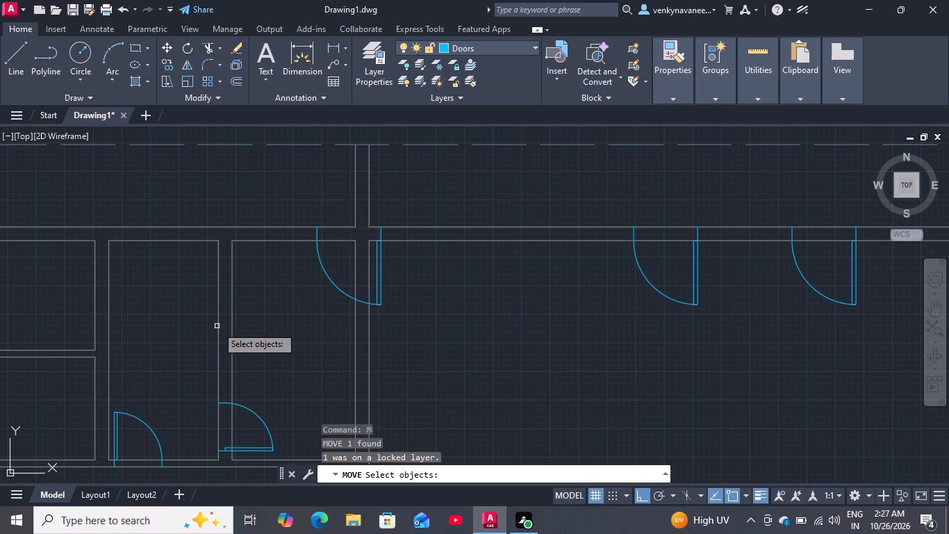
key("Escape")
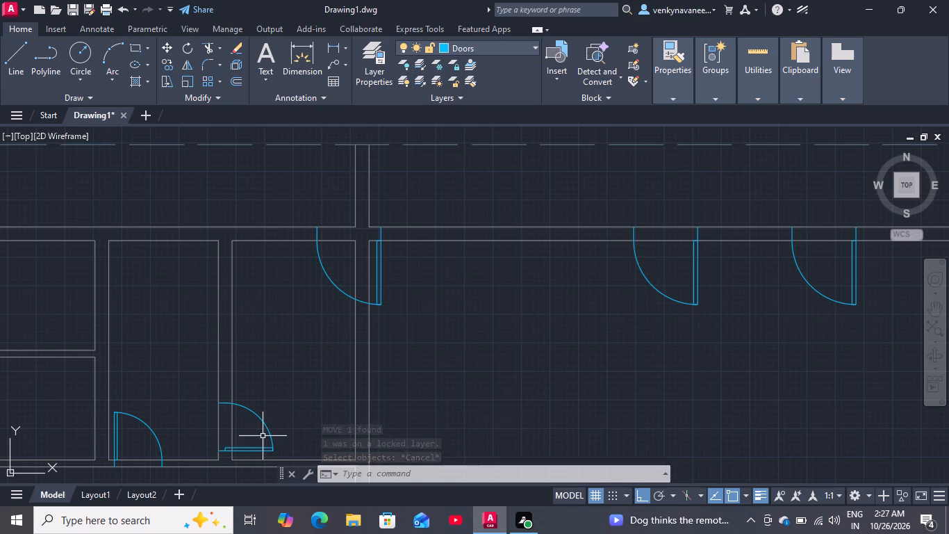
Move the door with both jamb lines east, from the partition wall's west line to its east line.
scroll(263, 444, "up", 2)
left_click_drag(286, 394, 274, 409)
left_click(203, 469)
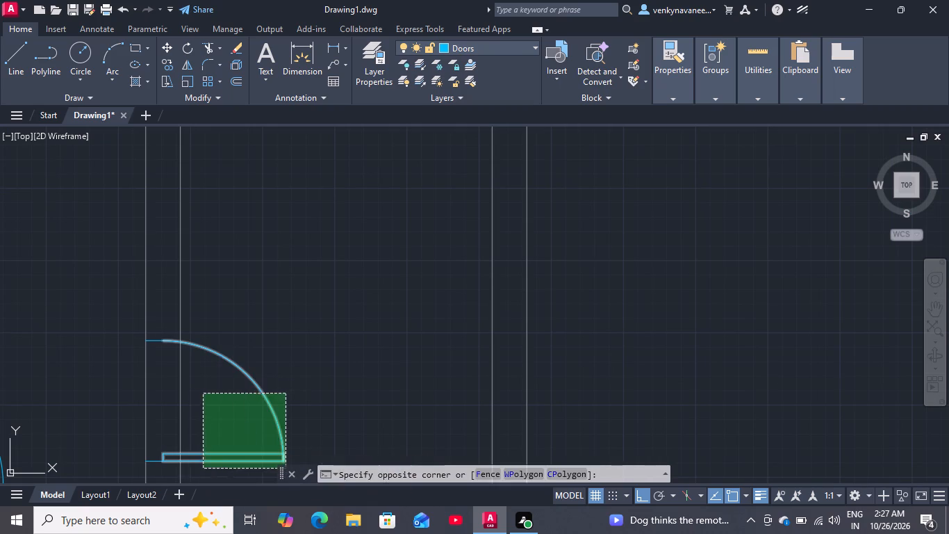
left_click_drag(161, 321, 161, 328)
left_click(158, 360)
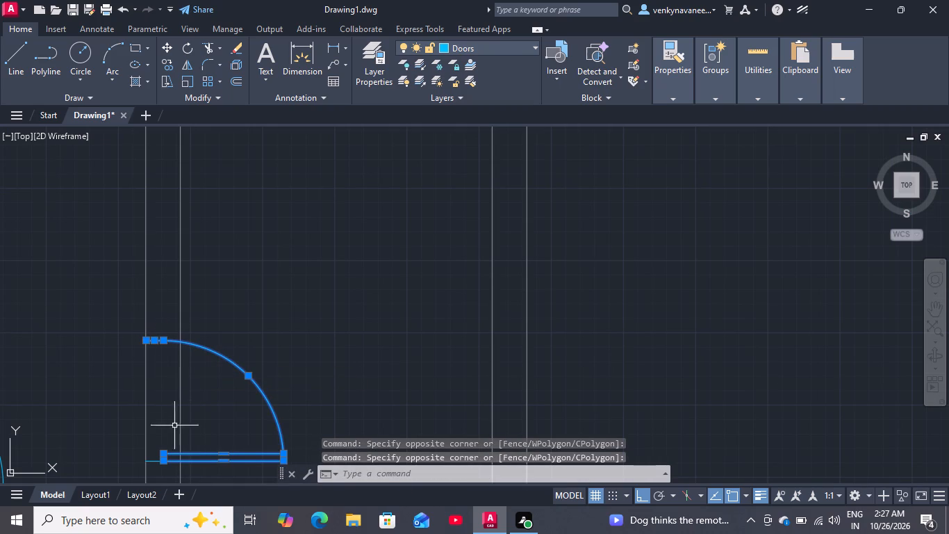
left_click_drag(177, 429, 177, 441)
left_click(156, 474)
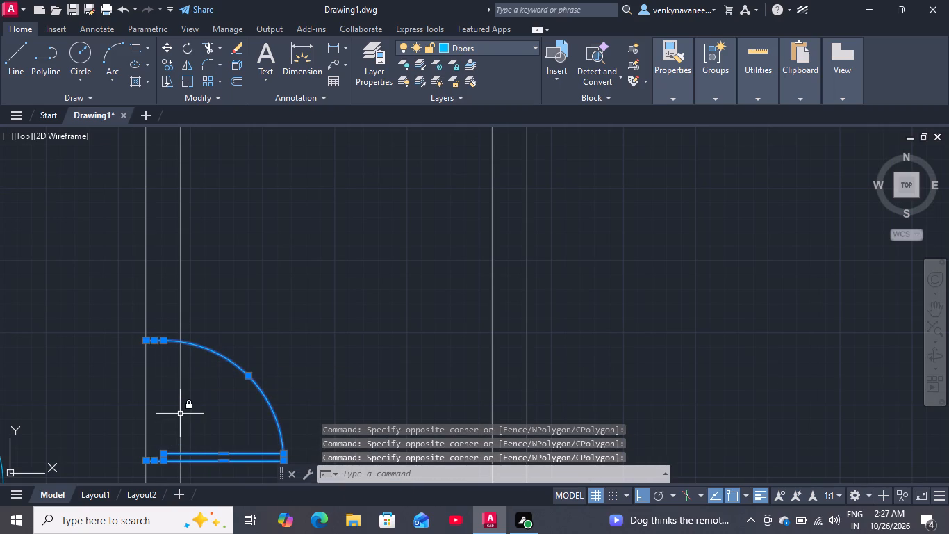
key("m")
key("Return")
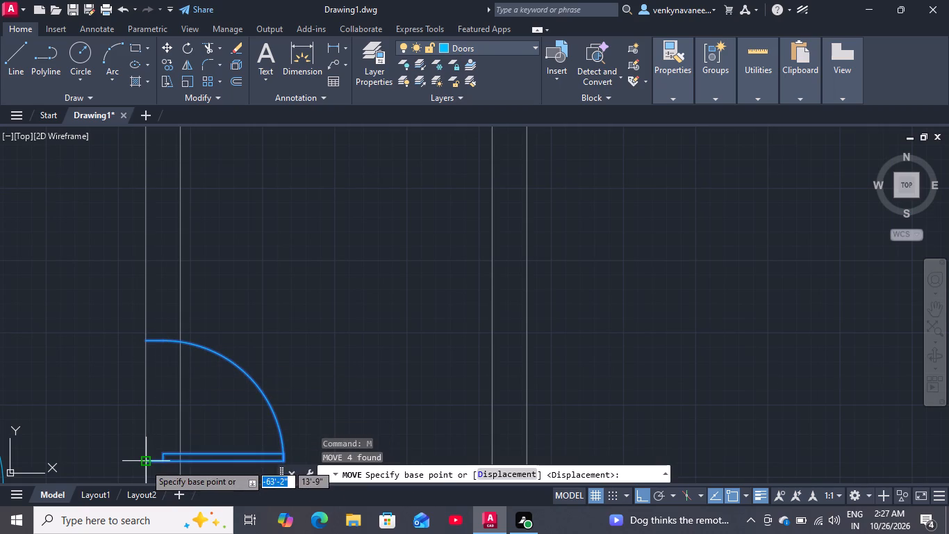
left_click(145, 464)
left_click(179, 464)
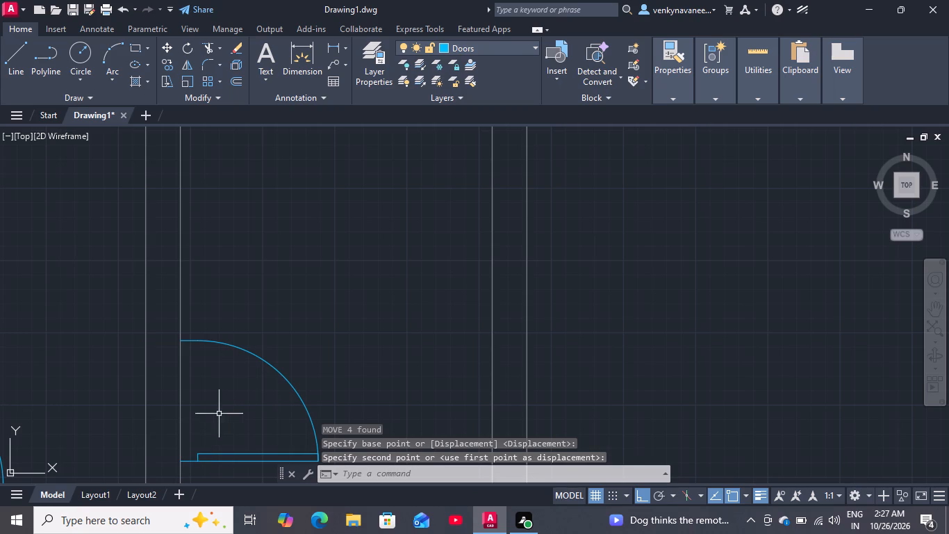
Move the door with both jamb lines west so the leaf's hinge corner sits on the partition wall's east line.
left_click_drag(264, 298, 251, 305)
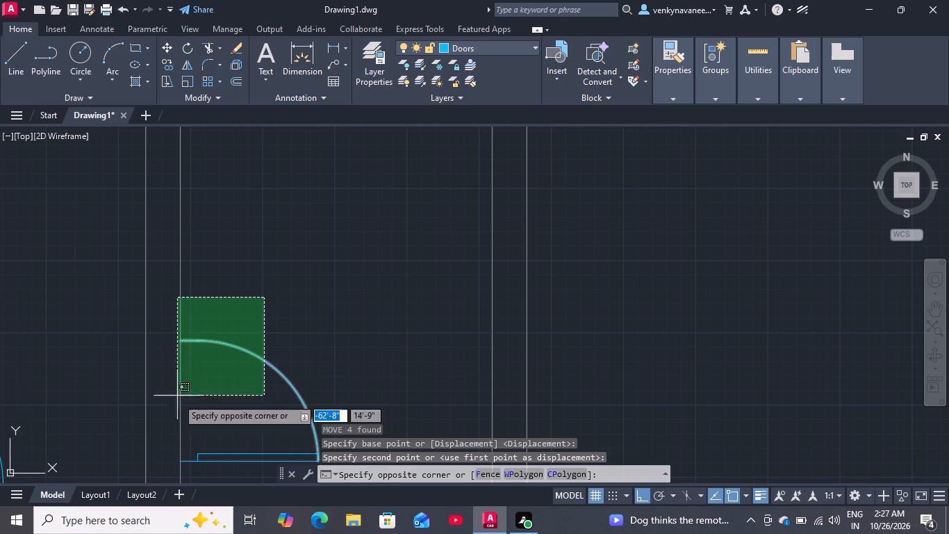
left_click(195, 474)
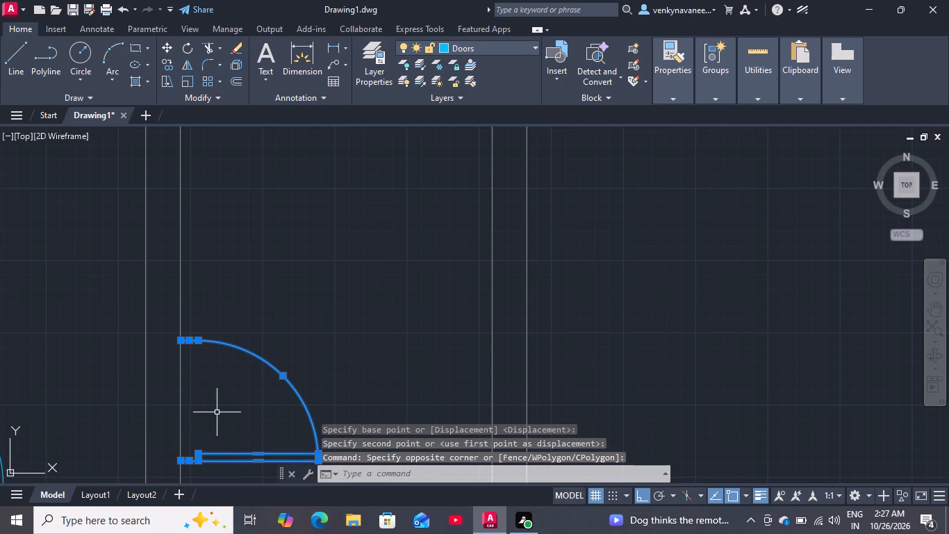
key("m")
key("Return")
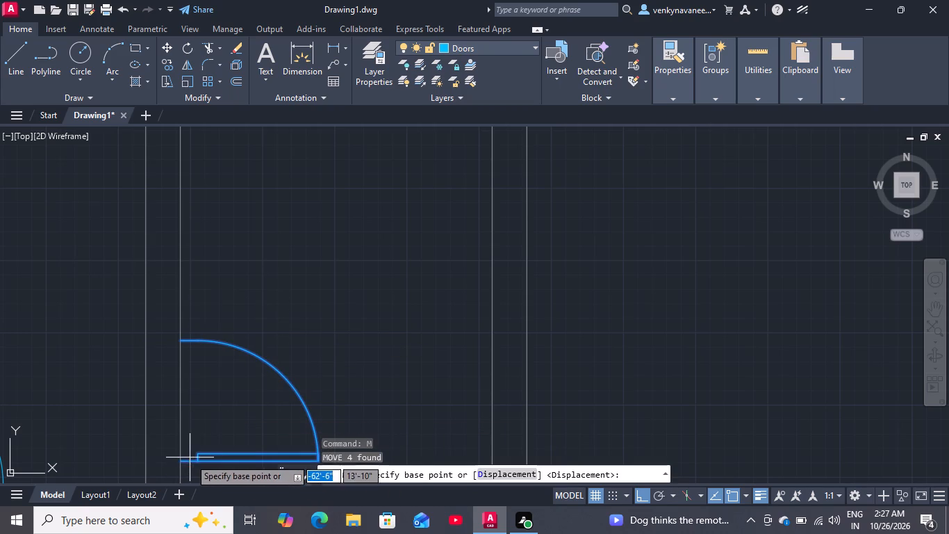
left_click(196, 464)
left_click(182, 462)
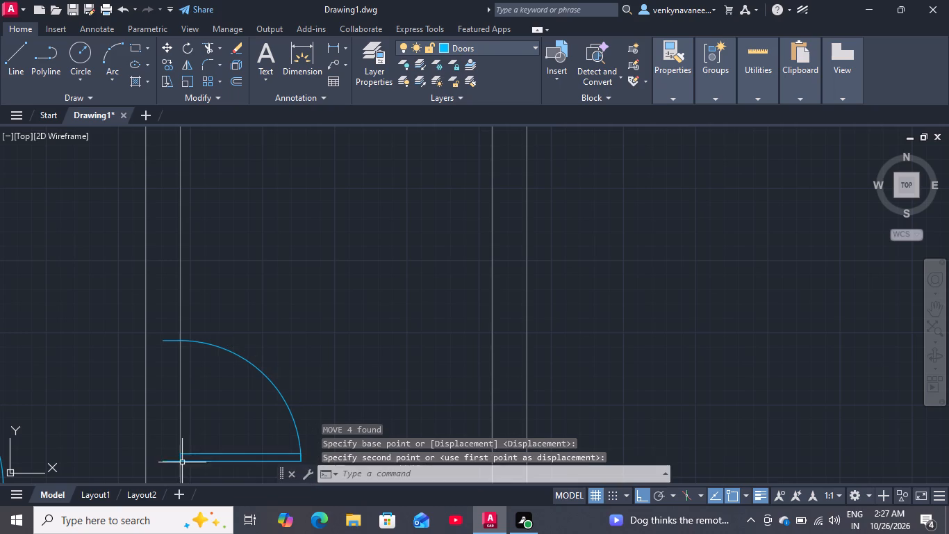
Extend the door's two jamb lines to the partition wall's west line.
key("e")
key("x")
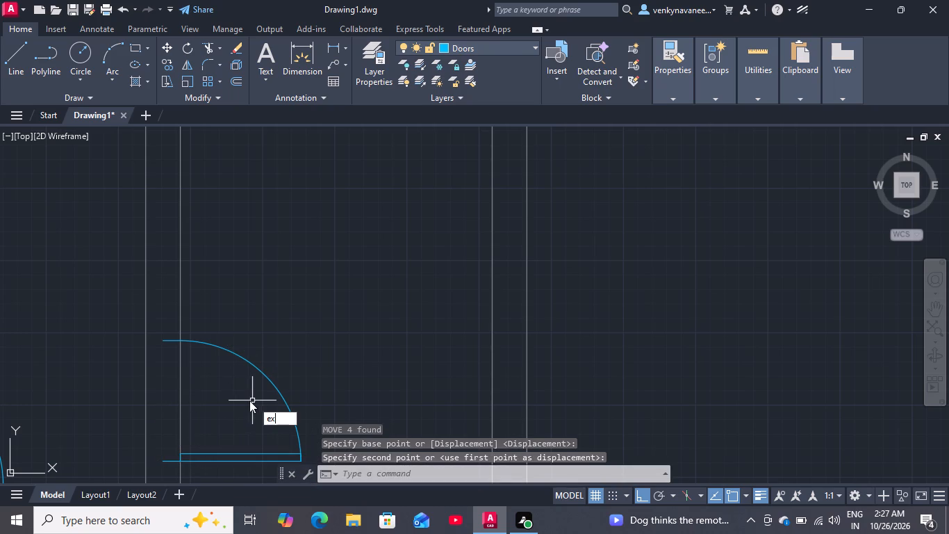
key("Return")
left_click_drag(162, 305, 168, 330)
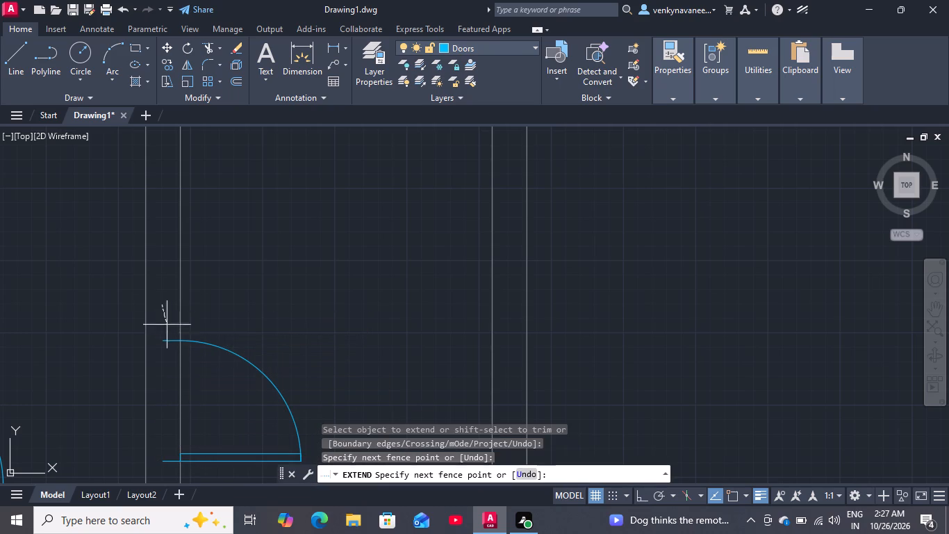
left_click_drag(168, 330, 185, 445)
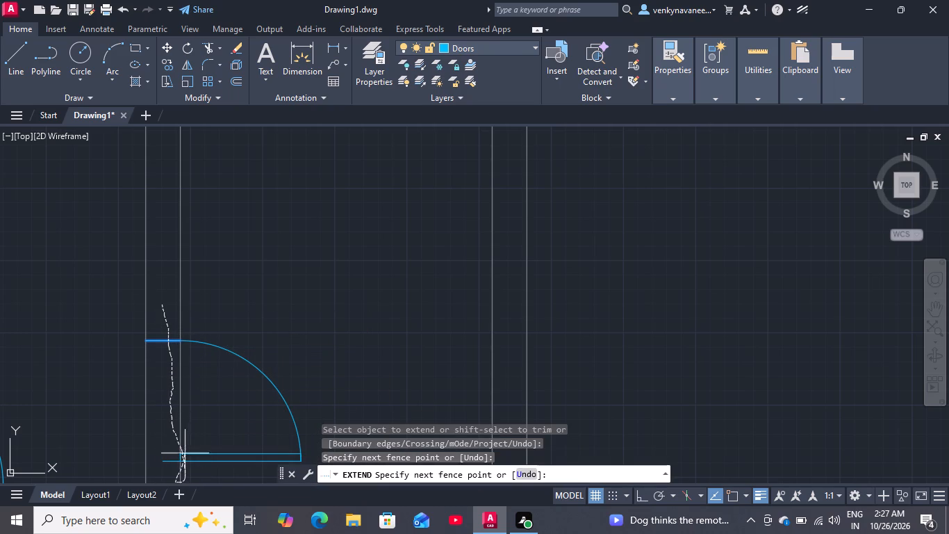
left_click_drag(185, 445, 188, 416)
left_click_drag(168, 419, 167, 469)
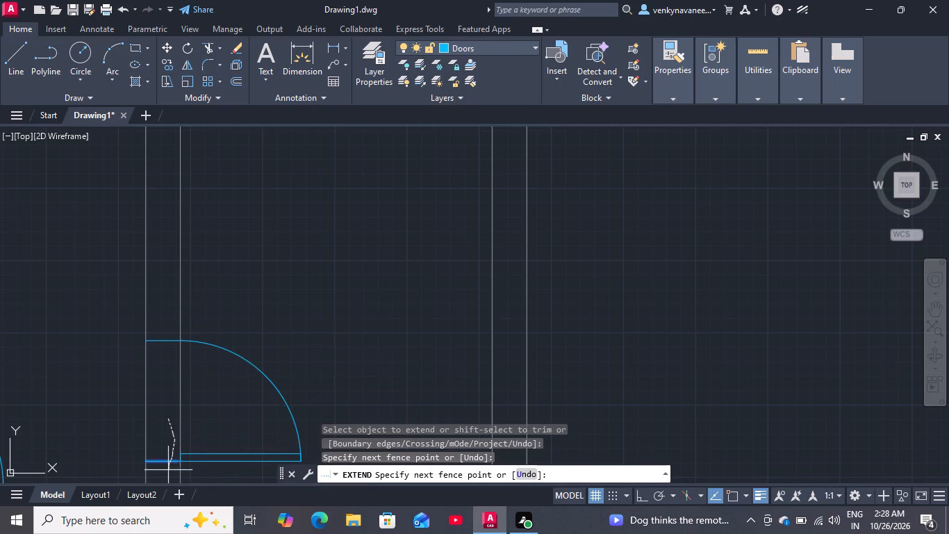
key("space")
Copy the door in the narrow middle room's south wall with both jamb lines, placing copies straight south in the room below.
scroll(232, 392, "down", 2)
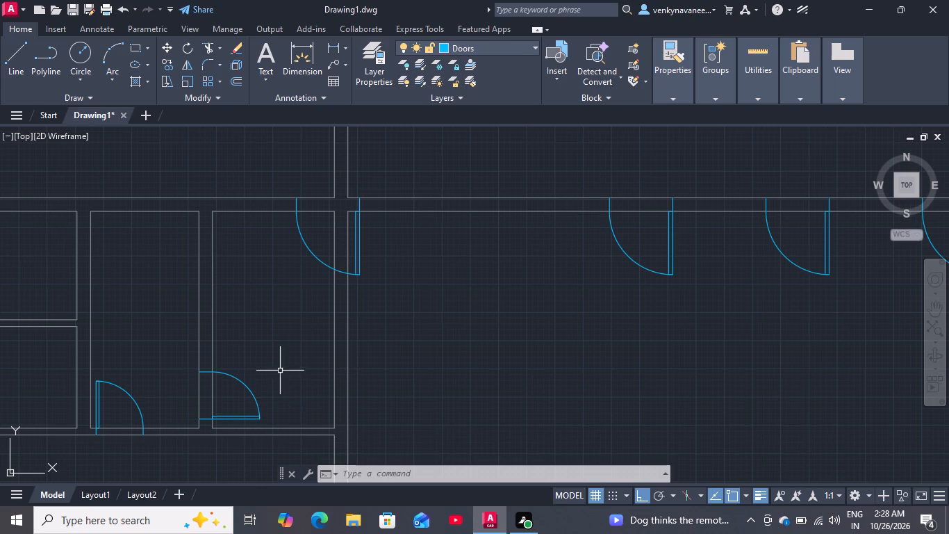
scroll(270, 333, "down", 1)
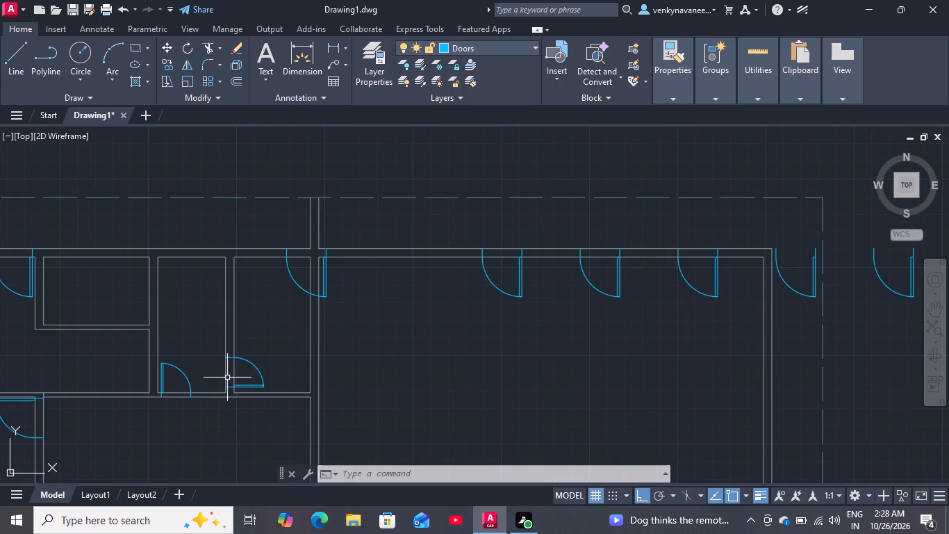
scroll(273, 337, "down", 3)
scroll(201, 460, "up", 2)
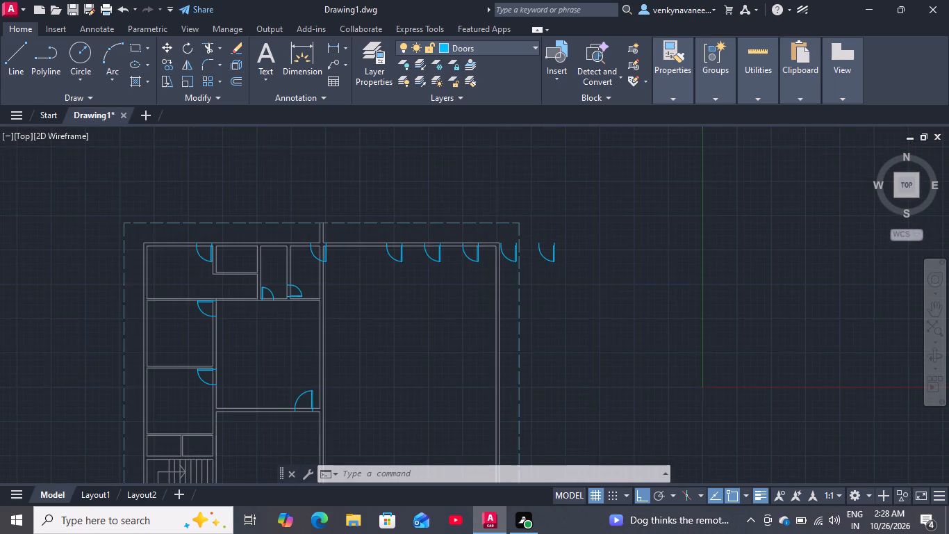
scroll(240, 304, "down", 1)
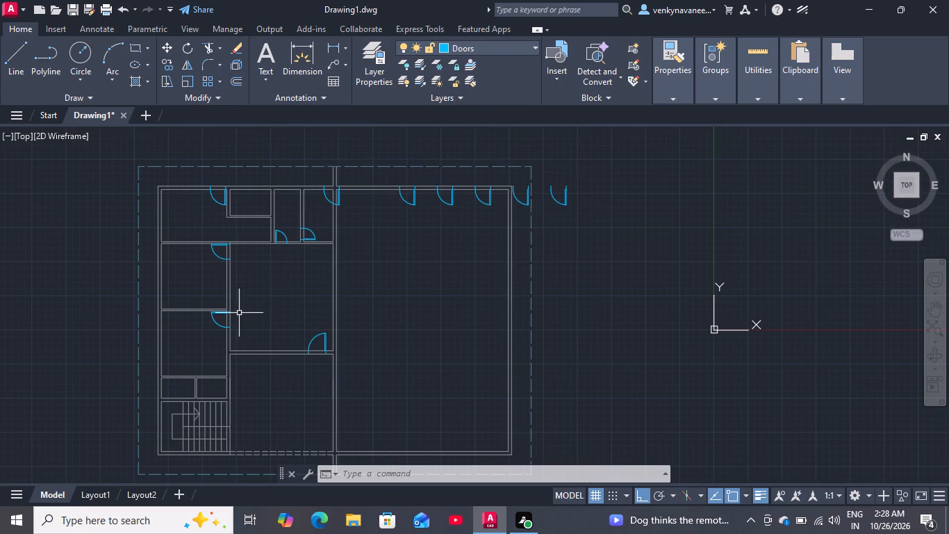
scroll(278, 234, "up", 3)
left_click_drag(313, 233, 298, 242)
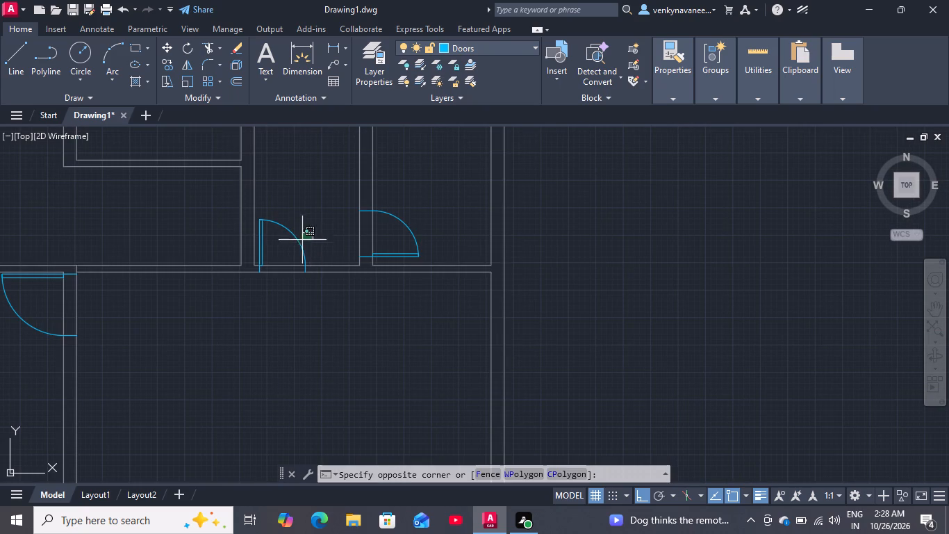
left_click(257, 258)
scroll(265, 277, "up", 3)
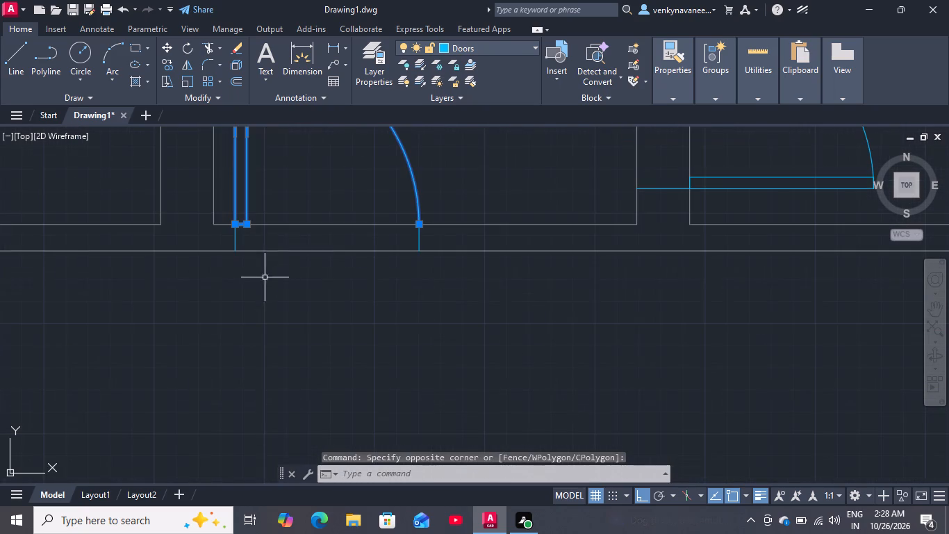
left_click_drag(436, 238, 400, 242)
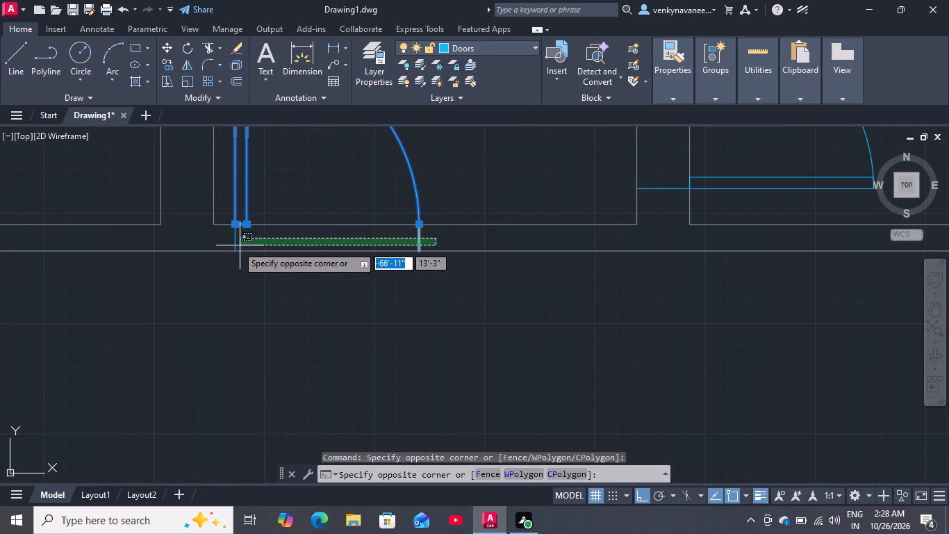
left_click(222, 245)
type("co")
key("Return")
left_click(230, 250)
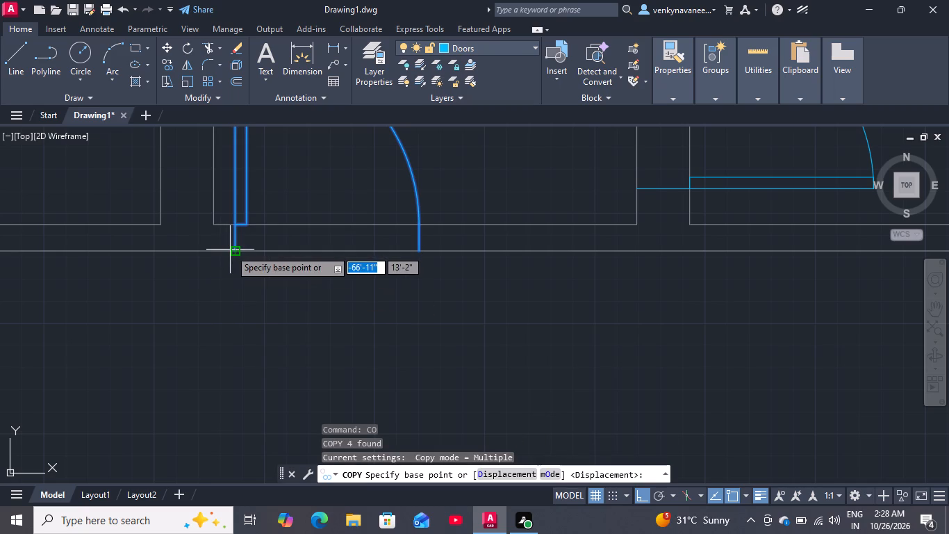
left_click(230, 257)
scroll(270, 337, "down", 3)
left_click(264, 386)
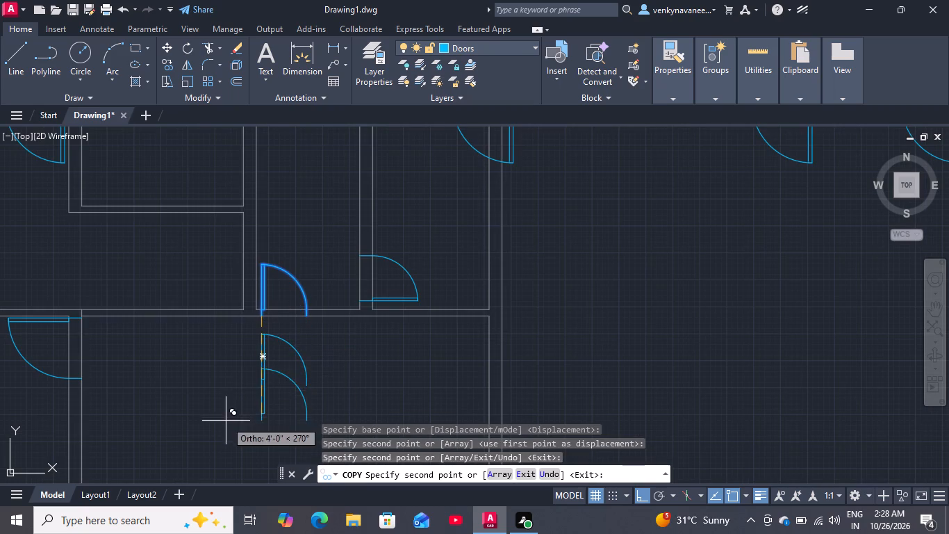
scroll(229, 376, "down", 3)
left_click(231, 422)
key("space")
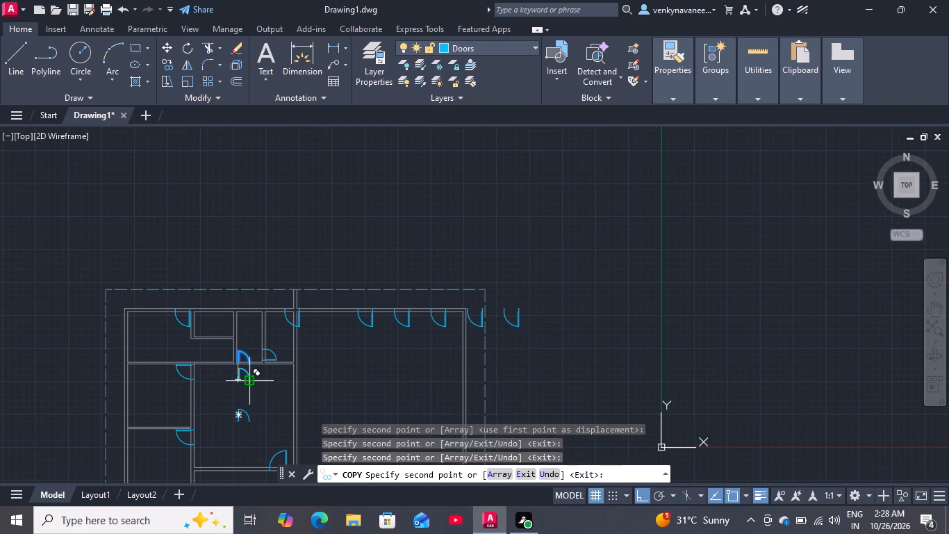
Rotate the southernmost door copy with its jamb lines 180° about the outer end of its hinge-side jamb.
scroll(250, 425, "up", 3)
left_click_drag(261, 346, 253, 354)
left_click(165, 419)
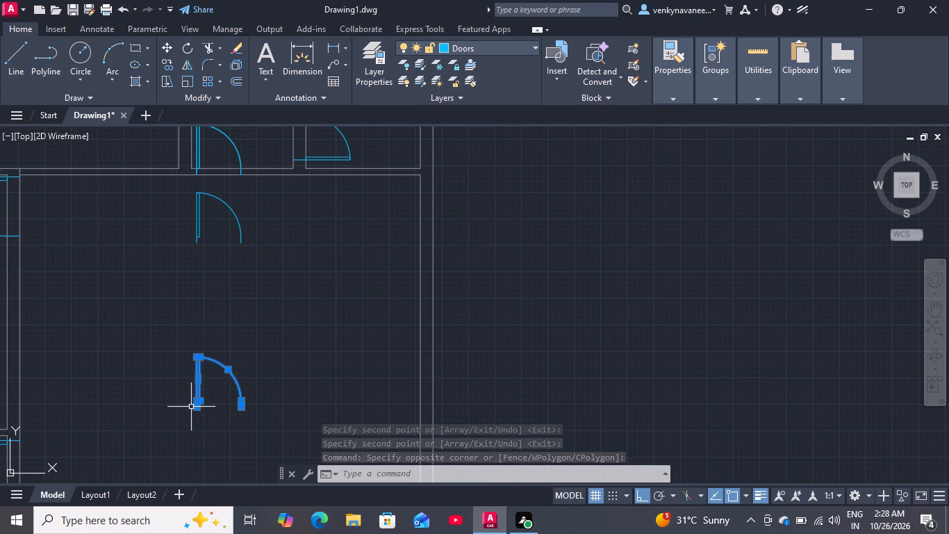
type("ro")
key("Return")
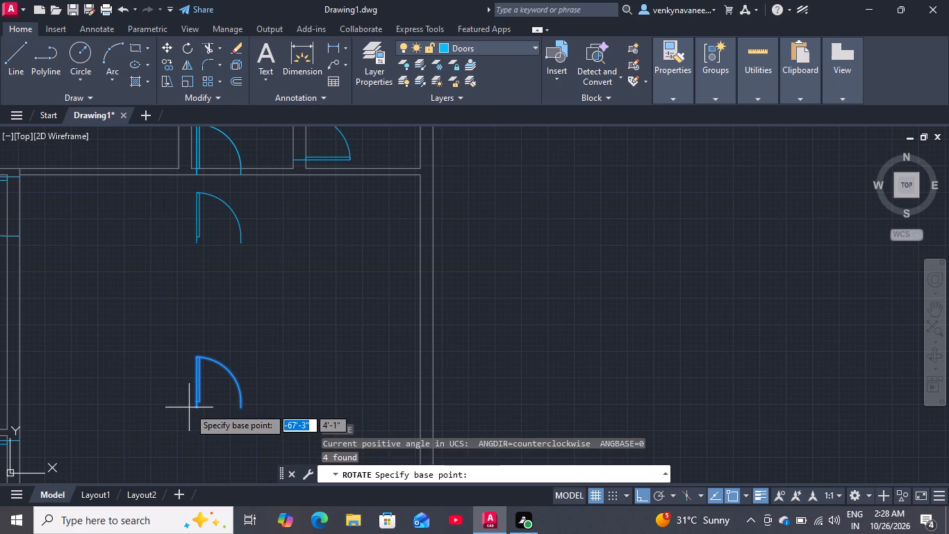
left_click(197, 409)
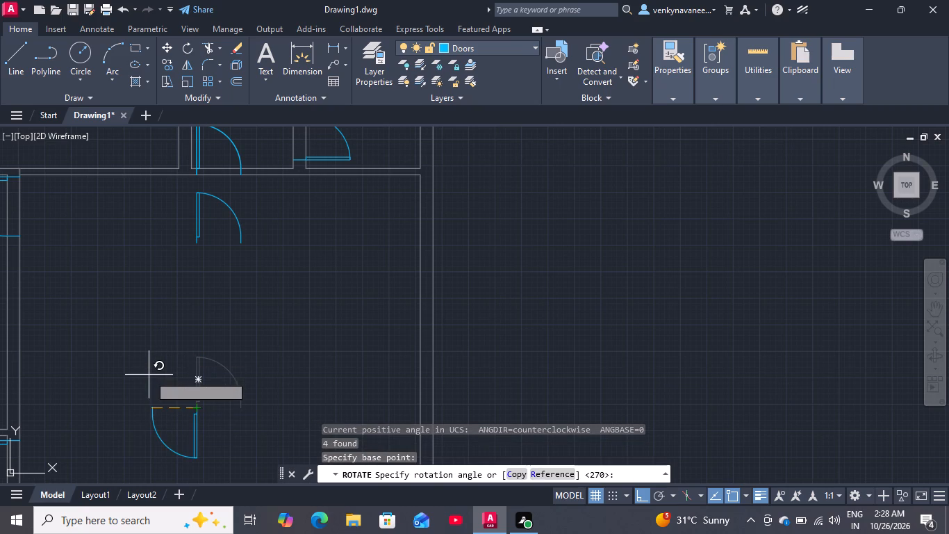
left_click(149, 377)
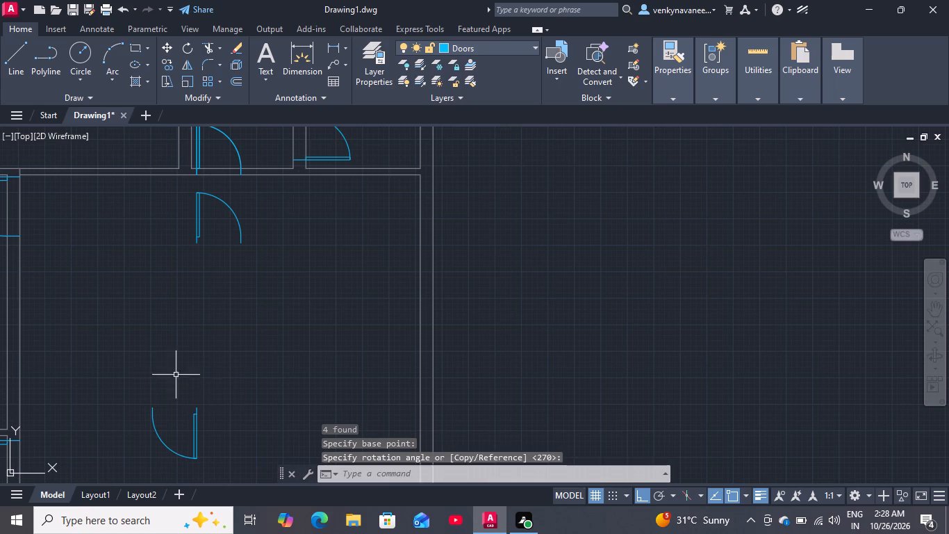
Move the rotated door to the small room north of the stairs, placing its hinge-side jamb's outer end on the north wall's upper line.
left_click_drag(236, 383, 228, 394)
left_click_drag(224, 398, 218, 401)
left_click_drag(247, 391, 240, 404)
left_click(235, 406)
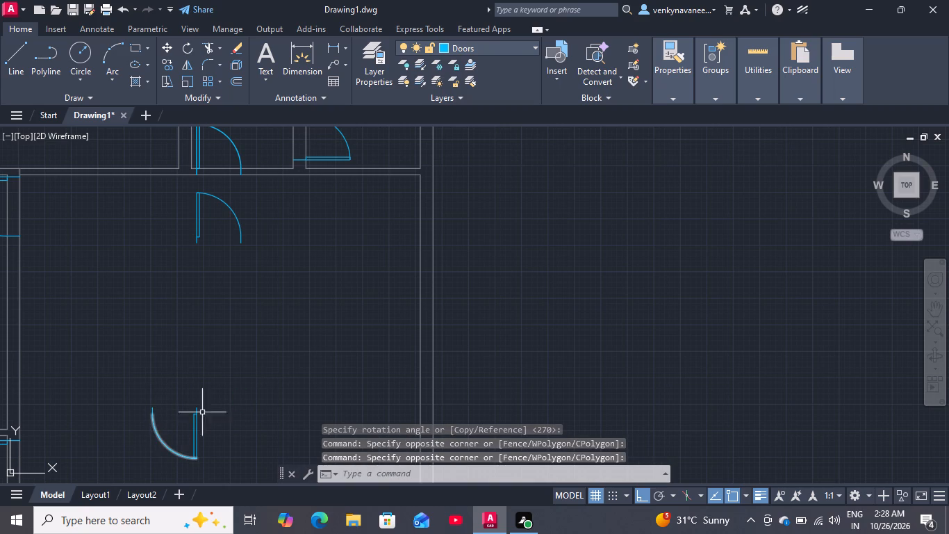
left_click(244, 381)
left_click(139, 458)
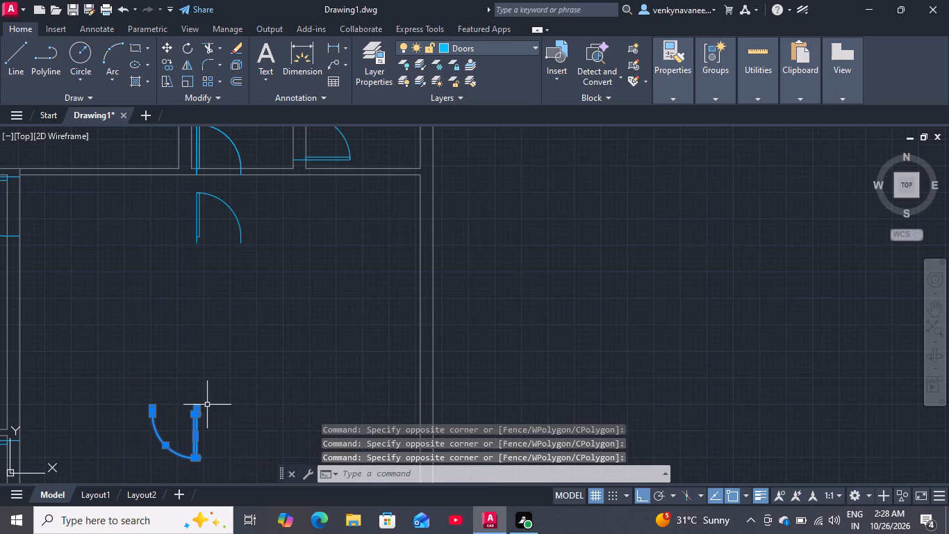
key("m")
key("Return")
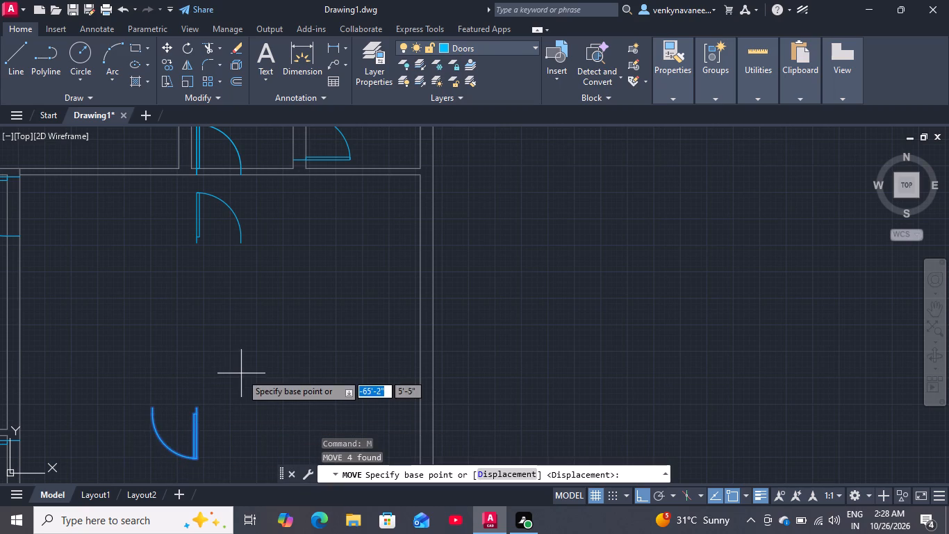
left_click(199, 405)
scroll(236, 362, "down", 3)
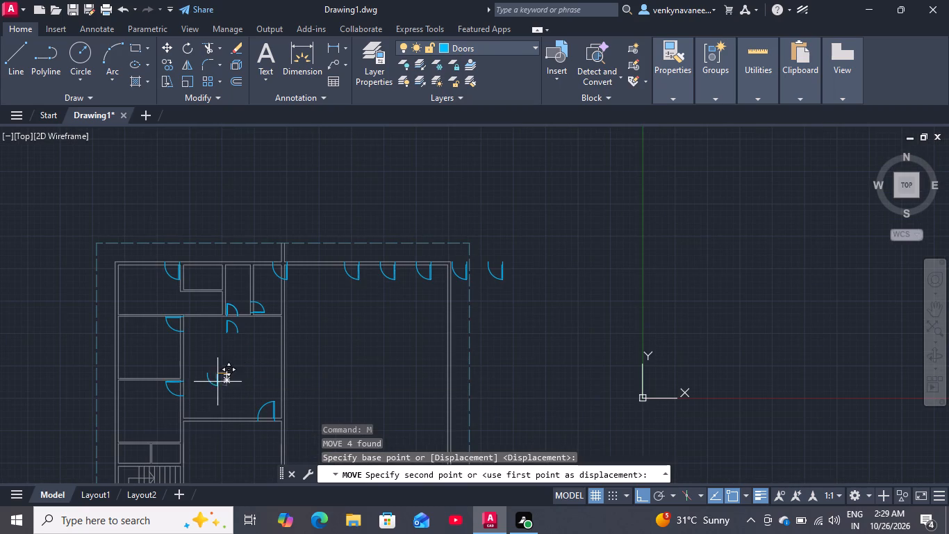
scroll(165, 448, "up", 4)
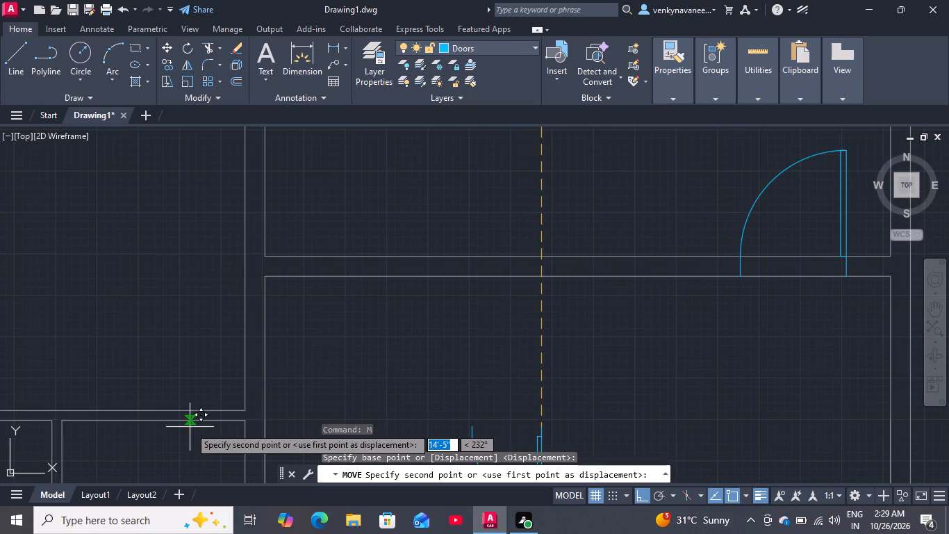
scroll(199, 418, "down", 2)
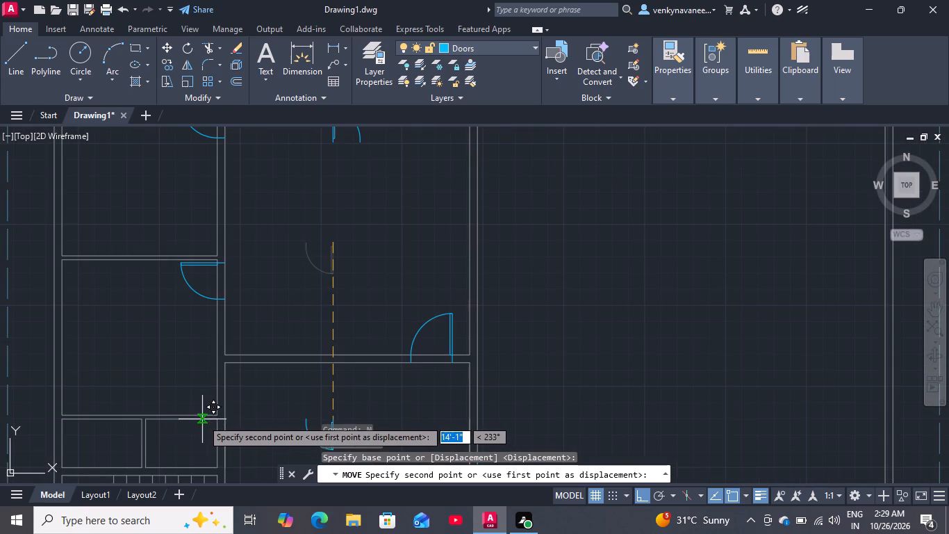
scroll(202, 419, "up", 3)
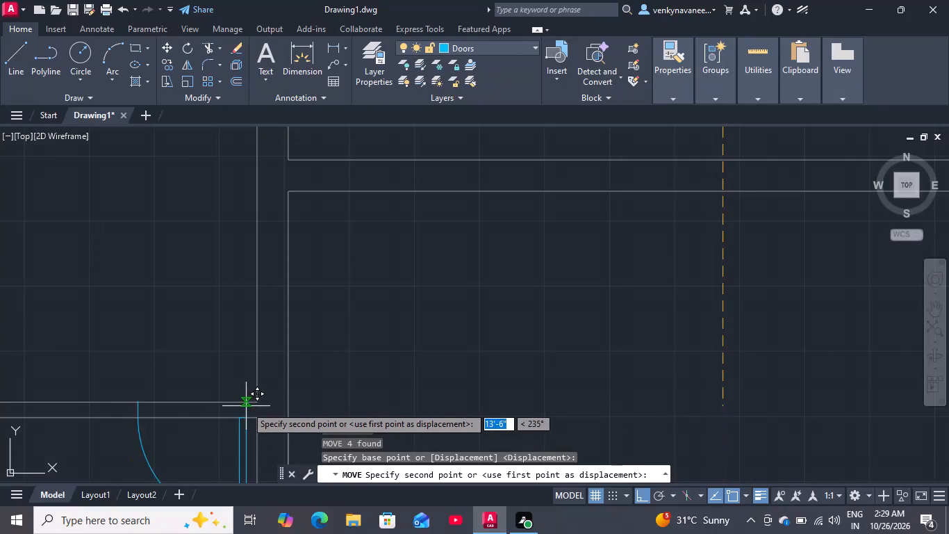
left_click(240, 405)
scroll(259, 366, "down", 3)
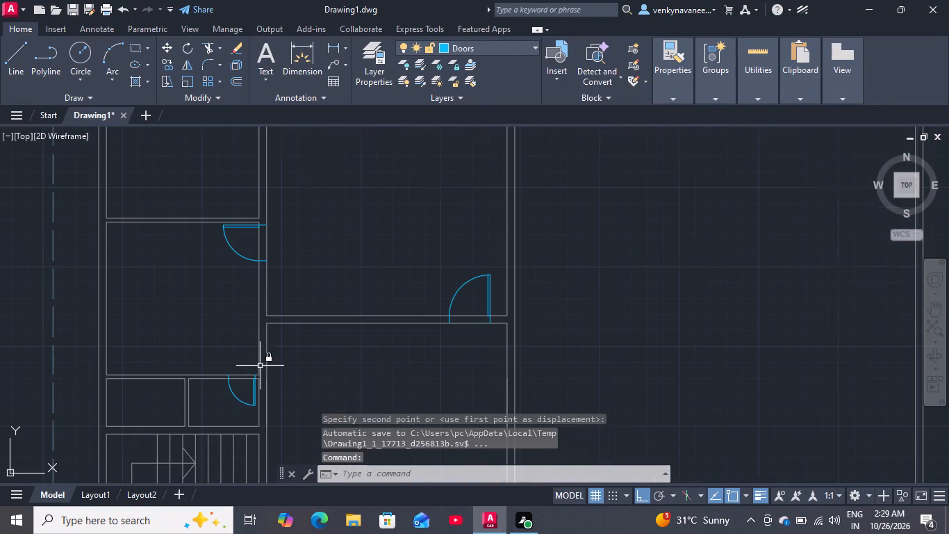
Rotate the remaining door copy below the narrow middle room 180° about its hinge-side jamb's outer end.
scroll(299, 357, "down", 3)
scroll(315, 276, "up", 3)
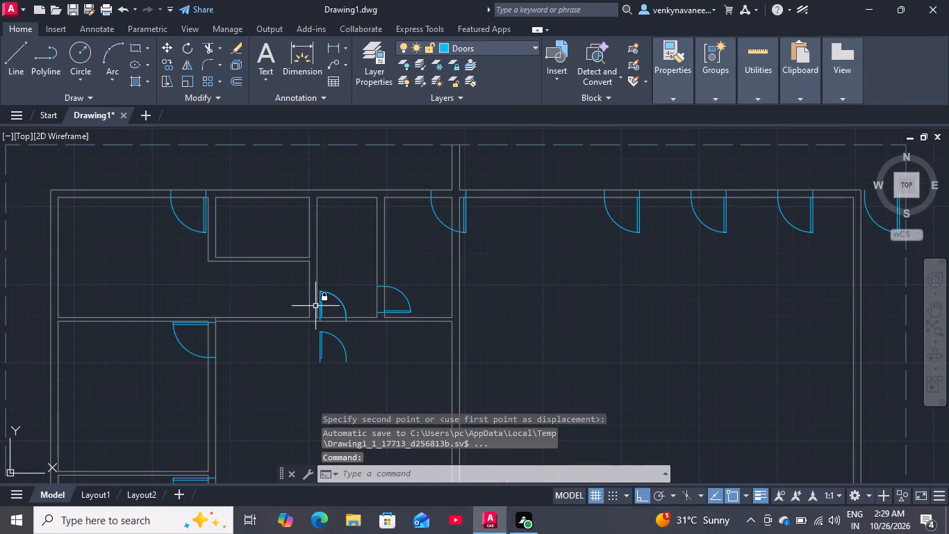
left_click(351, 336)
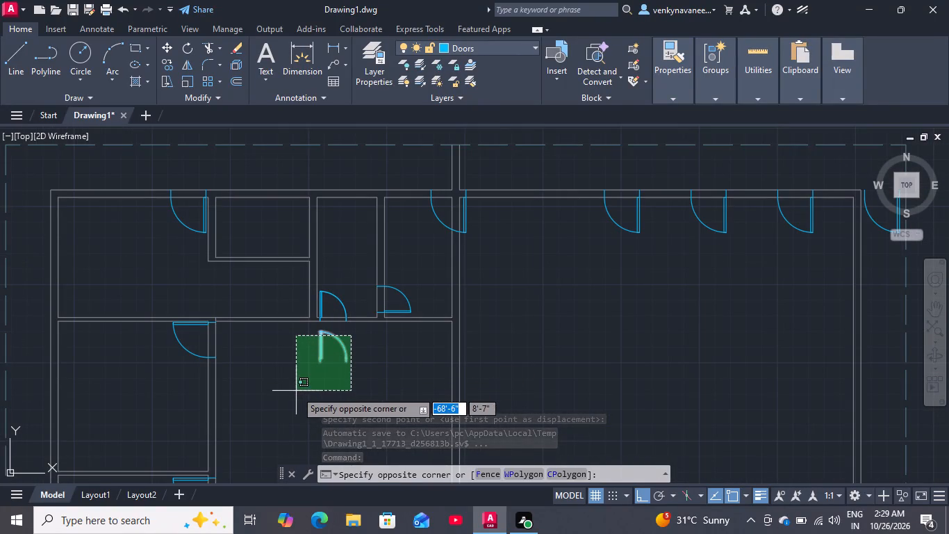
left_click(296, 391)
type("ro")
key("Return")
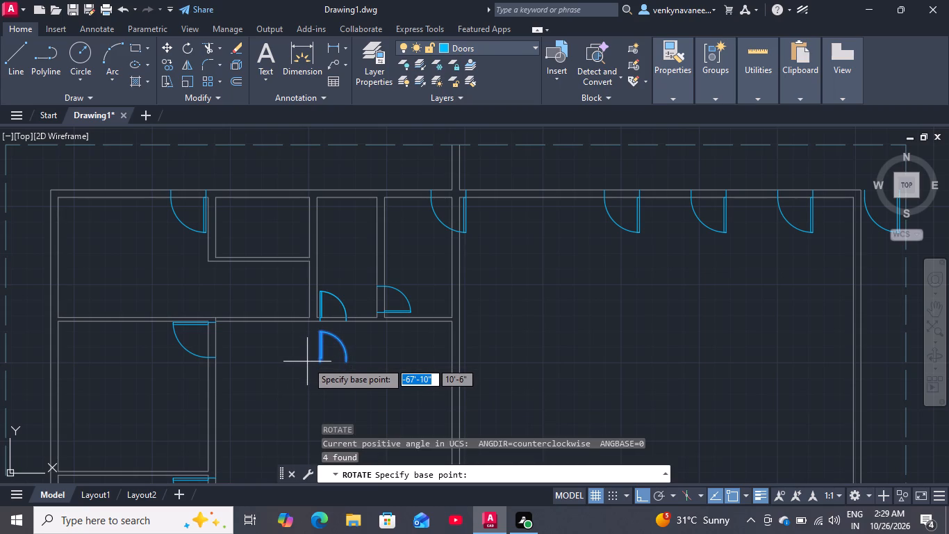
double_click(315, 366)
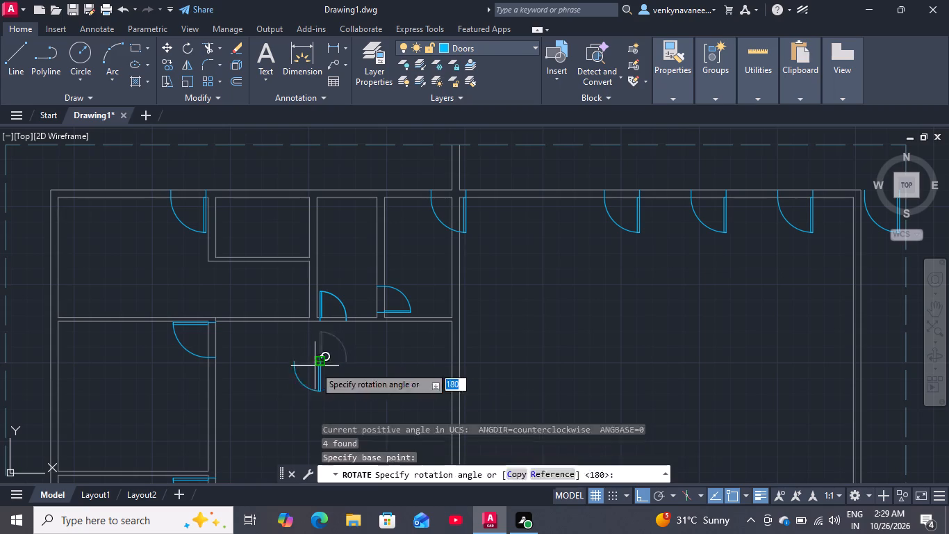
left_click_drag(343, 351, 344, 352)
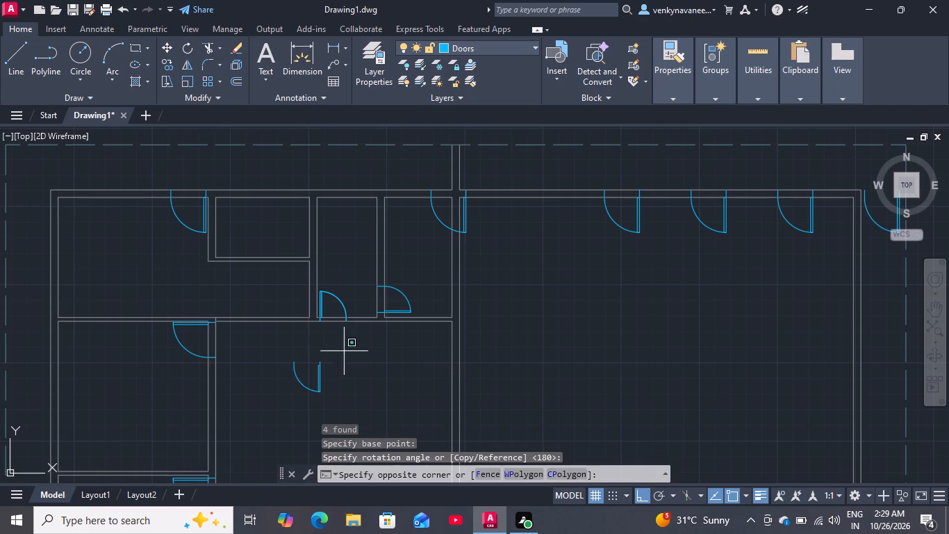
Rotate the same door a further 90° counterclockwise about its hinge-side jamb's outer end, so the leaf points east.
left_click_drag(344, 352, 329, 371)
left_click(271, 403)
key("space")
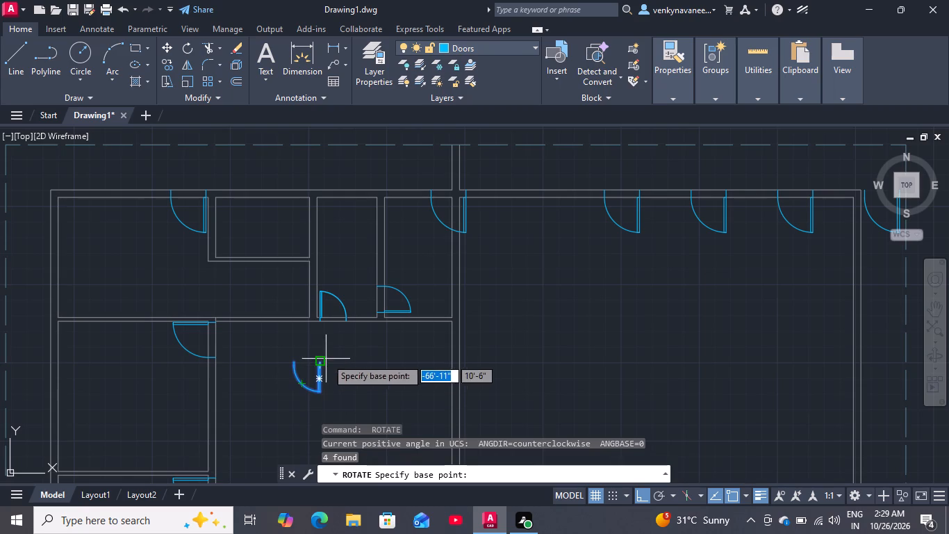
left_click(327, 358)
left_click(308, 346)
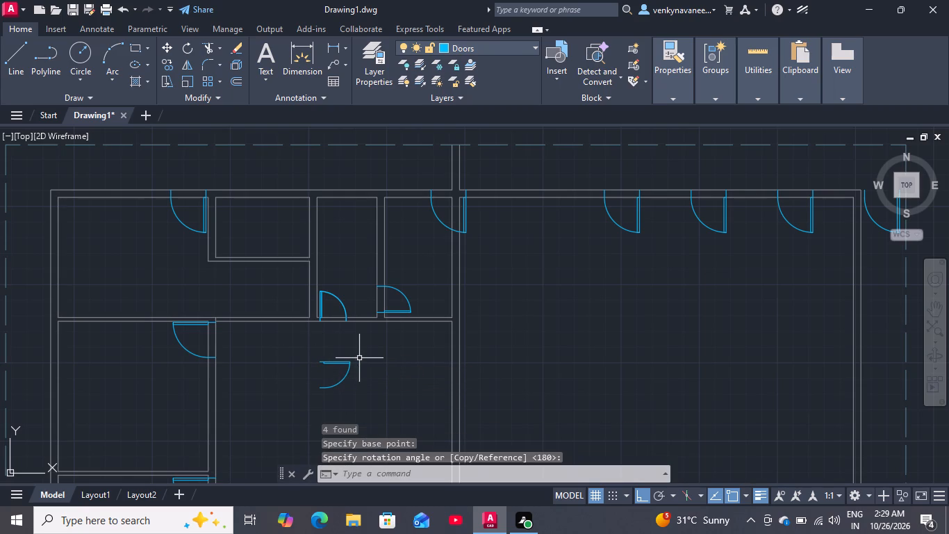
Mirror the door about a vertical line through its hinge-side jamb's outer end, erasing the source objects.
left_click(363, 359)
left_click(295, 394)
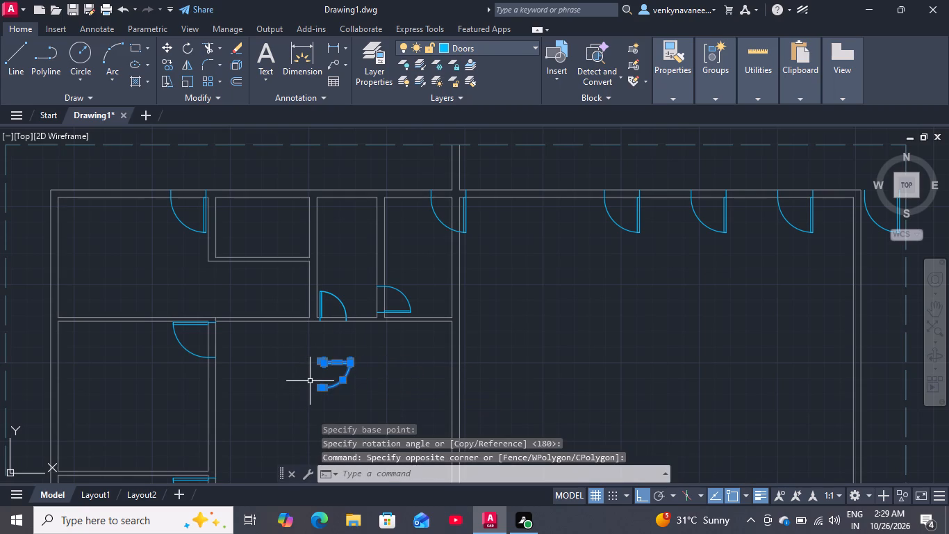
type("mi")
key("Return")
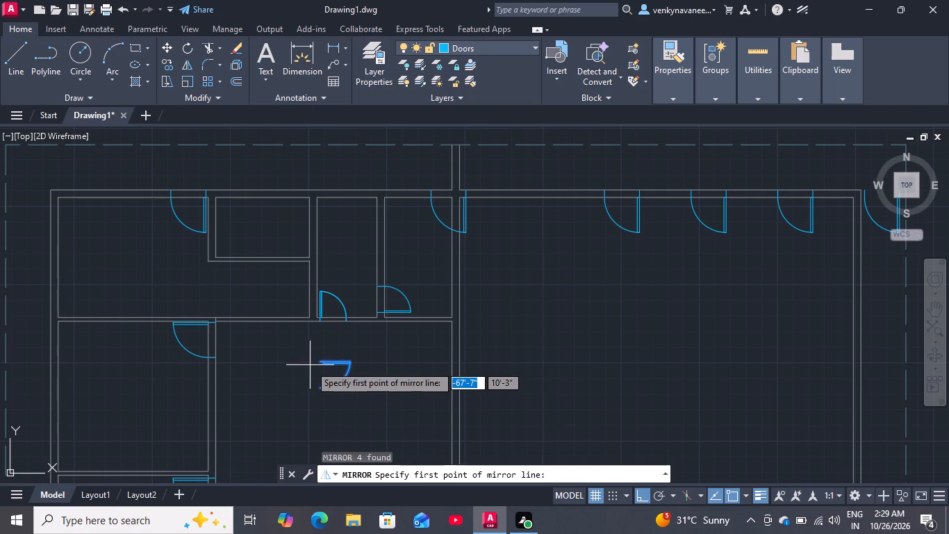
left_click(315, 362)
left_click(321, 403)
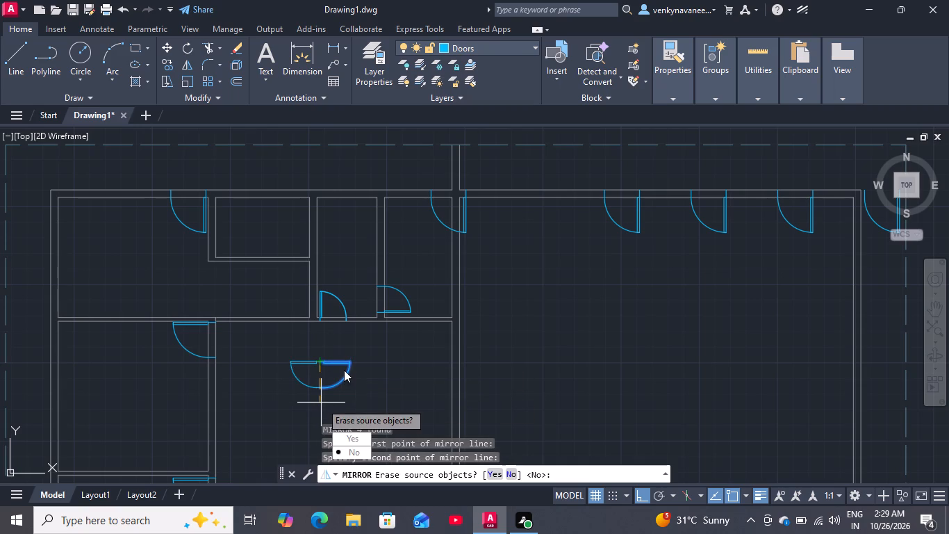
left_click_drag(355, 432, 322, 400)
Move the mirrored door to the partition between the two small rooms north of the stairs, its jamb's outer end on the partition's east line.
left_click_drag(321, 343, 311, 371)
left_click(308, 374)
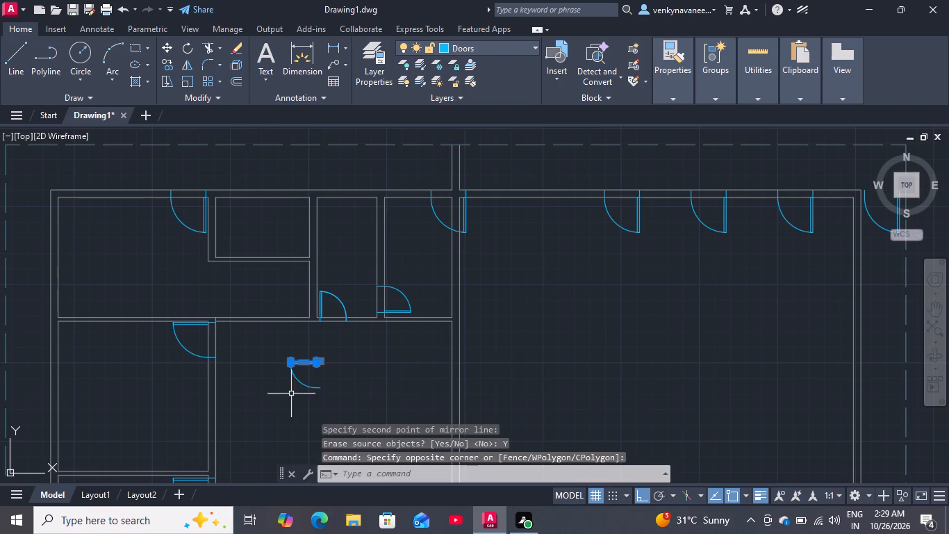
left_click_drag(347, 357, 343, 366)
left_click(271, 407)
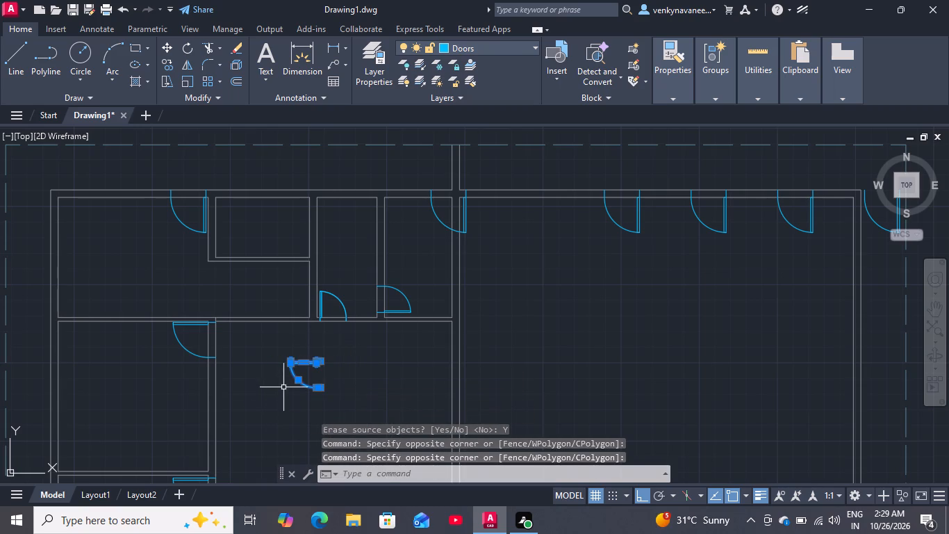
key("m")
key("Return")
scroll(310, 362, "up", 4)
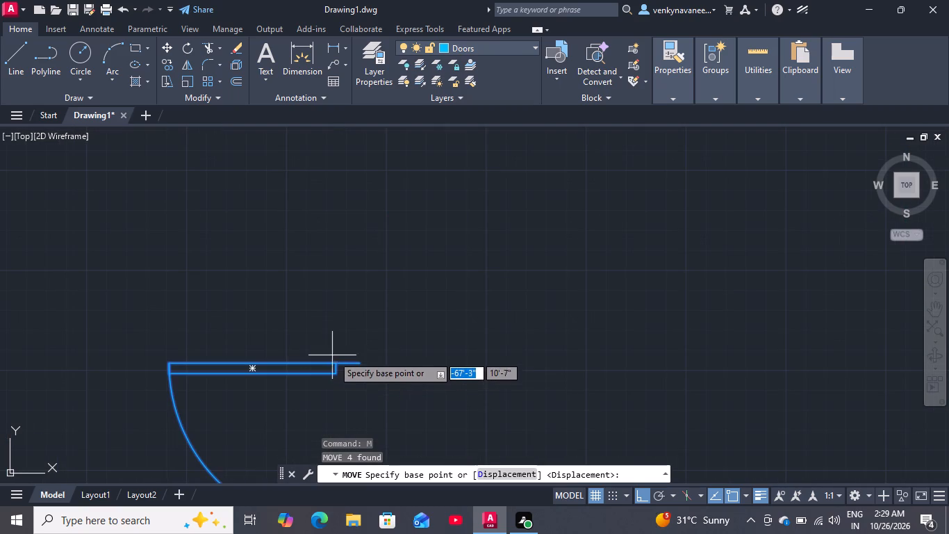
left_click(358, 367)
scroll(345, 325, "down", 5)
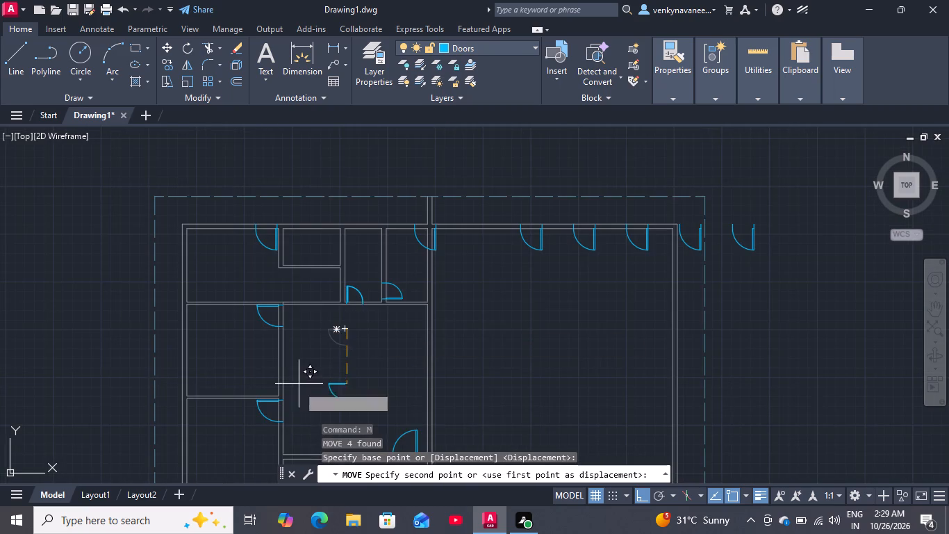
scroll(308, 364, "down", 3)
scroll(286, 412, "up", 4)
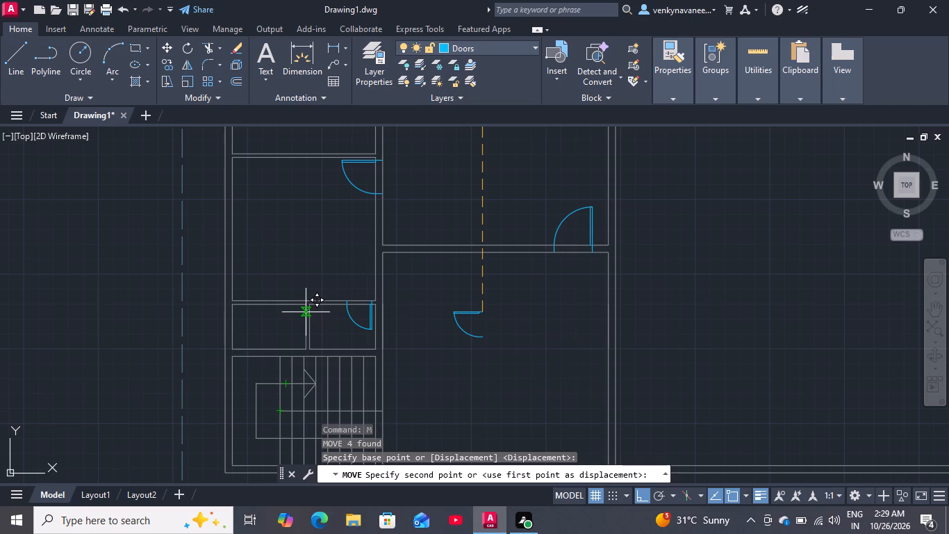
scroll(306, 312, "up", 2)
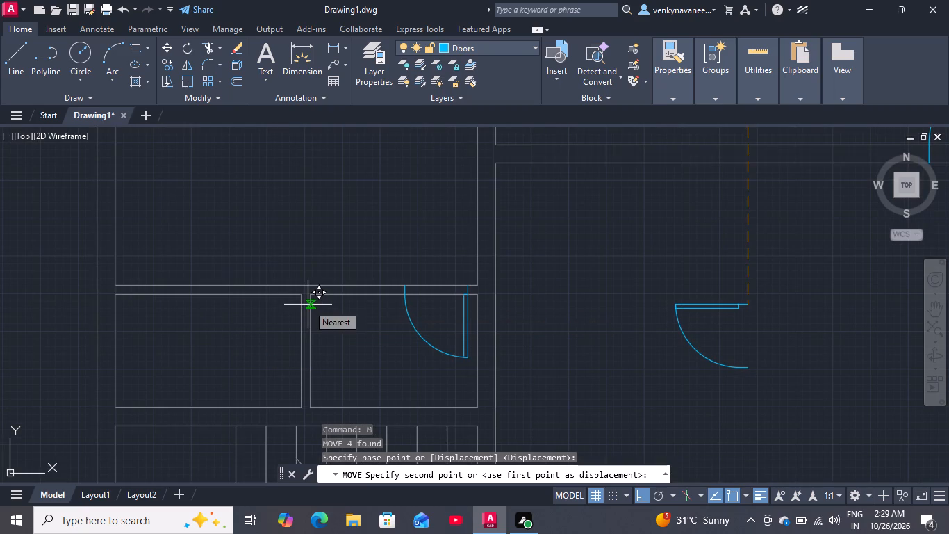
left_click(308, 304)
Erase the six spare door copies along the north wall line, from the central dividing wall to beyond the east wall.
scroll(350, 276, "down", 3)
scroll(463, 247, "down", 2)
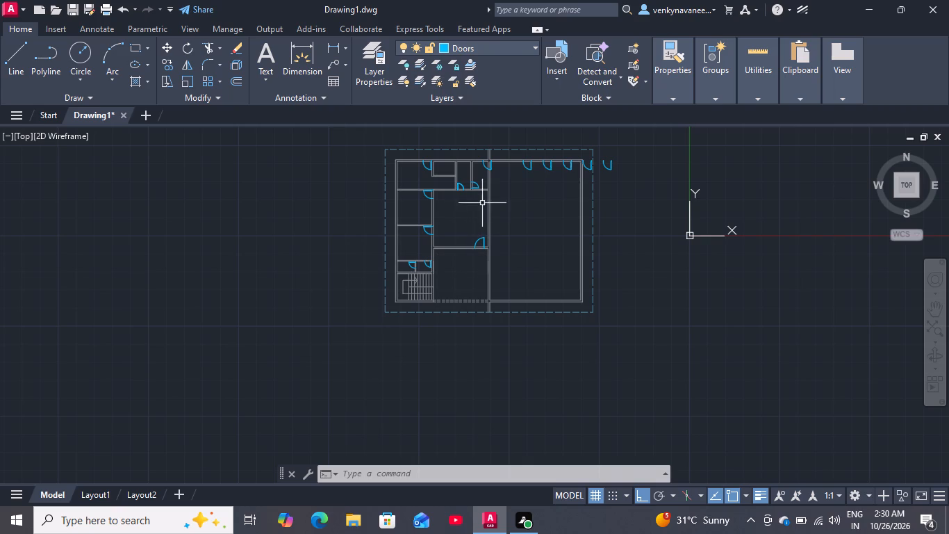
scroll(482, 159, "up", 3)
left_click(492, 181)
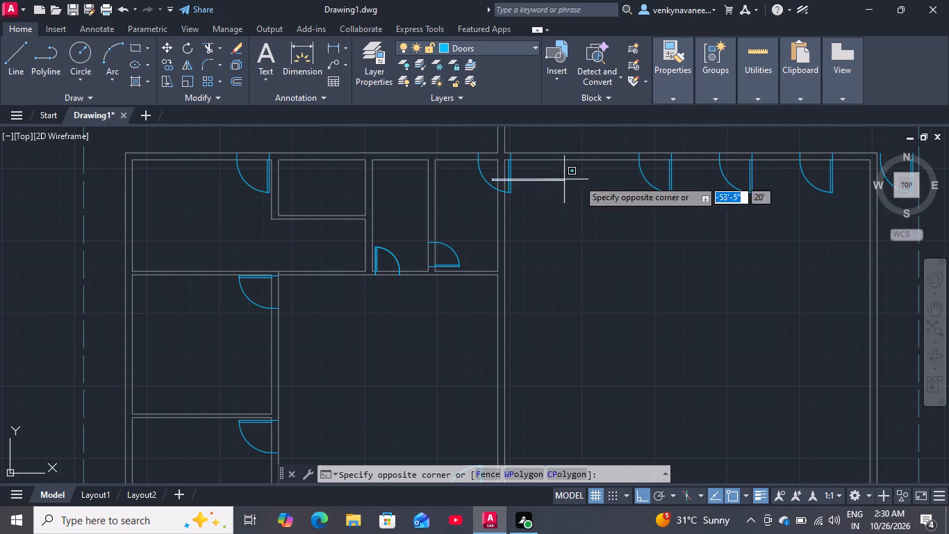
left_click(461, 190)
scroll(581, 211, "down", 1)
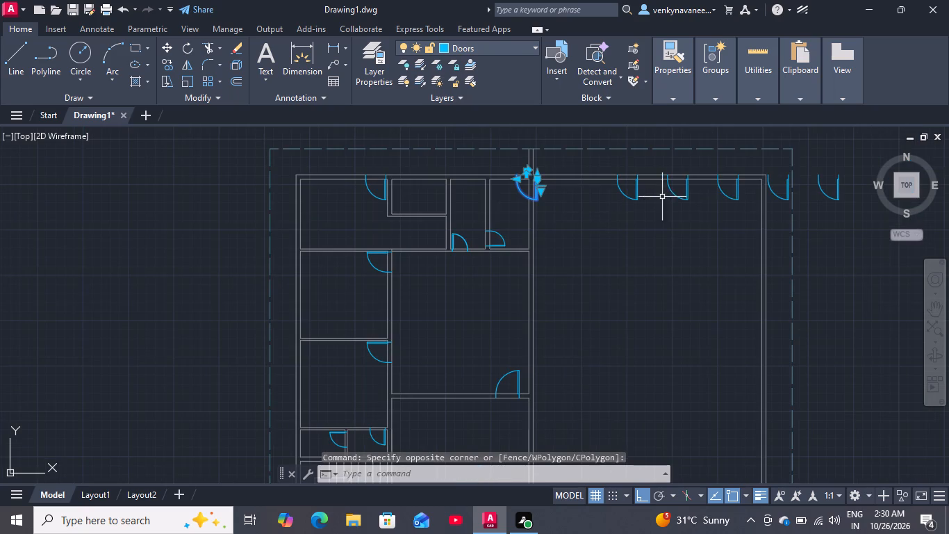
left_click(776, 197)
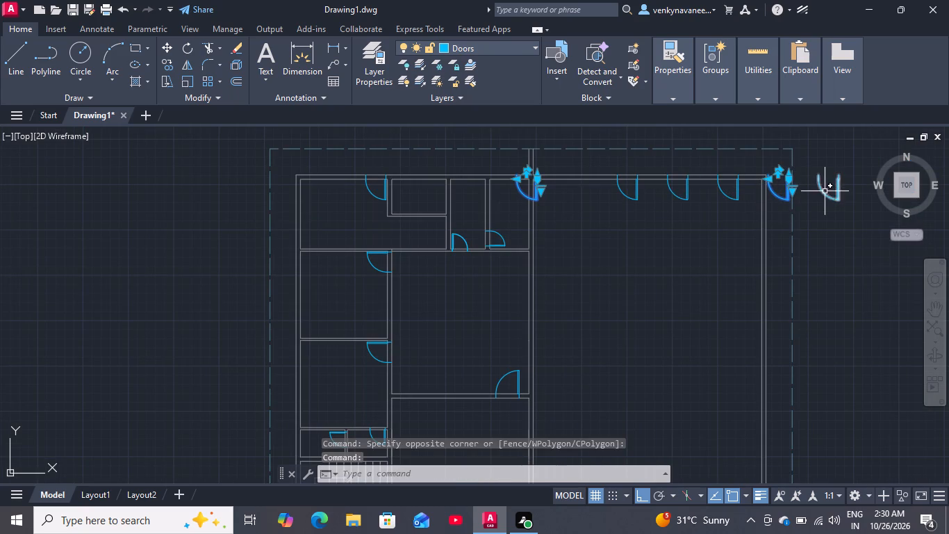
left_click(825, 191)
left_click(730, 199)
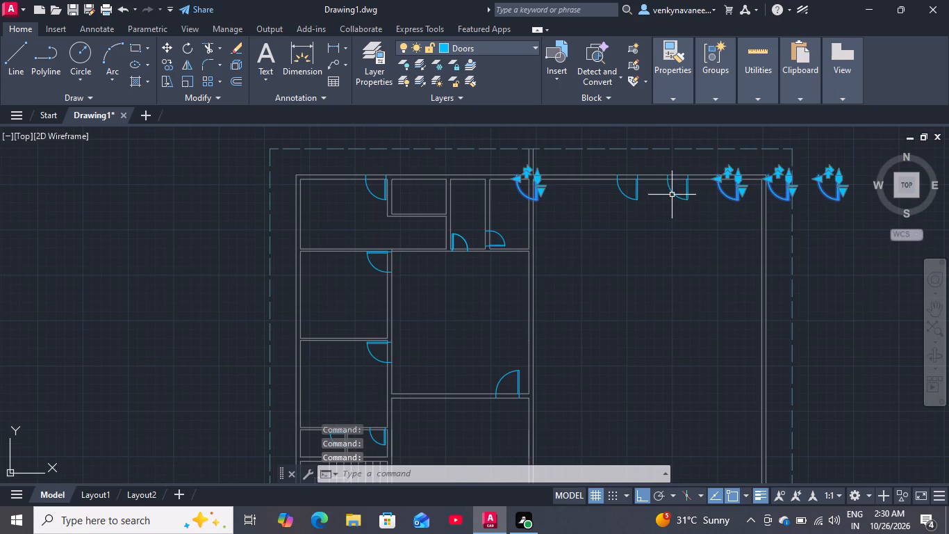
left_click(672, 195)
left_click(634, 199)
key("Delete")
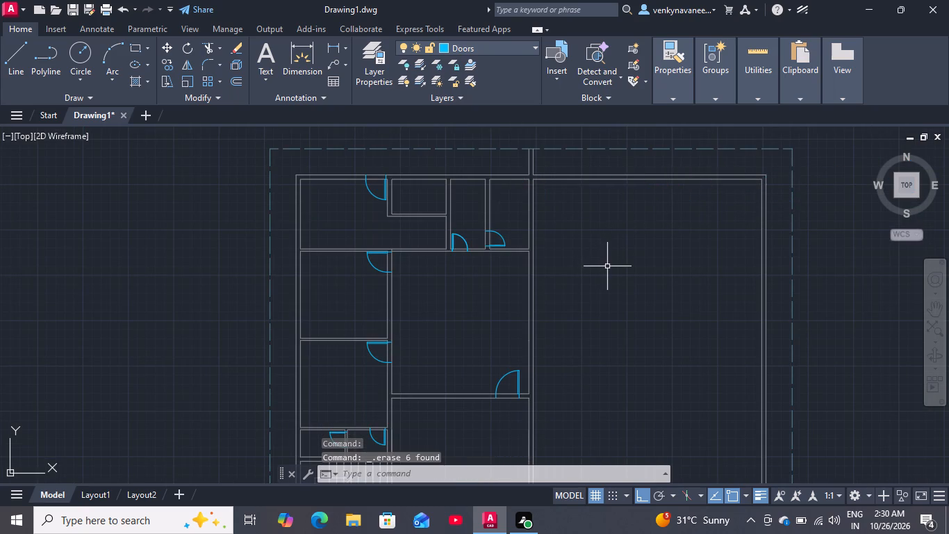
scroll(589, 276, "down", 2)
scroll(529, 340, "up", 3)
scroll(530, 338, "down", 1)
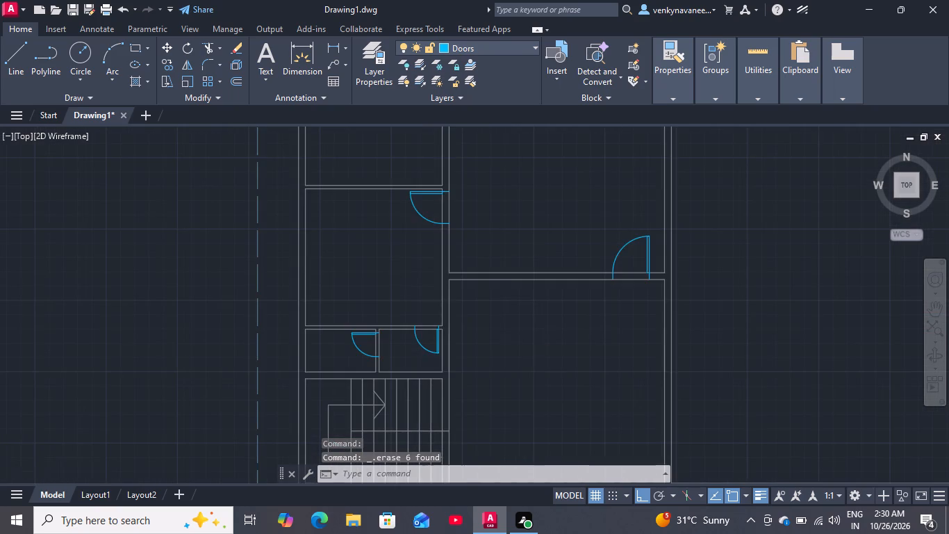
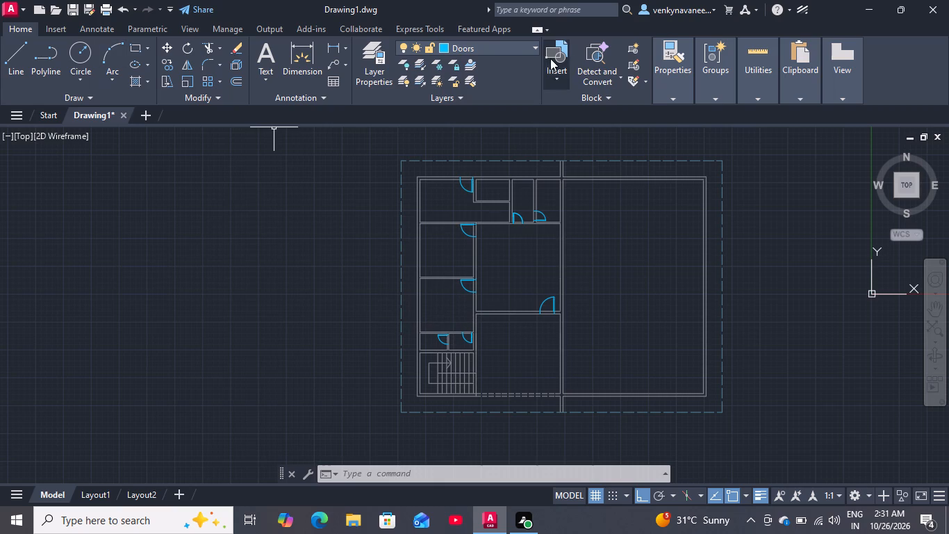
Lock the Doors layer.
left_click(484, 46)
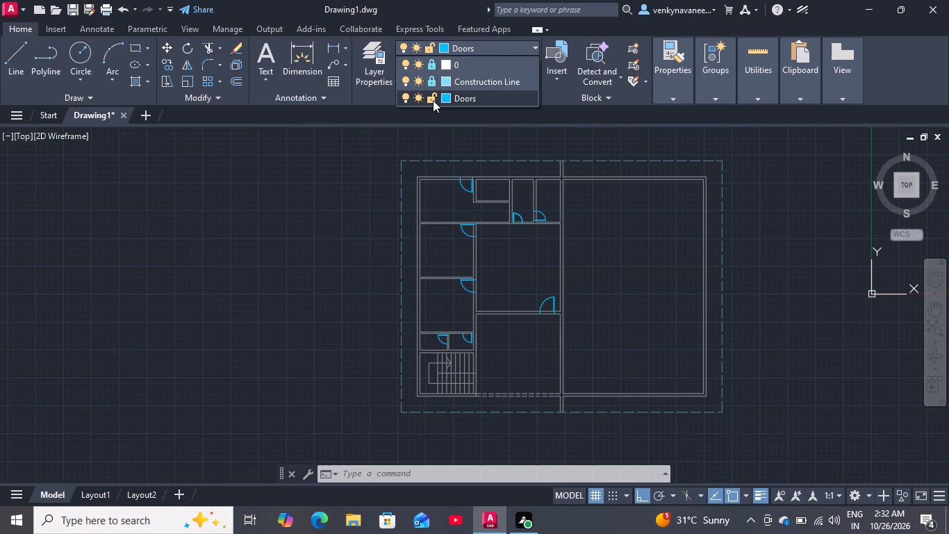
left_click(433, 100)
left_click(258, 166)
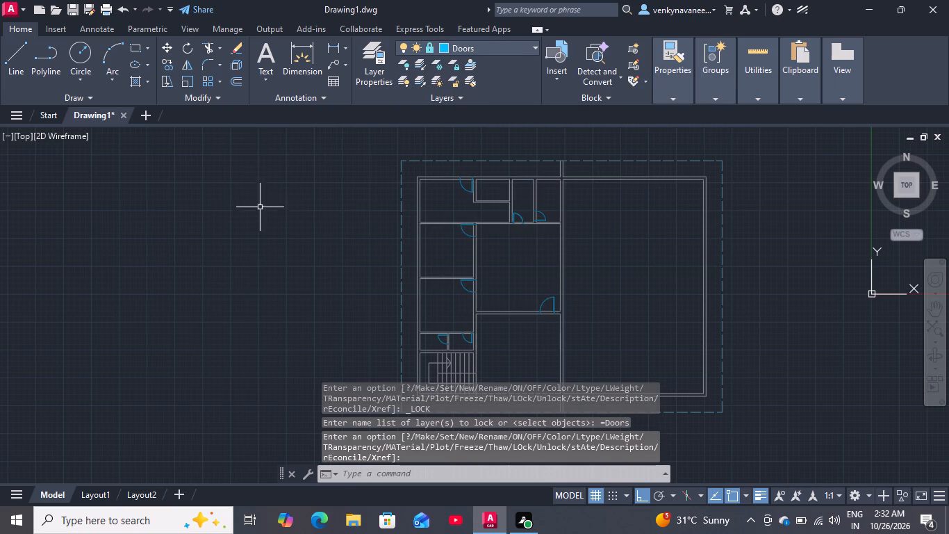
Create an unlocked layer named windows and make it the current layer.
type("la")
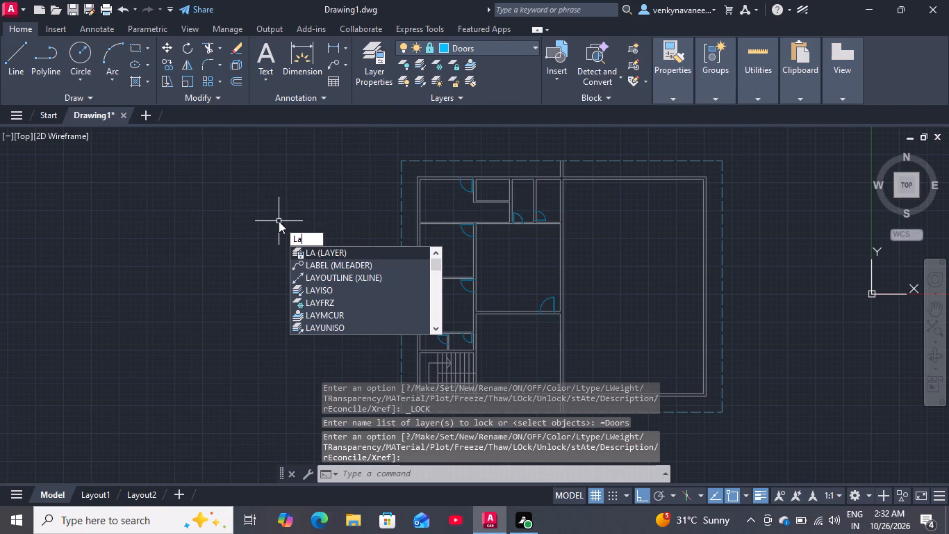
key("Return")
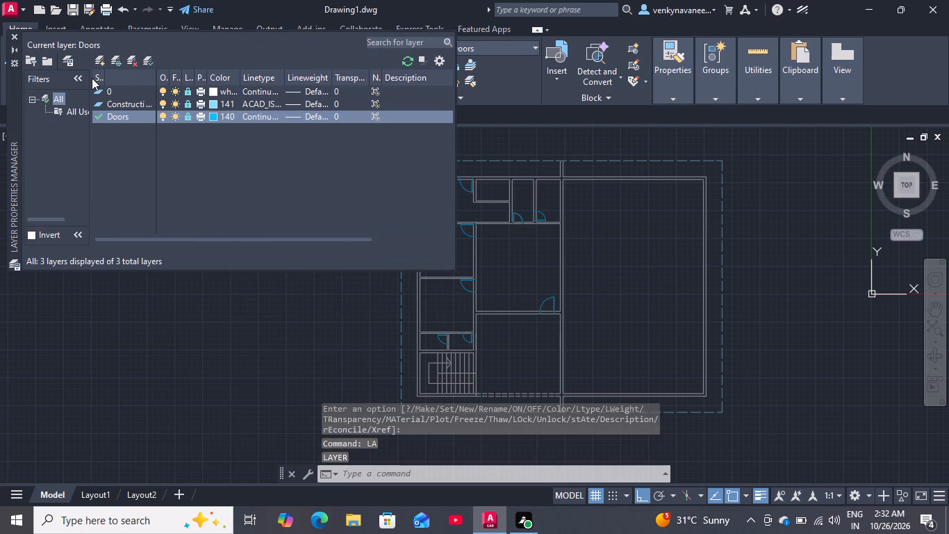
left_click(101, 61)
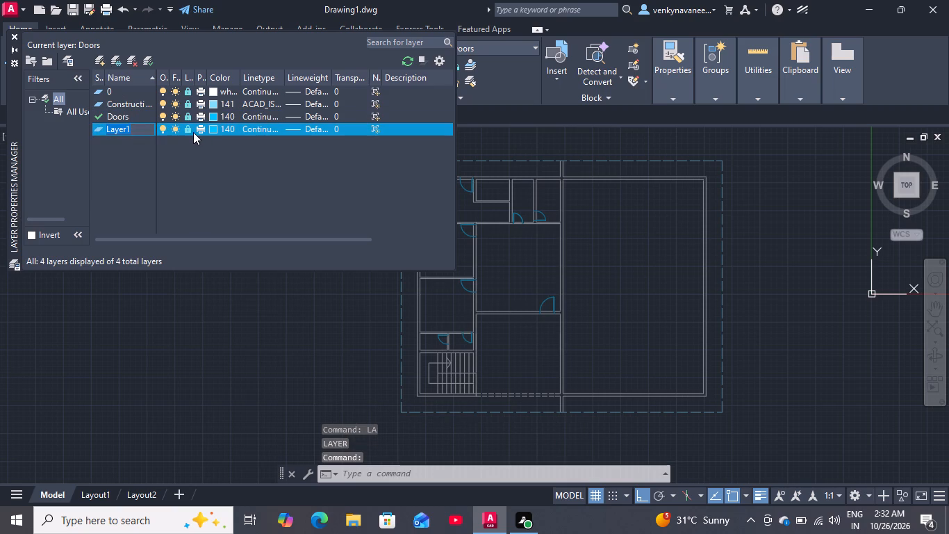
left_click(189, 130)
double_click(142, 128)
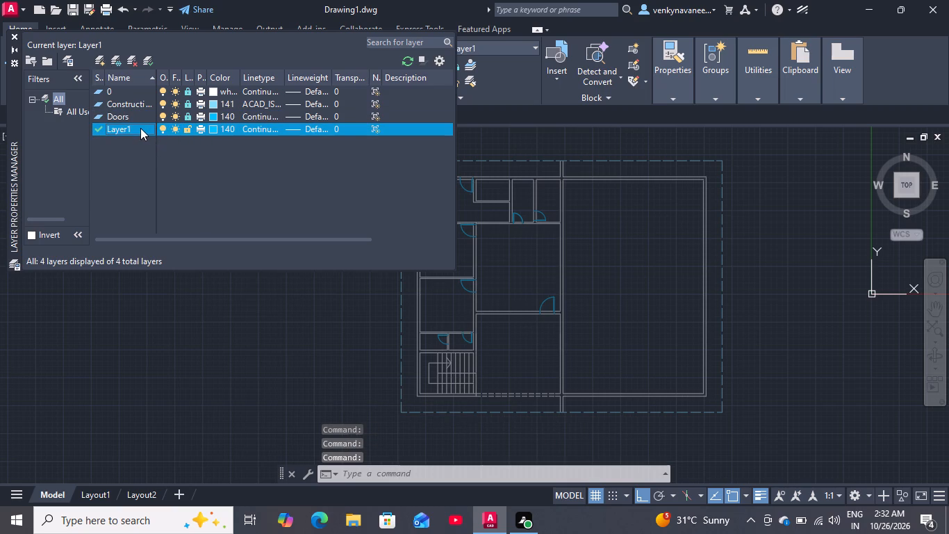
double_click(141, 131)
triple_click(142, 131)
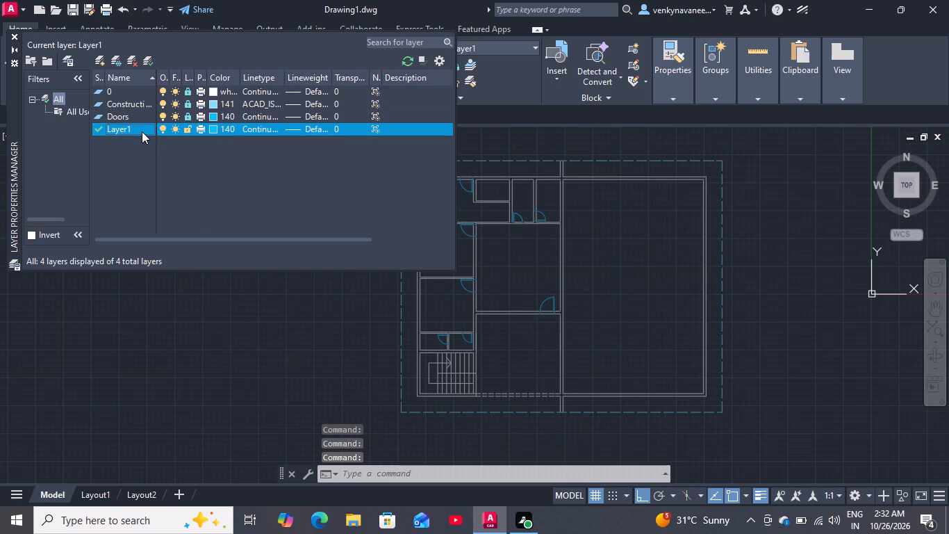
left_click(132, 131)
double_click(132, 131)
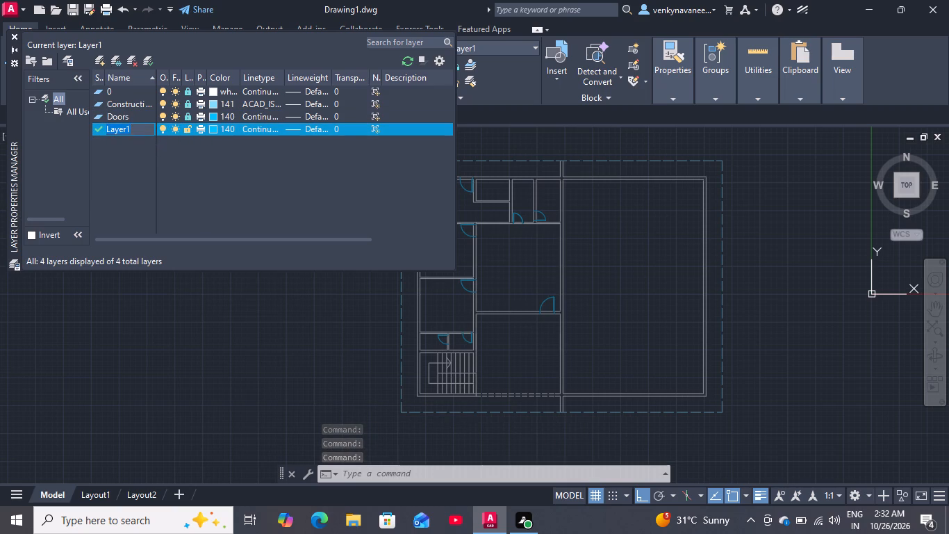
key("BackSpace")
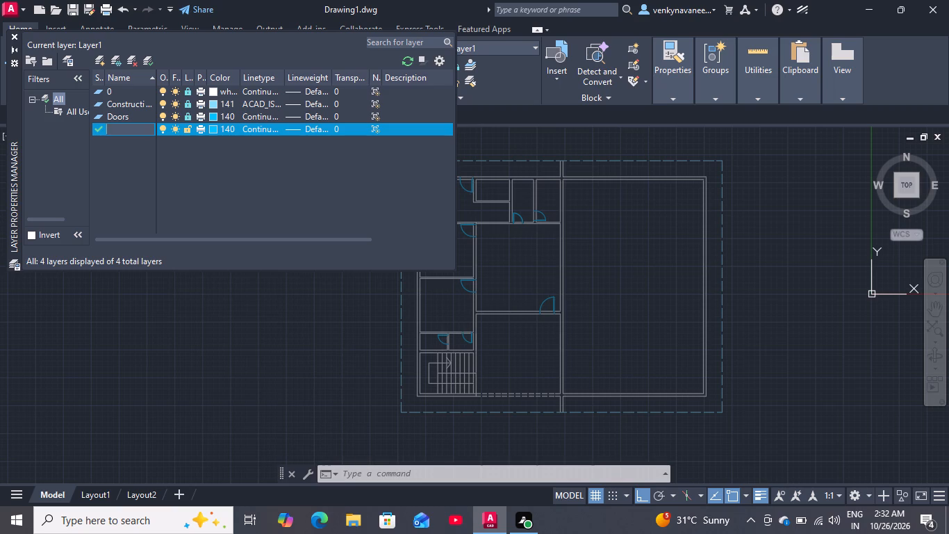
key("w")
type("indows")
Set the windows layer's colour to index 160.
left_click(215, 130)
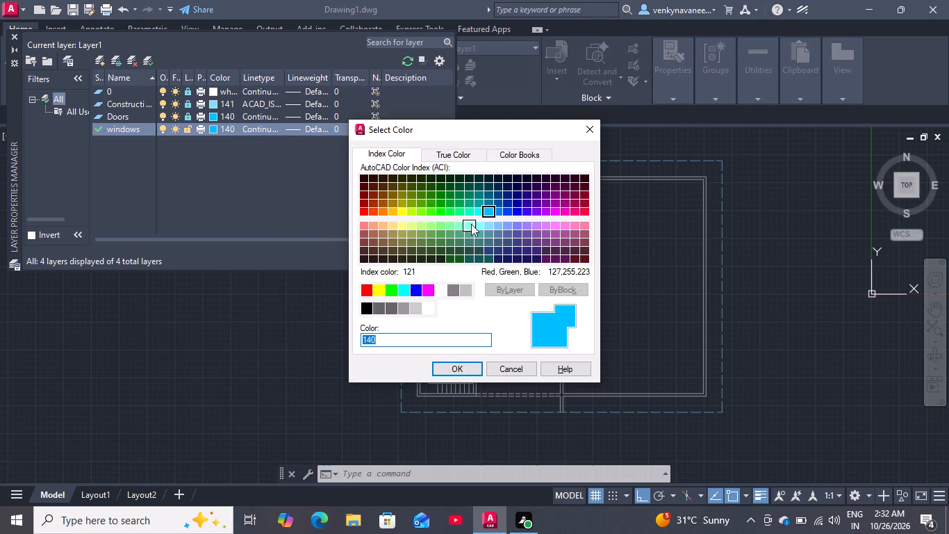
left_click(511, 211)
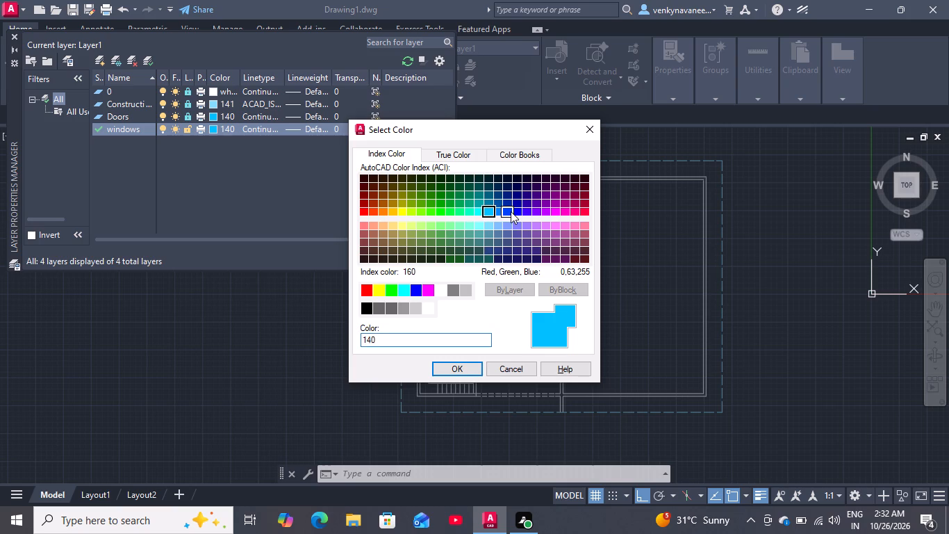
left_click(462, 368)
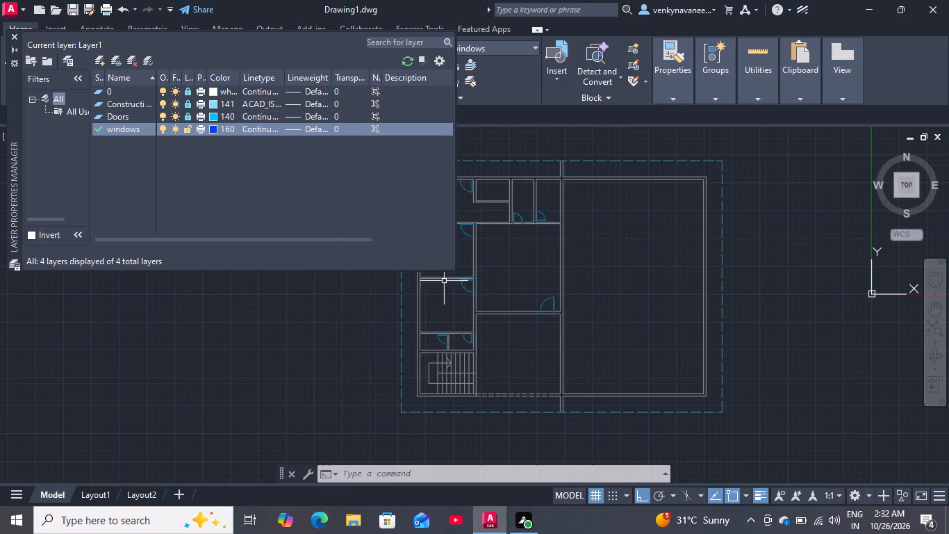
left_click(13, 33)
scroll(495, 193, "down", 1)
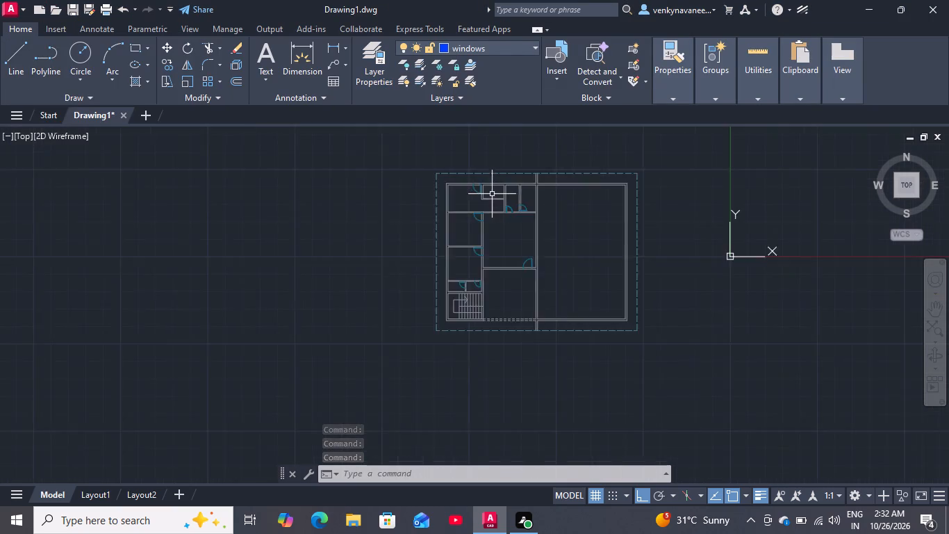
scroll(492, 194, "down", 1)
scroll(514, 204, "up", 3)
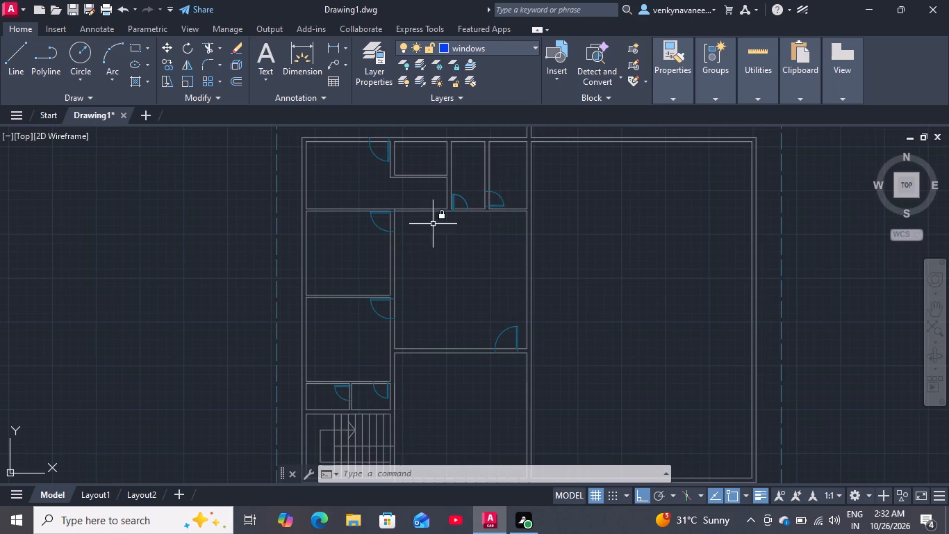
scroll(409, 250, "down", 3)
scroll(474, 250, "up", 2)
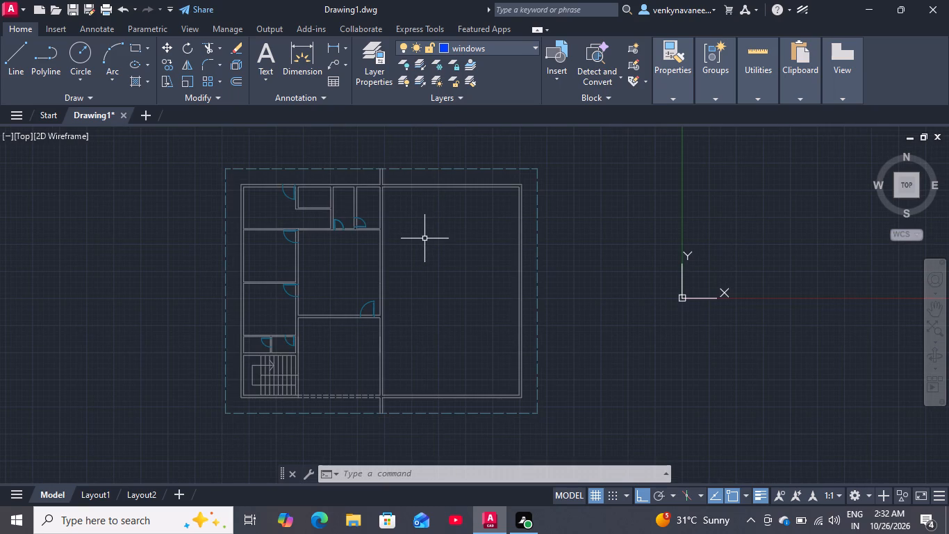
Browse the imperial and metric samples in the Architectural and Civil tool palettes for a suitable window block.
key("ctrl+3")
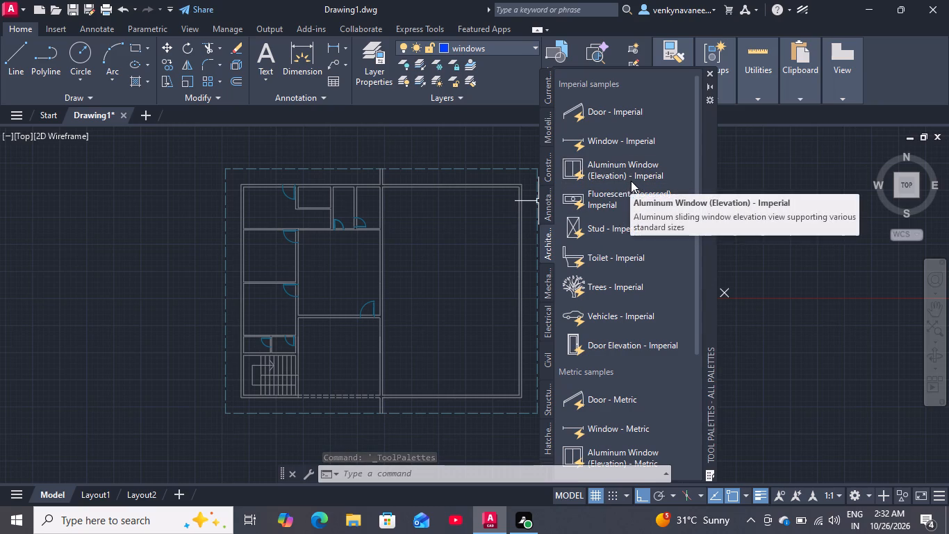
scroll(613, 238, "down", 4)
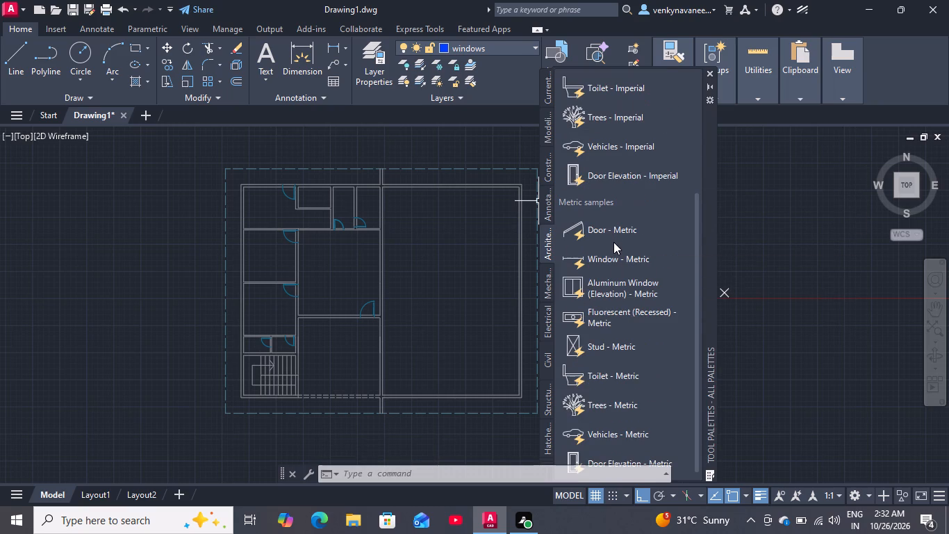
scroll(613, 242, "down", 7)
left_click_drag(629, 70, 659, 75)
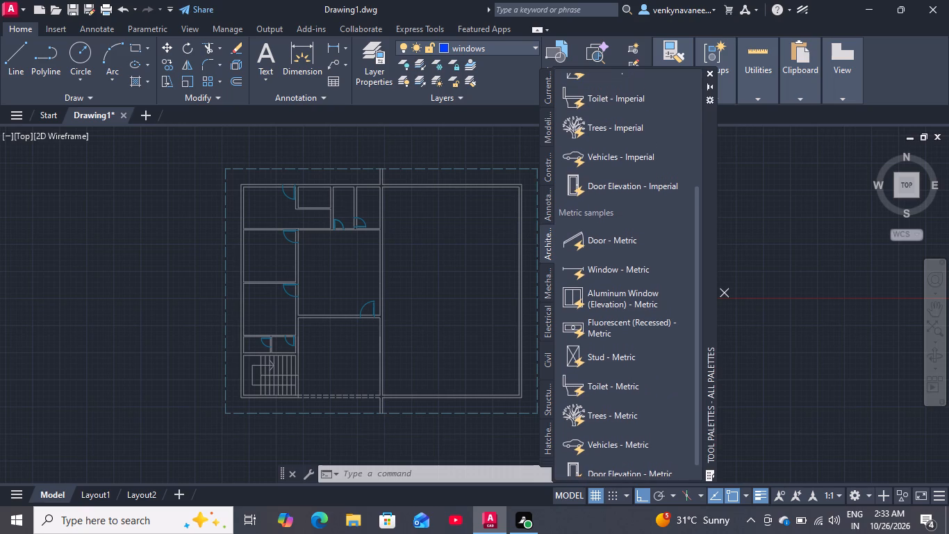
left_click_drag(659, 75, 659, 82)
left_click_drag(704, 156, 706, 156)
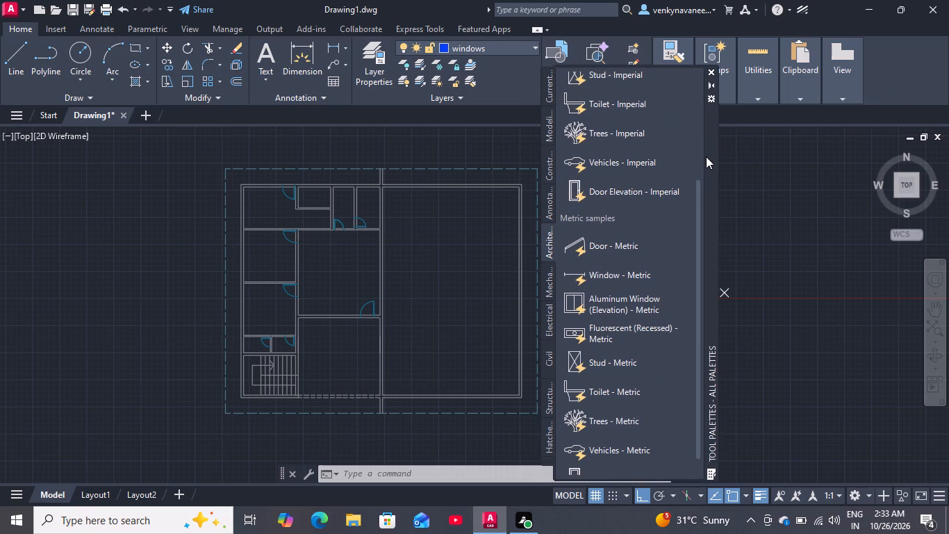
left_click_drag(706, 156, 713, 127)
scroll(643, 199, "down", 4)
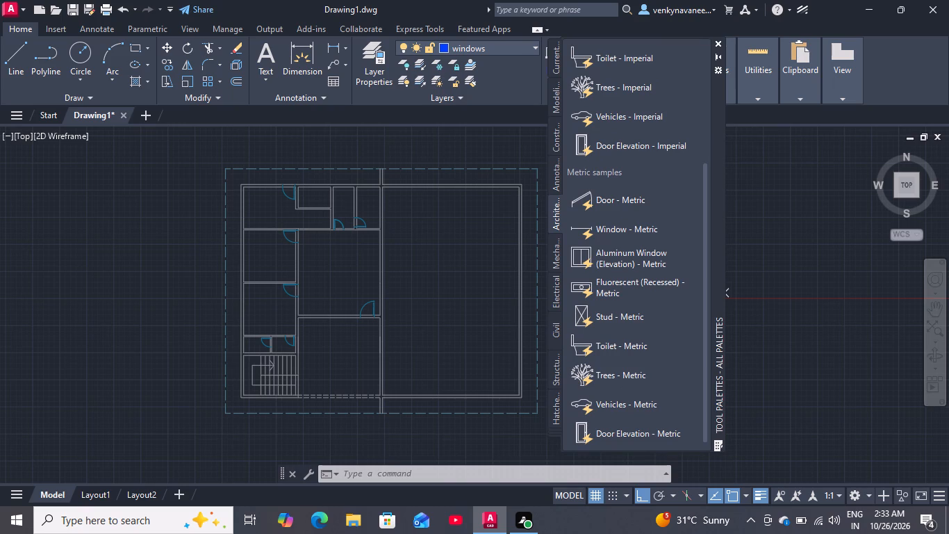
scroll(644, 214, "up", 4)
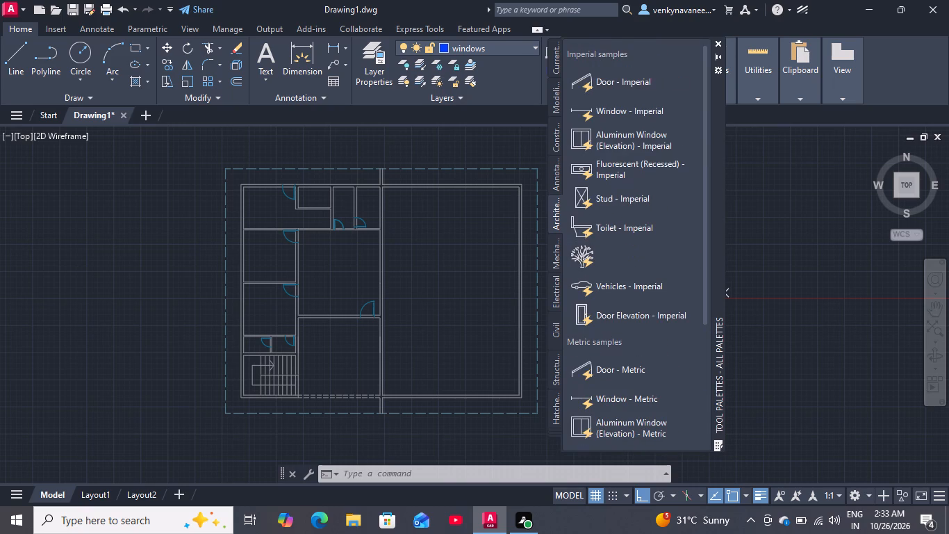
left_click(554, 331)
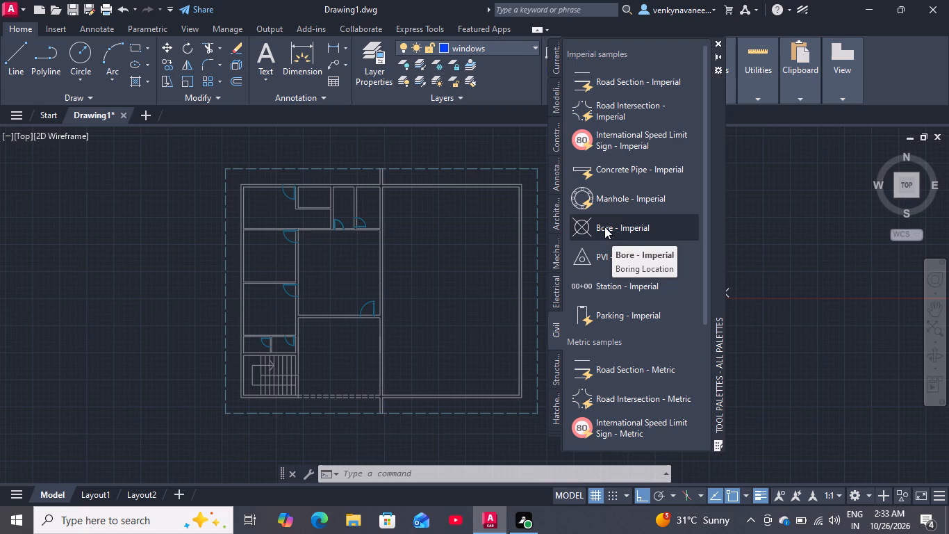
scroll(643, 235, "down", 3)
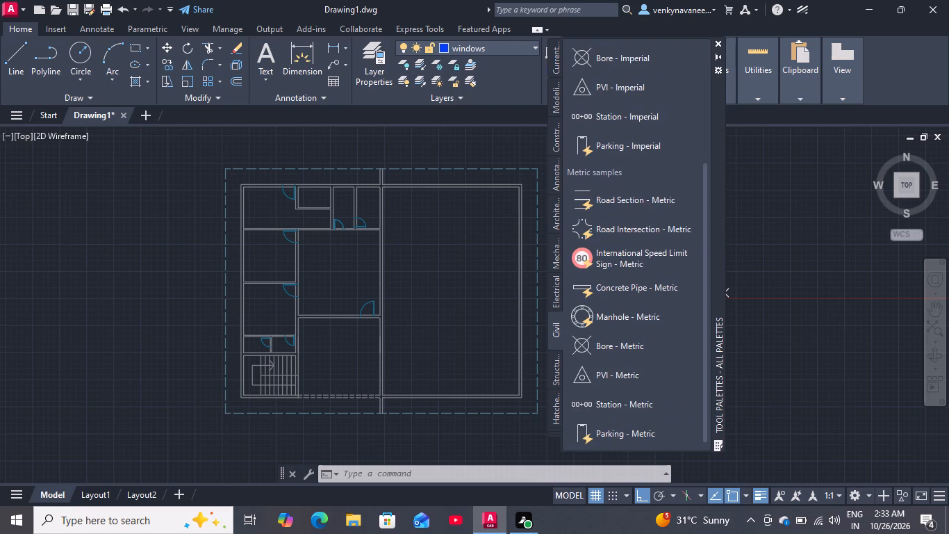
scroll(643, 236, "down", 3)
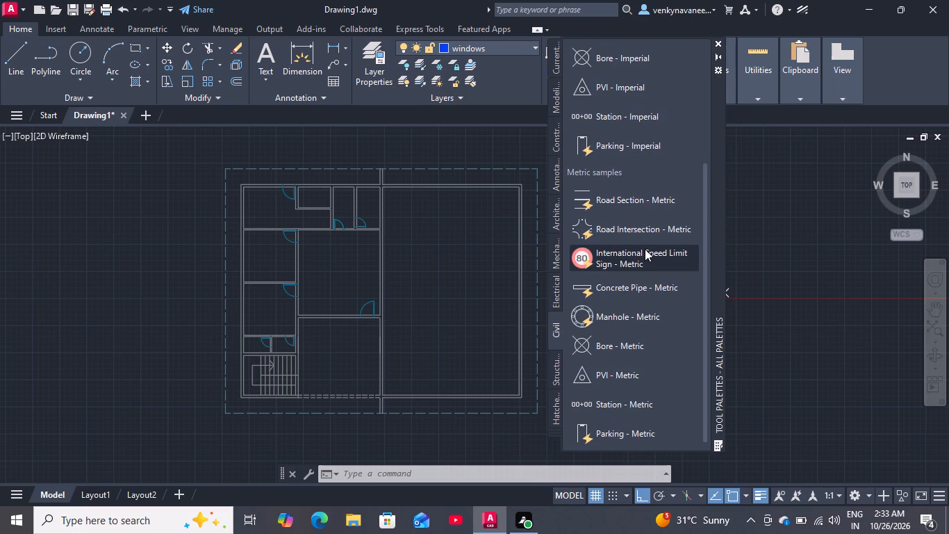
scroll(645, 249, "up", 6)
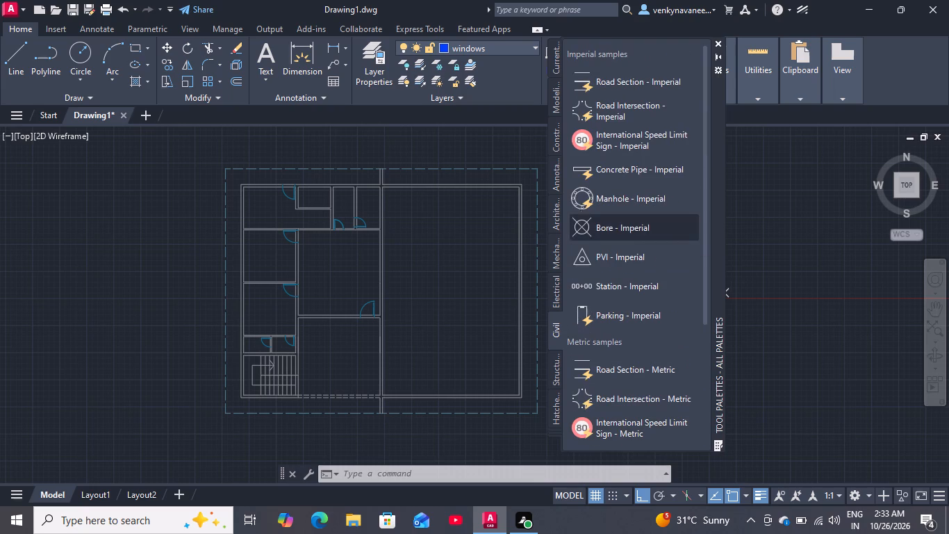
Insert the architectural Window - Imperial block in the open space of the large east room.
left_click(557, 215)
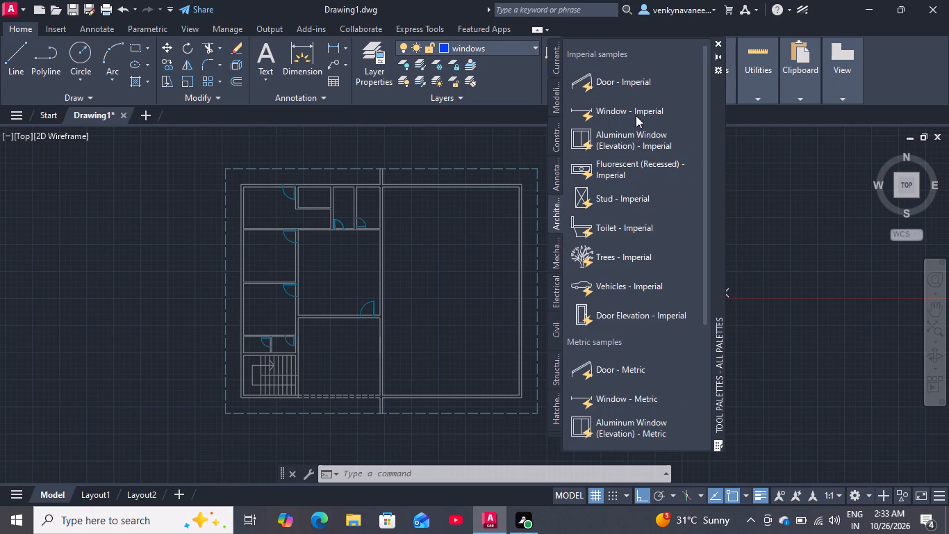
left_click_drag(636, 114, 459, 281)
left_click(546, 287)
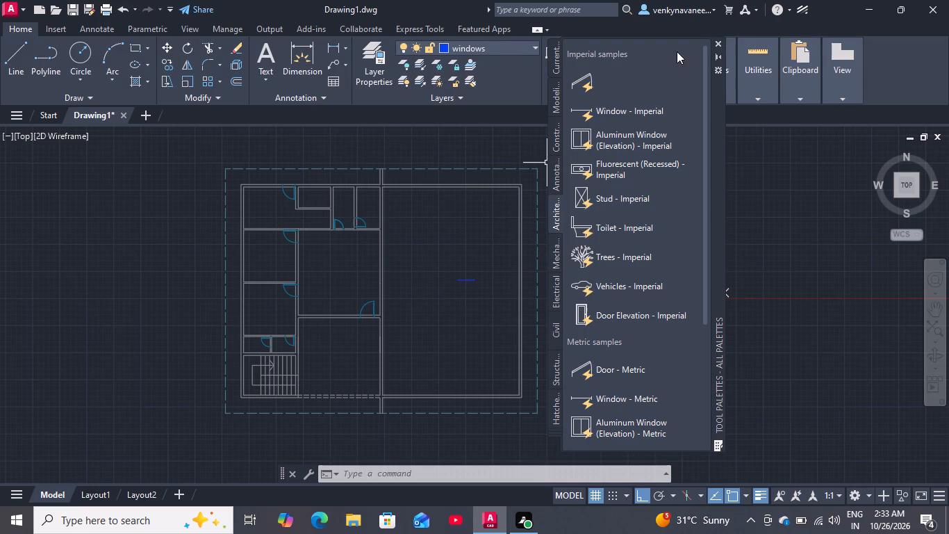
left_click(718, 42)
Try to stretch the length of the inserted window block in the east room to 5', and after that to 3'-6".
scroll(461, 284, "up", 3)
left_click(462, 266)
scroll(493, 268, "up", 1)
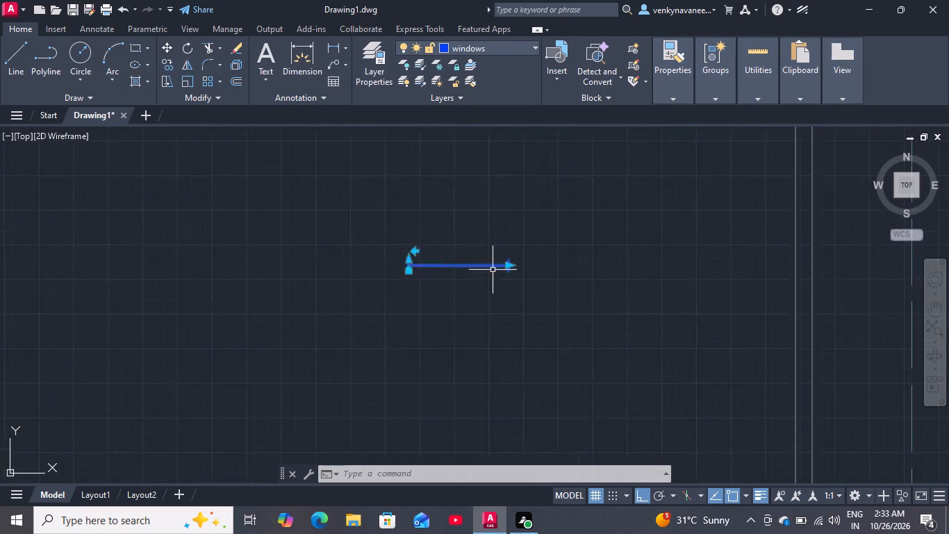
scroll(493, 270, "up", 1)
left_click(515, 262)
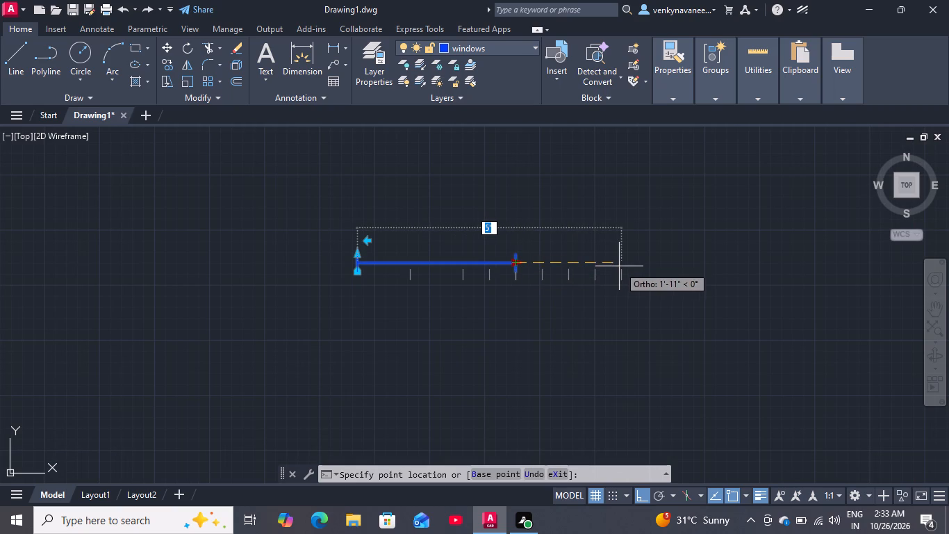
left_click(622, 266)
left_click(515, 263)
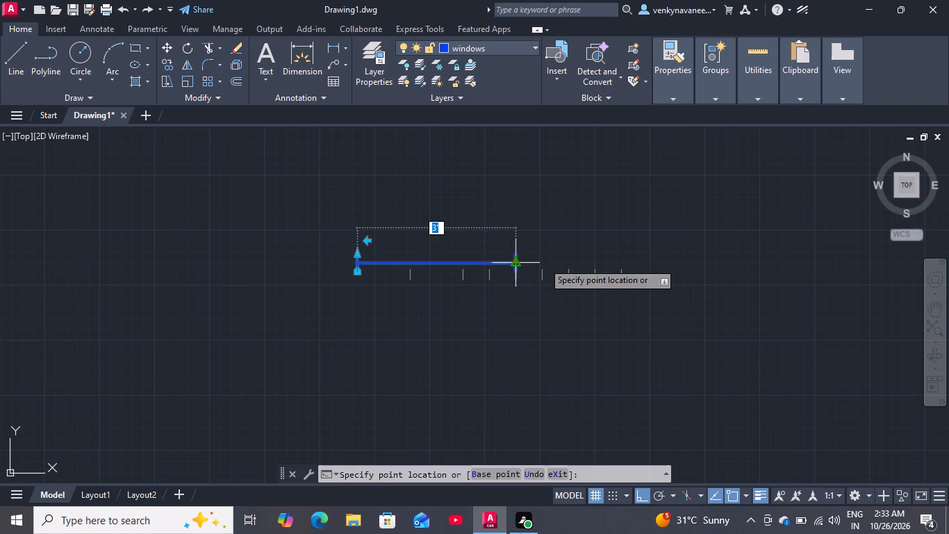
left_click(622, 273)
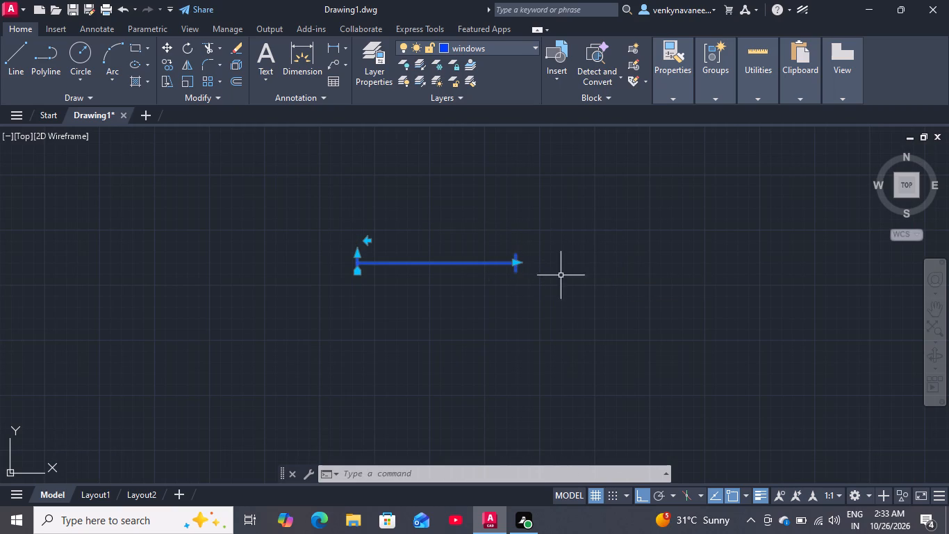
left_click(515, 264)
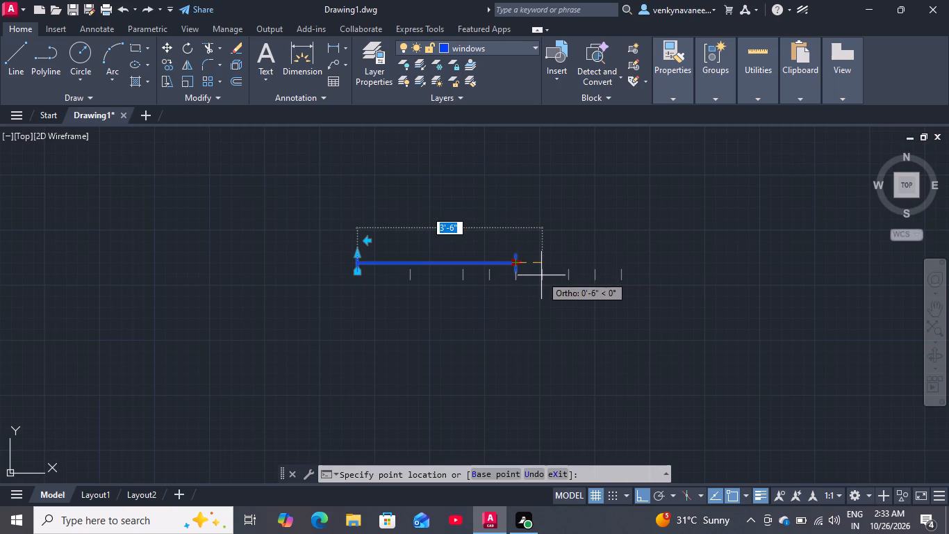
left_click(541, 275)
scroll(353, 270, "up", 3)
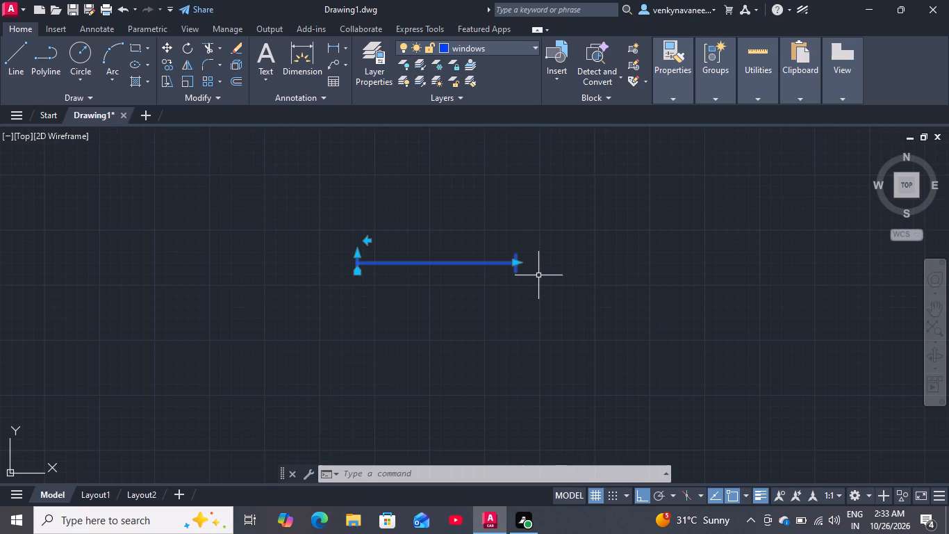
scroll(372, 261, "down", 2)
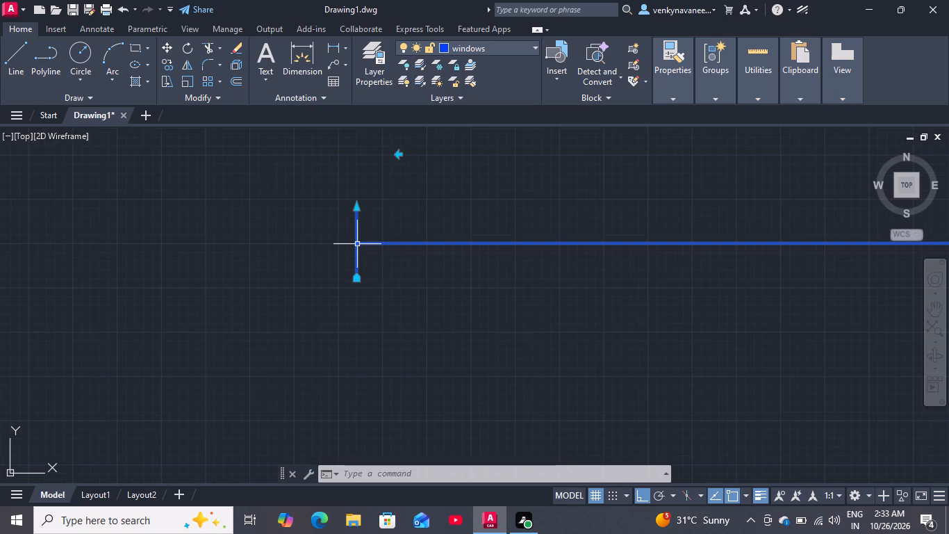
Measure the window block's length and thickness with the quick geometry measurement.
type("mea")
key("Return")
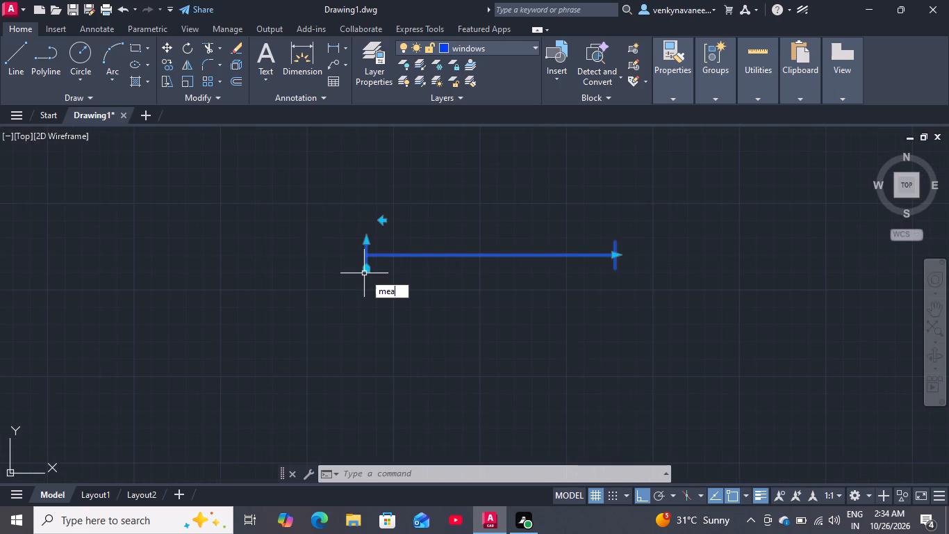
left_click(416, 266)
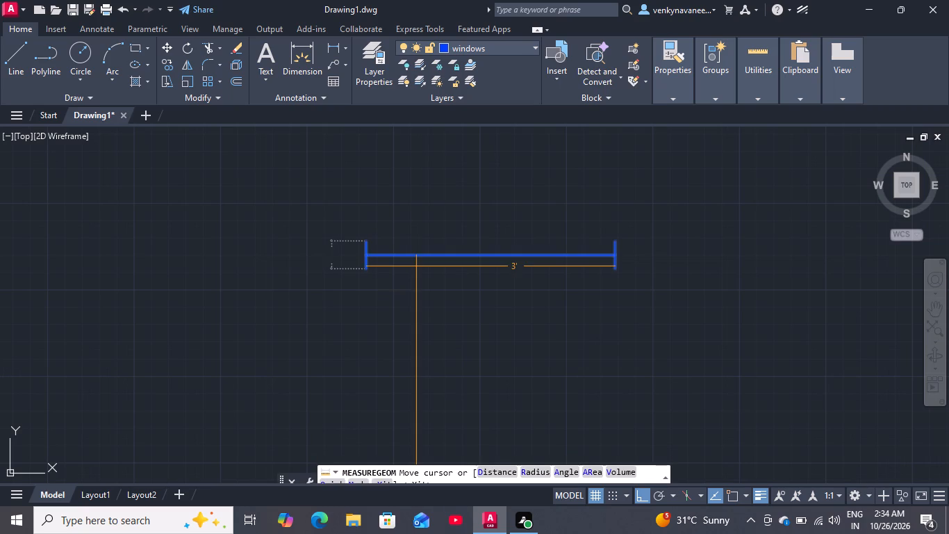
key("Escape")
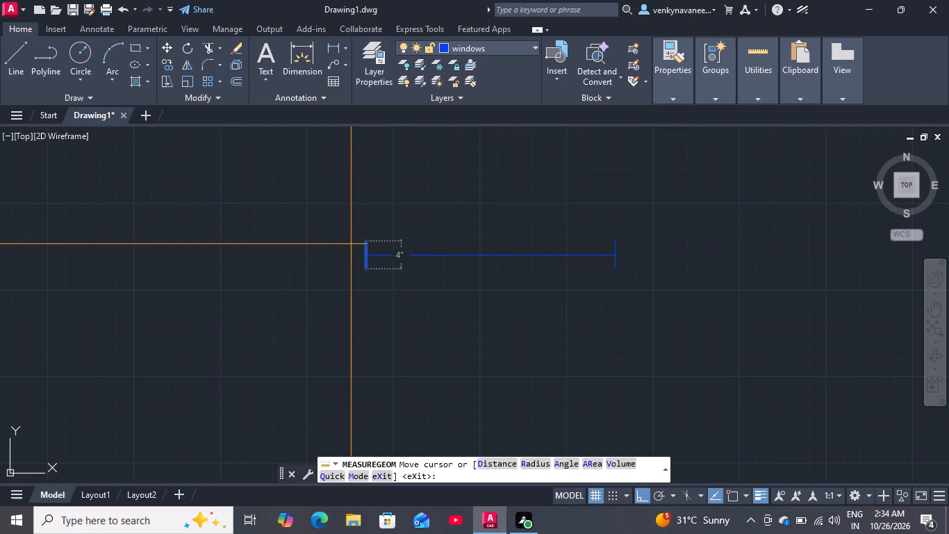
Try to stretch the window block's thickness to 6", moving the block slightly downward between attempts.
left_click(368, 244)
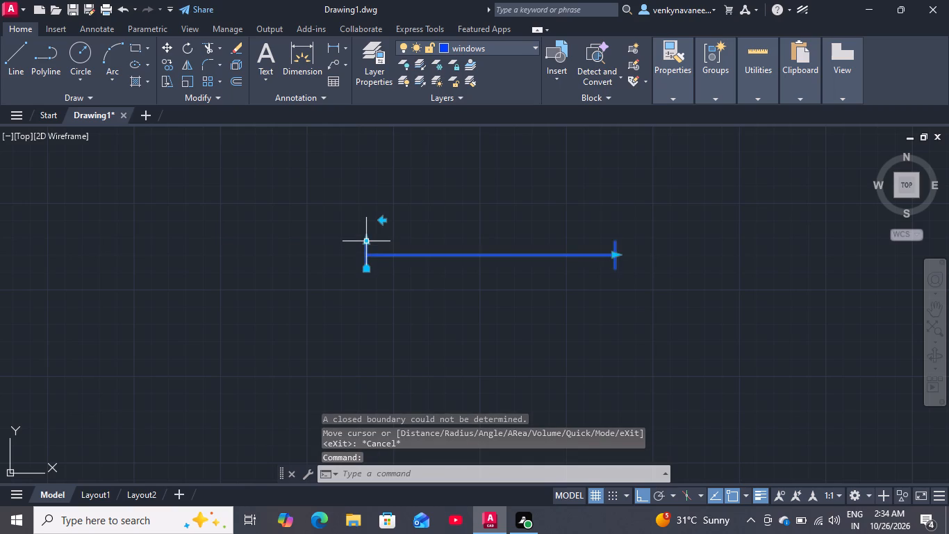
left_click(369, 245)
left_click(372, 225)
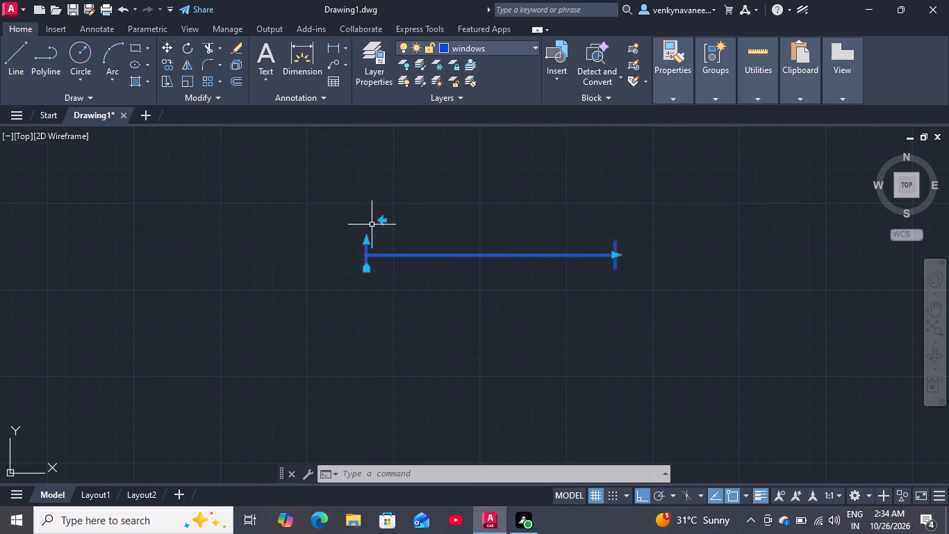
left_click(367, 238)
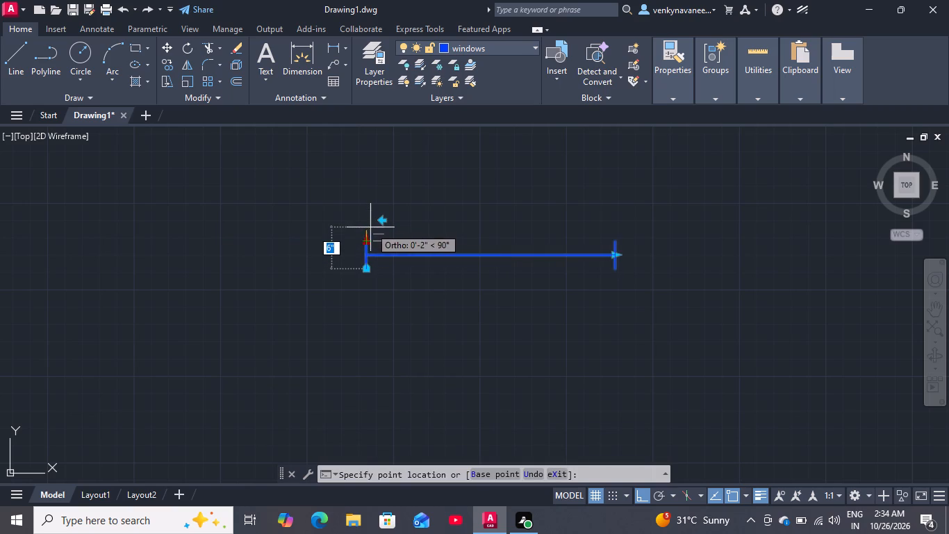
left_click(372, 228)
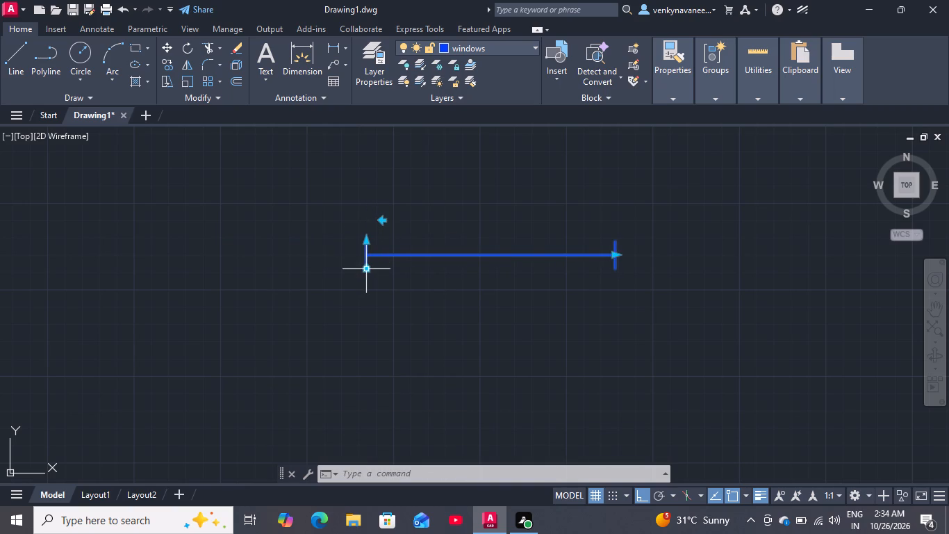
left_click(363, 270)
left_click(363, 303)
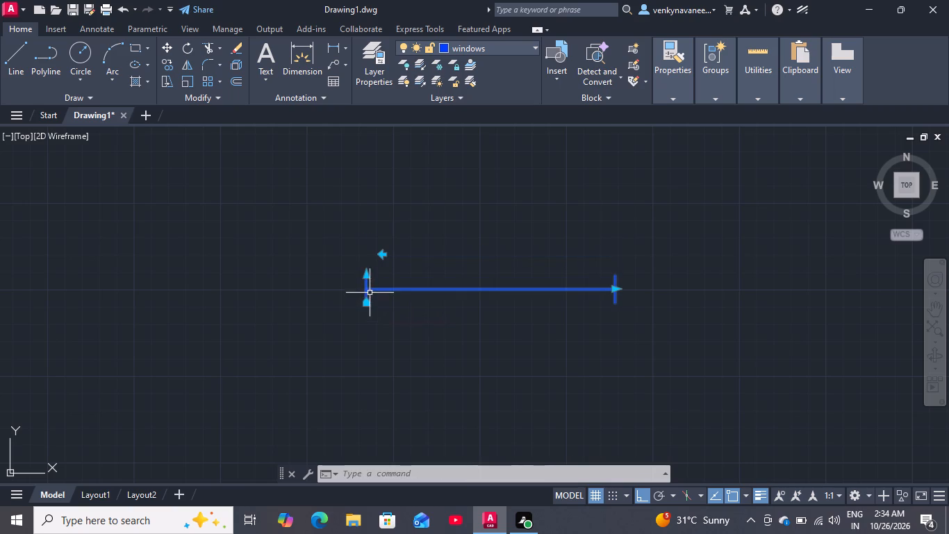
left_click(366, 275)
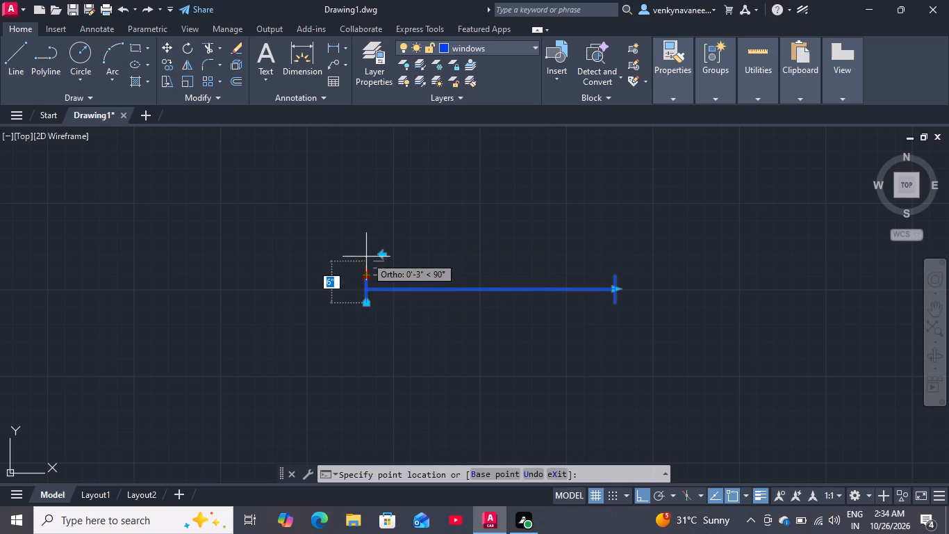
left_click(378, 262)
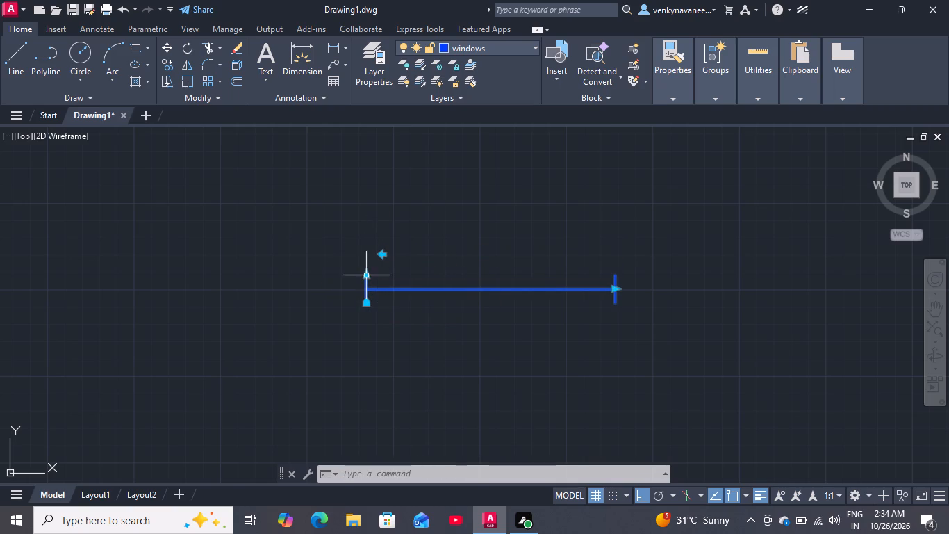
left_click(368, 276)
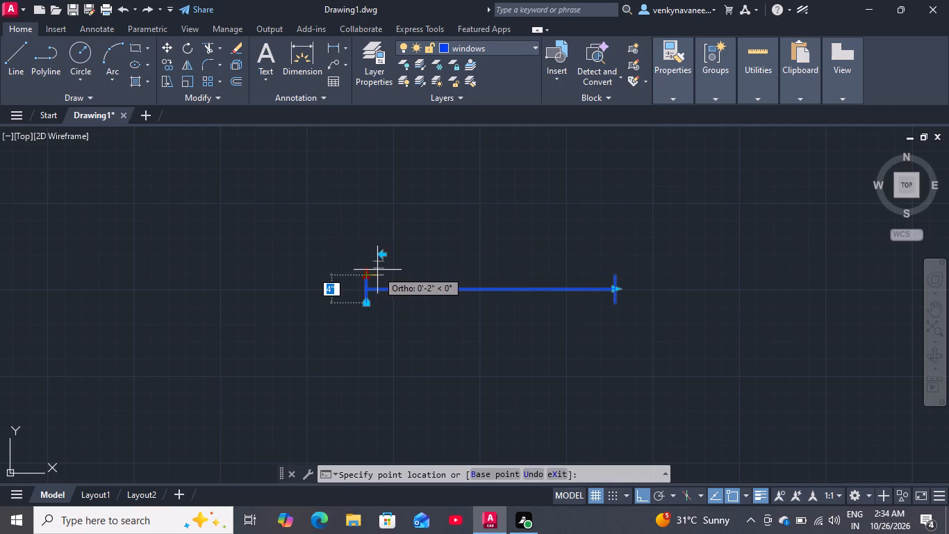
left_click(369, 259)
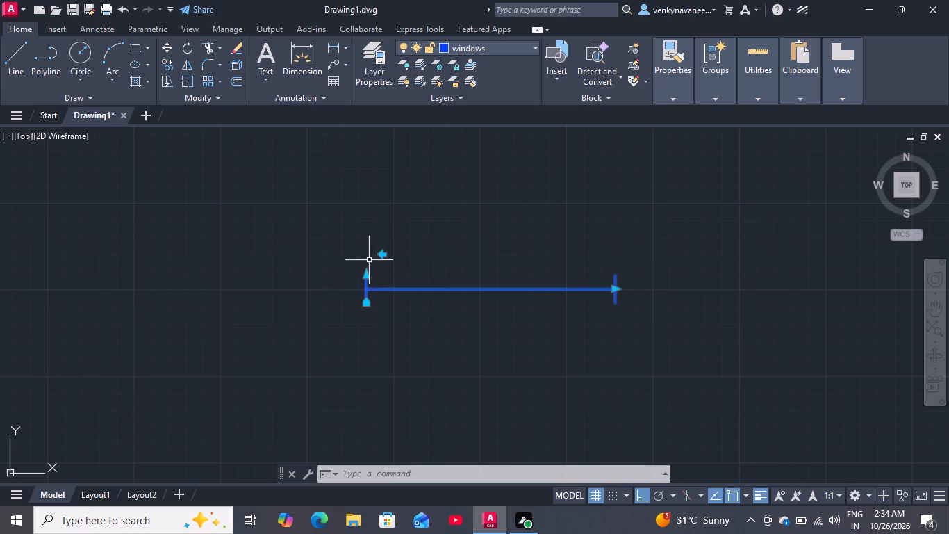
Delete the window block from the open space of the east room.
left_click_drag(620, 266, 605, 276)
left_click(500, 316)
key("Delete")
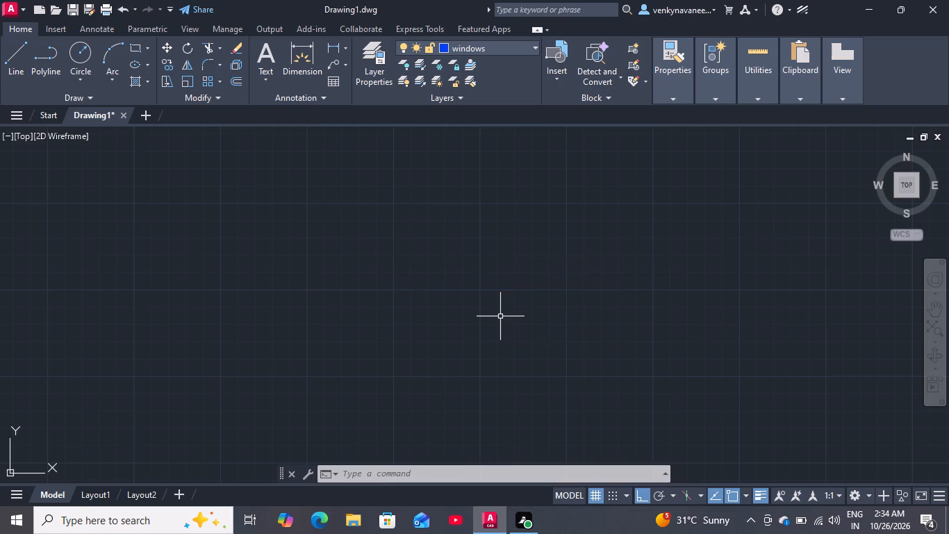
Insert a fresh architectural Window - Imperial block in the open space of the east room.
key("ctrl+3")
left_click_drag(620, 105, 610, 116)
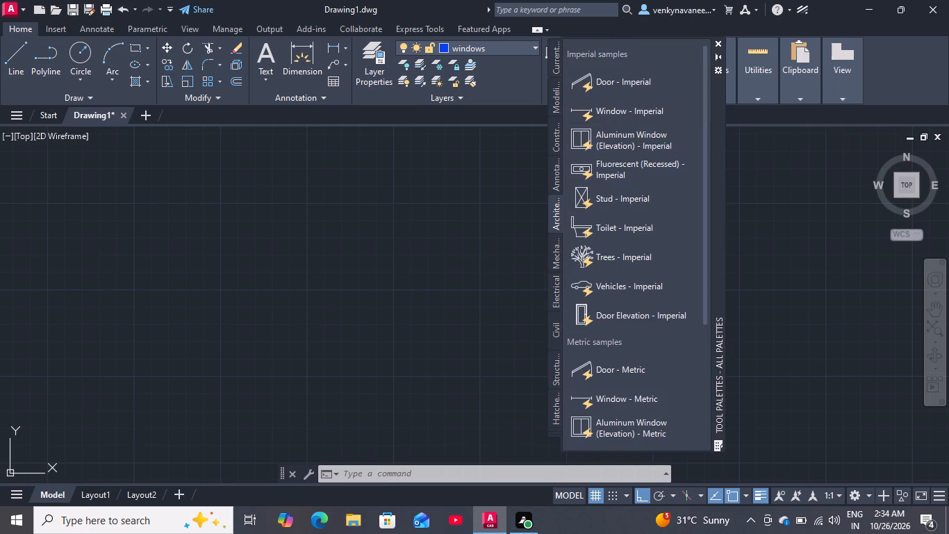
left_click_drag(610, 116, 265, 344)
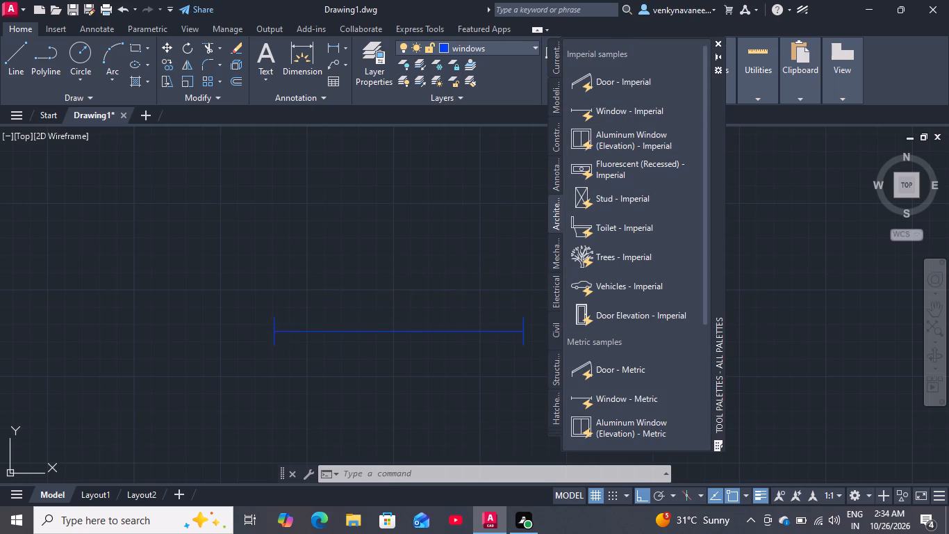
left_click_drag(265, 344, 262, 344)
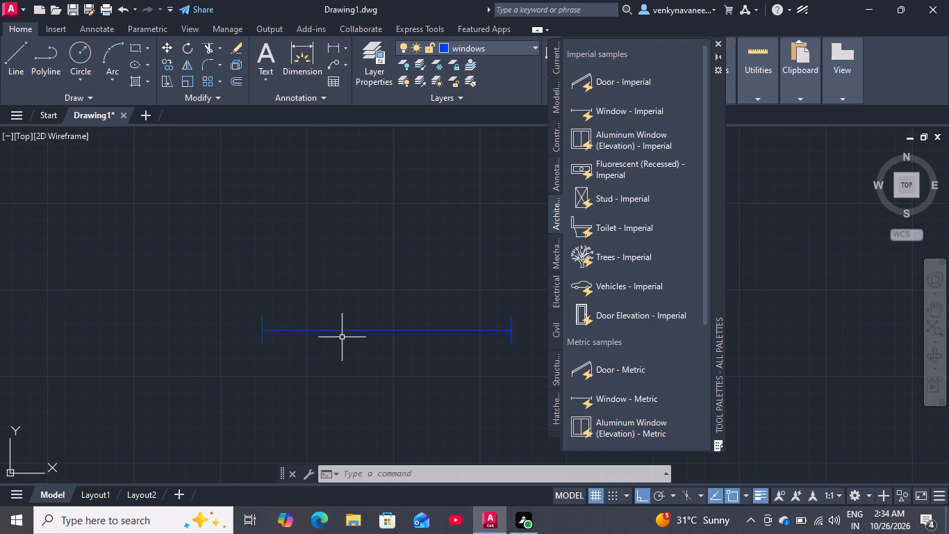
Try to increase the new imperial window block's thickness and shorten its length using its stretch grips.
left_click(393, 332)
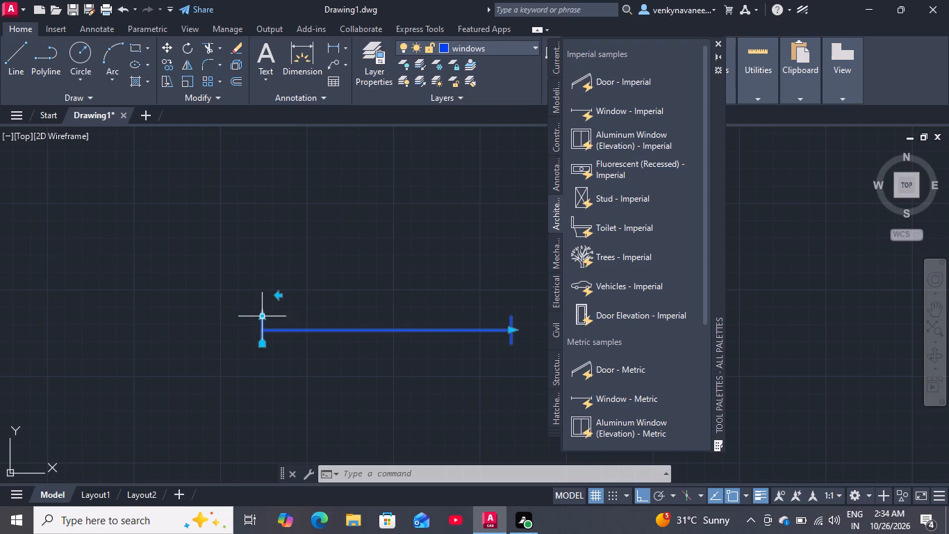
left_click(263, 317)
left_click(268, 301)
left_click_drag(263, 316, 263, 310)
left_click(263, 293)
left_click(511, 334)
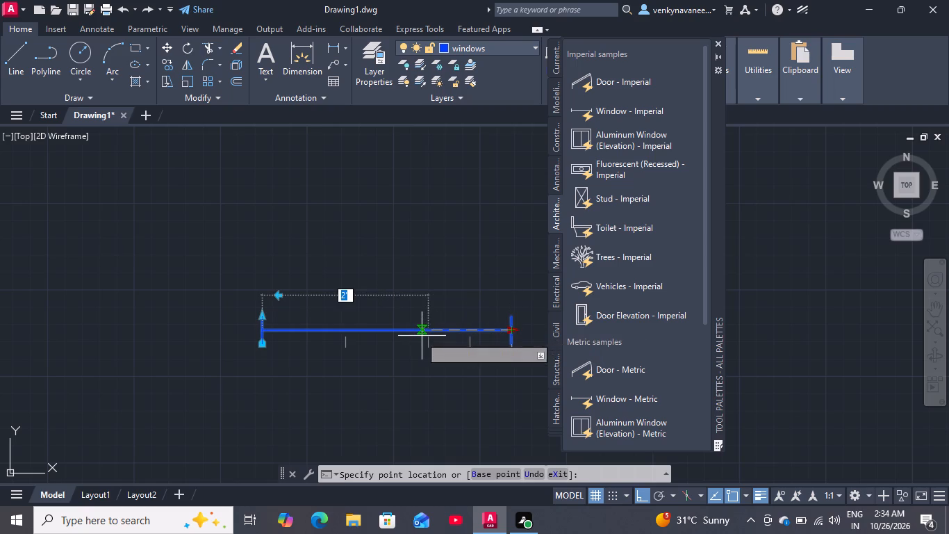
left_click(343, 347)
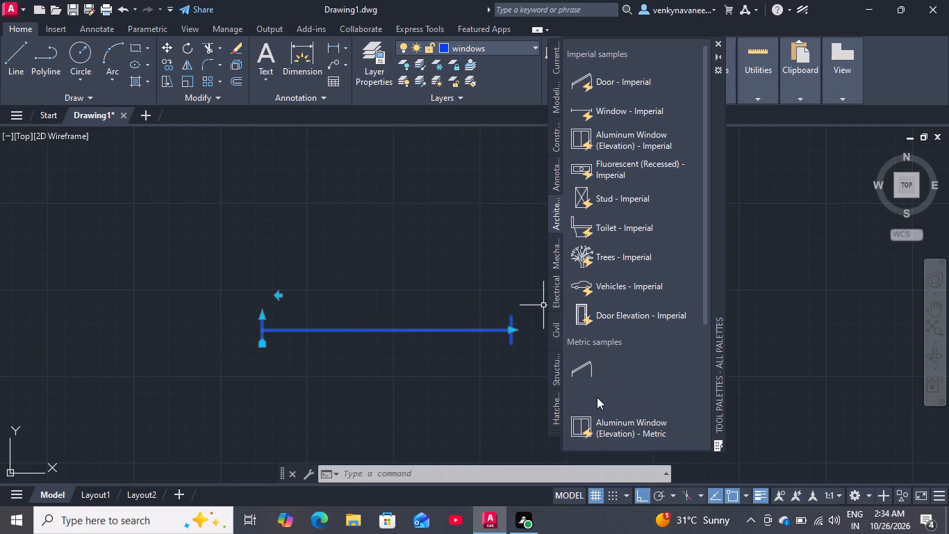
Insert the architectural Window - Metric block above the imperial window for comparison.
left_click_drag(597, 397, 242, 241)
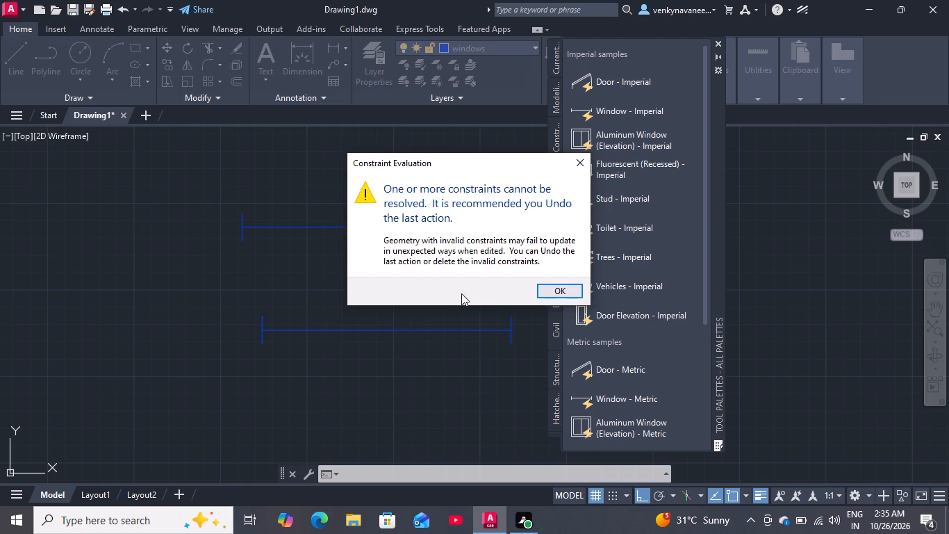
left_click(578, 160)
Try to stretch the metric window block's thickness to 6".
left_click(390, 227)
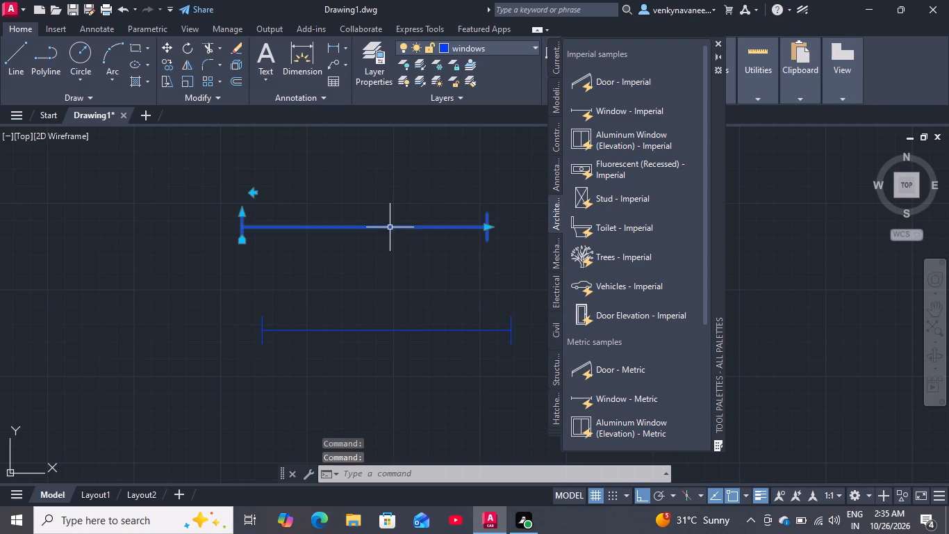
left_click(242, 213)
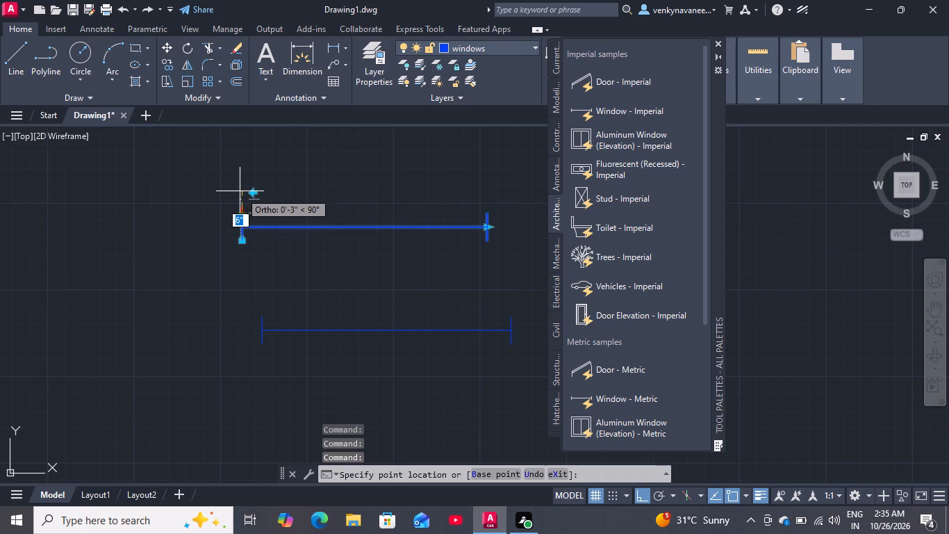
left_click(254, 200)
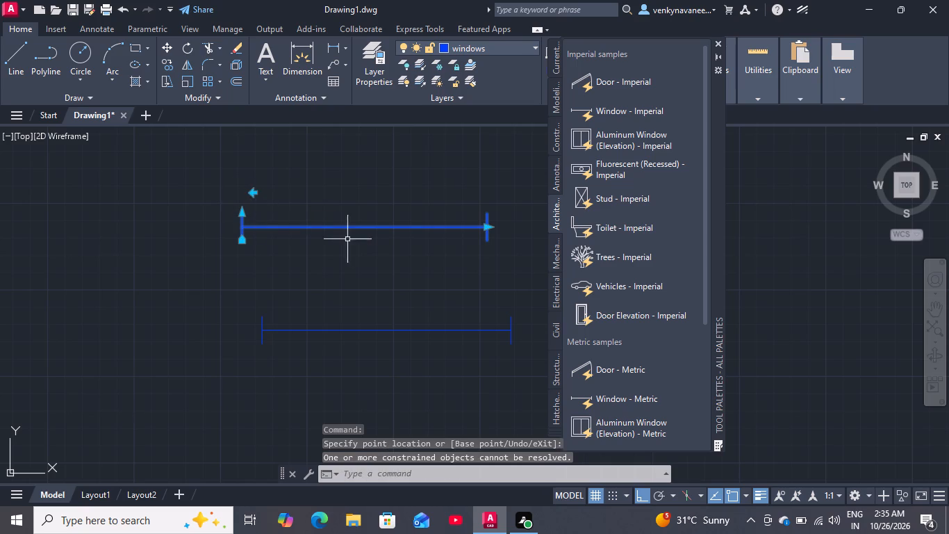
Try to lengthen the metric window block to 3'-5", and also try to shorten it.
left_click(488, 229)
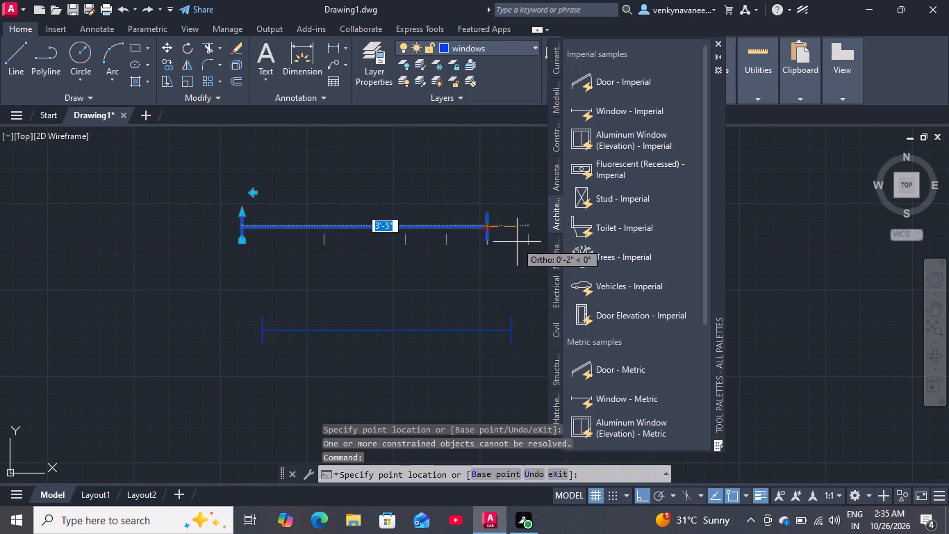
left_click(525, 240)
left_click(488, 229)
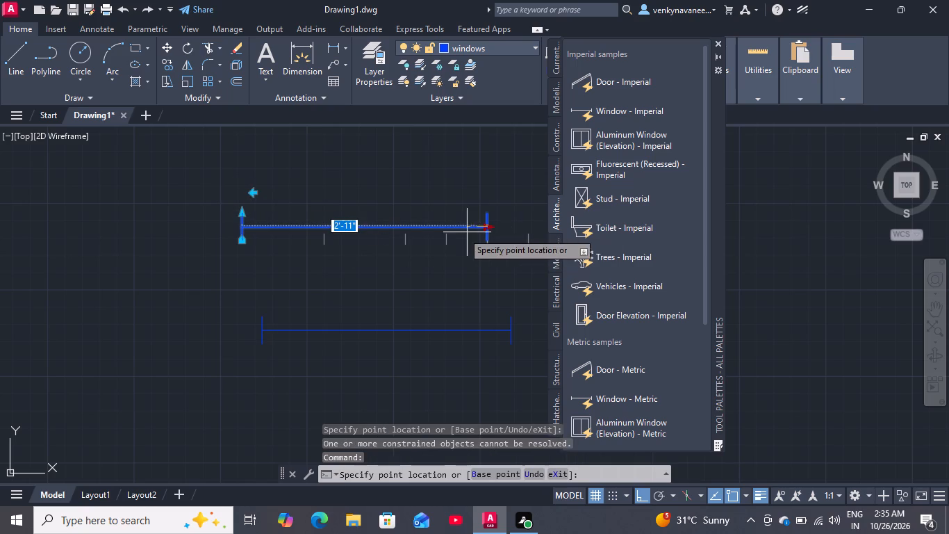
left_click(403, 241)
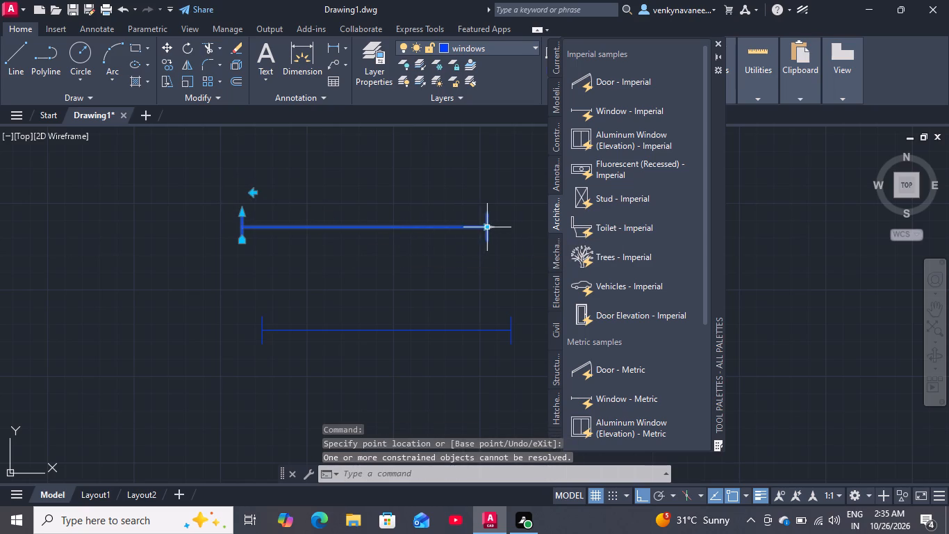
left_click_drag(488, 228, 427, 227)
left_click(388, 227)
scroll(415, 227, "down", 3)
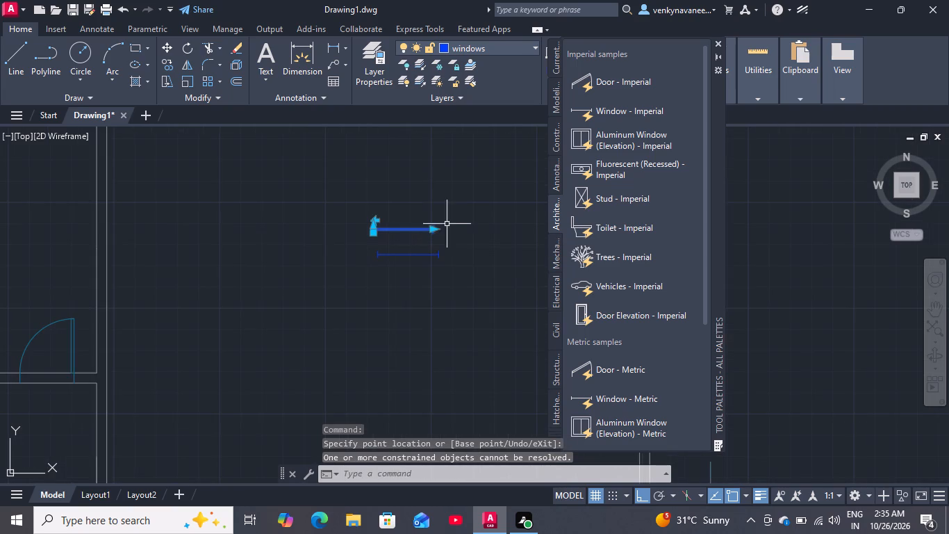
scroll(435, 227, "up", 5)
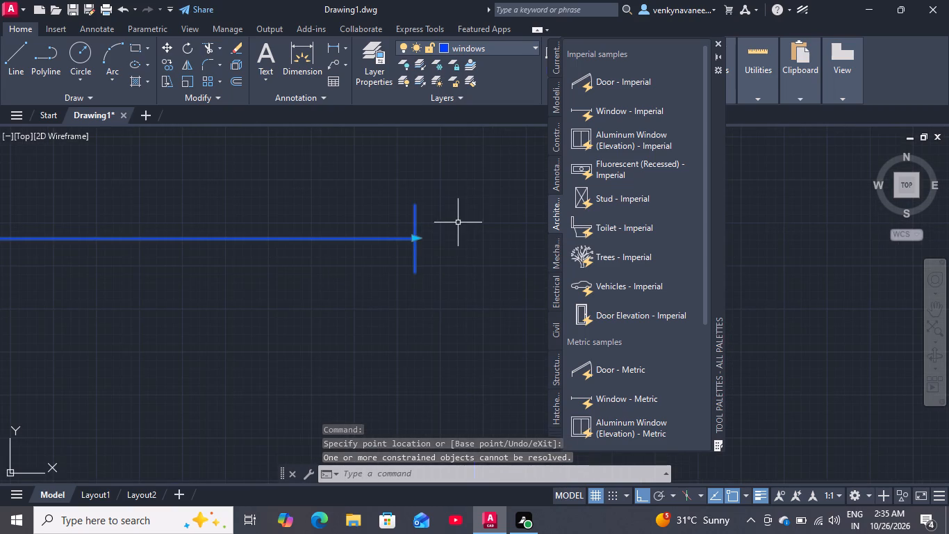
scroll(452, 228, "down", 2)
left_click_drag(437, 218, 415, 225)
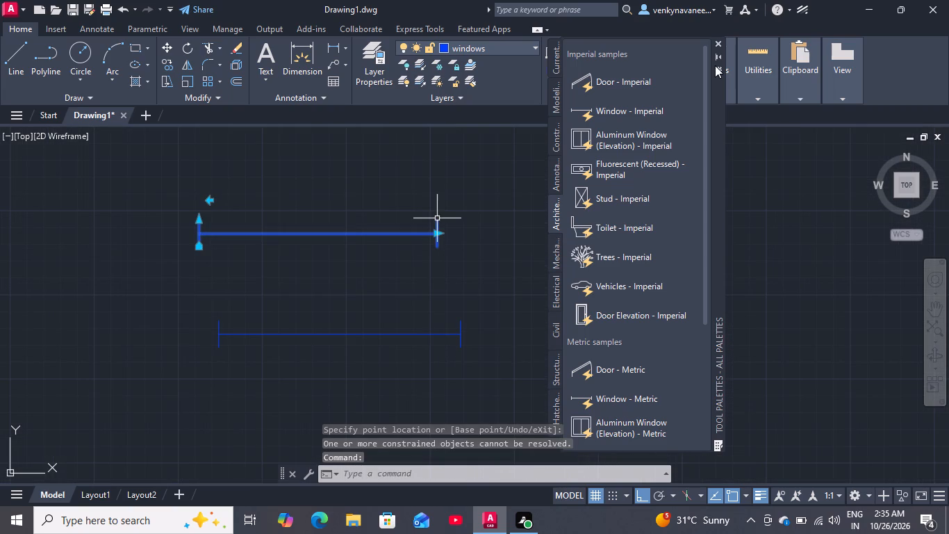
Close the tool palettes to clear the drawing area.
left_click(718, 43)
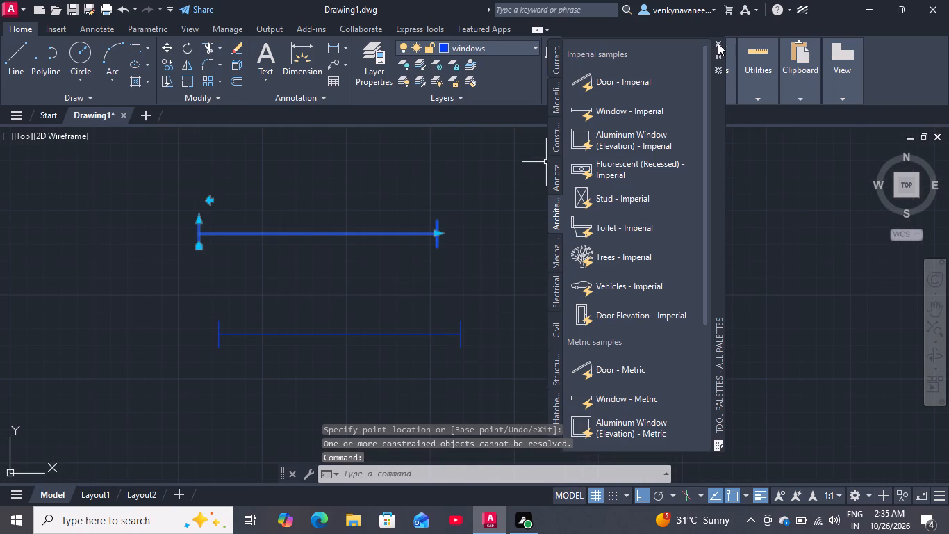
left_click(717, 40)
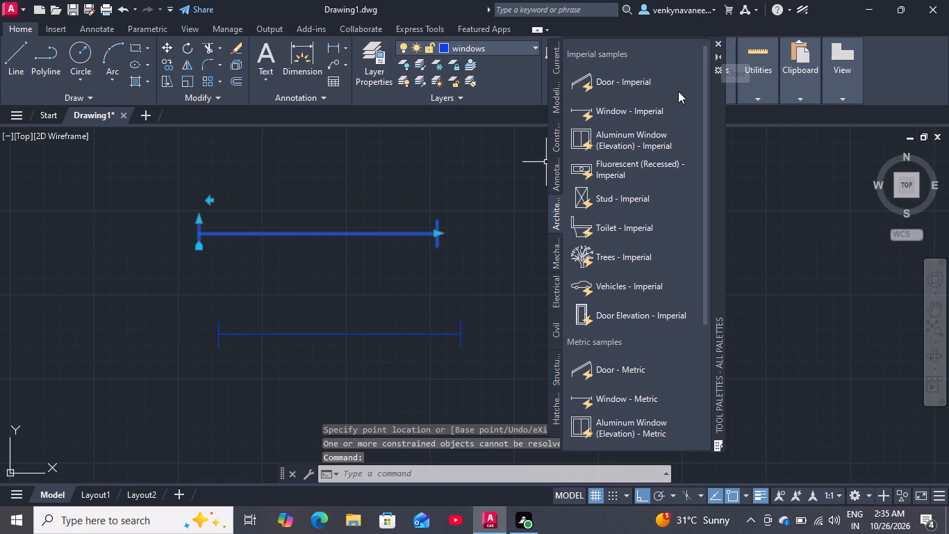
left_click(605, 188)
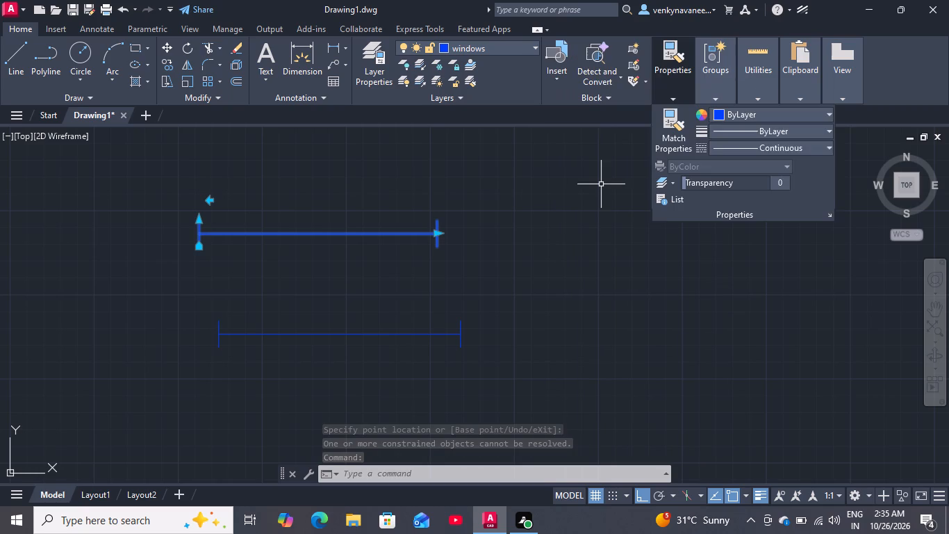
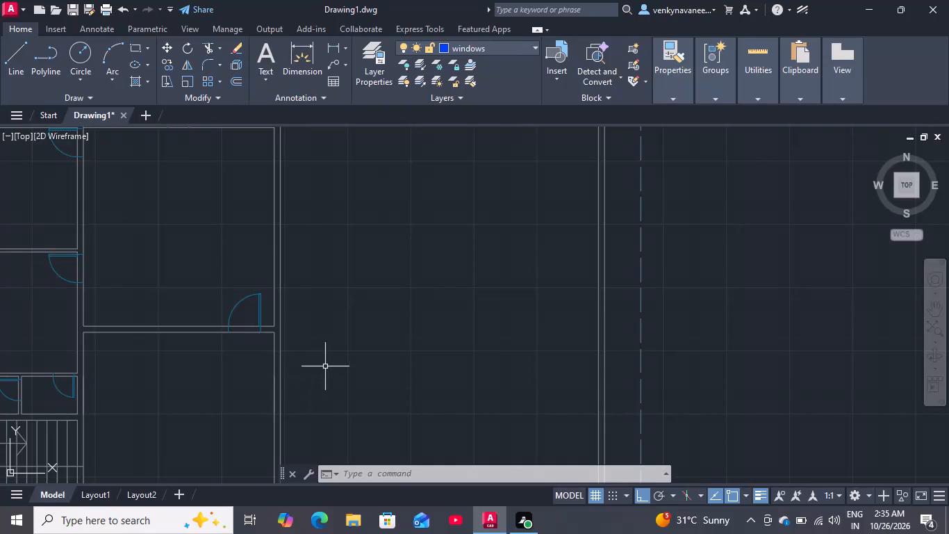
Draw a 3' horizontal line in the open area between the vertical walls.
key("l")
key("Return")
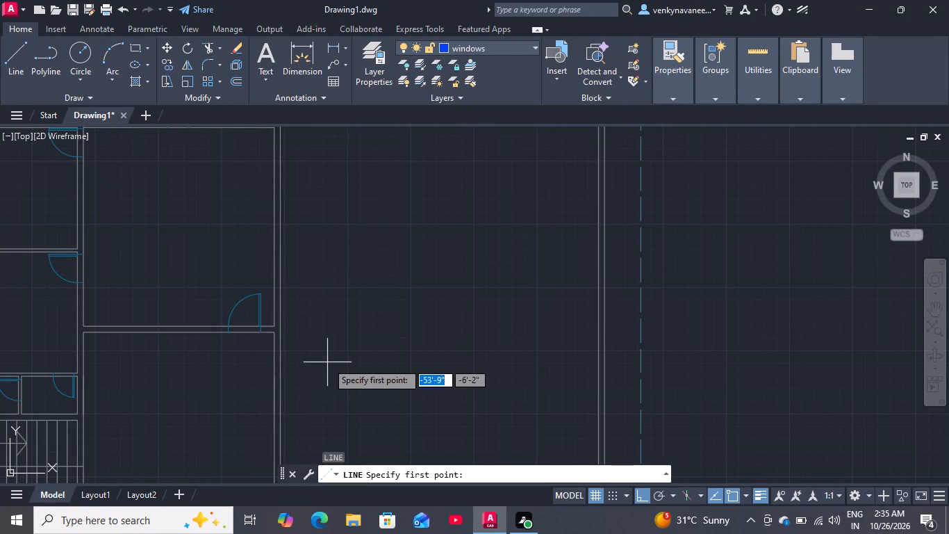
left_click(413, 284)
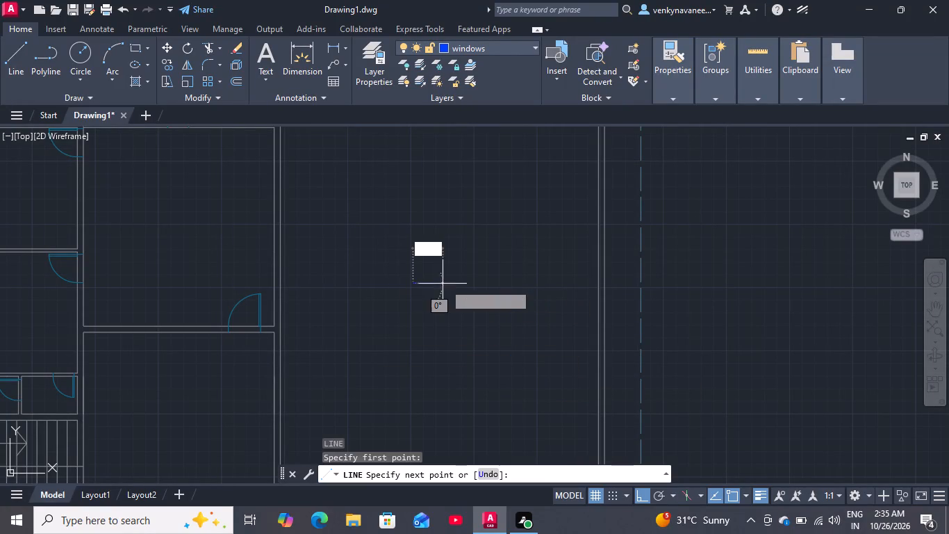
type("3'")
key("Return")
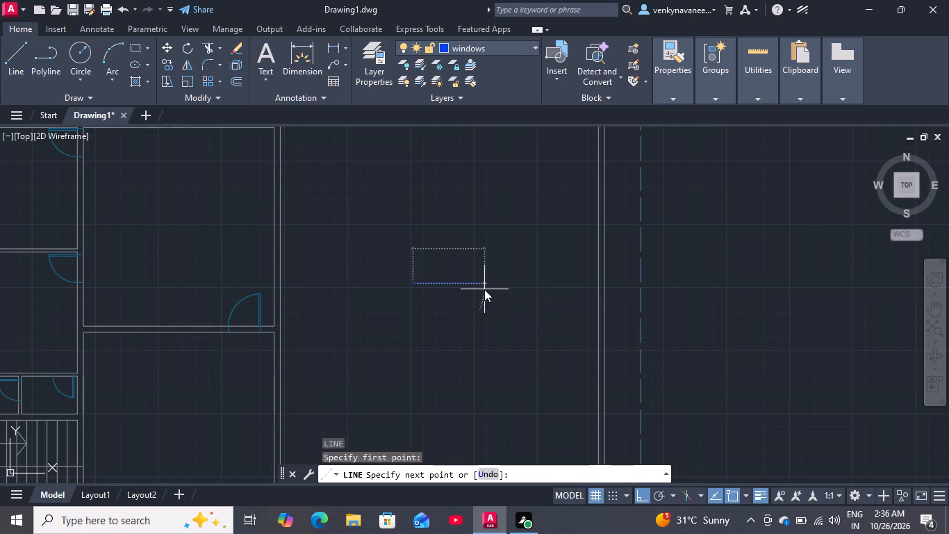
key("space")
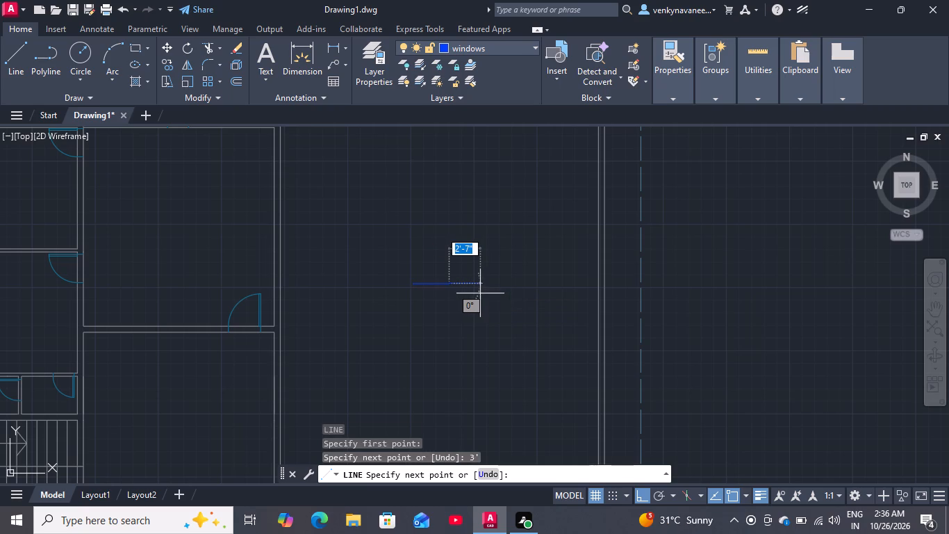
Draw a separate 6" vertical line above and beyond the right end of the 3' line.
scroll(445, 289, "up", 3)
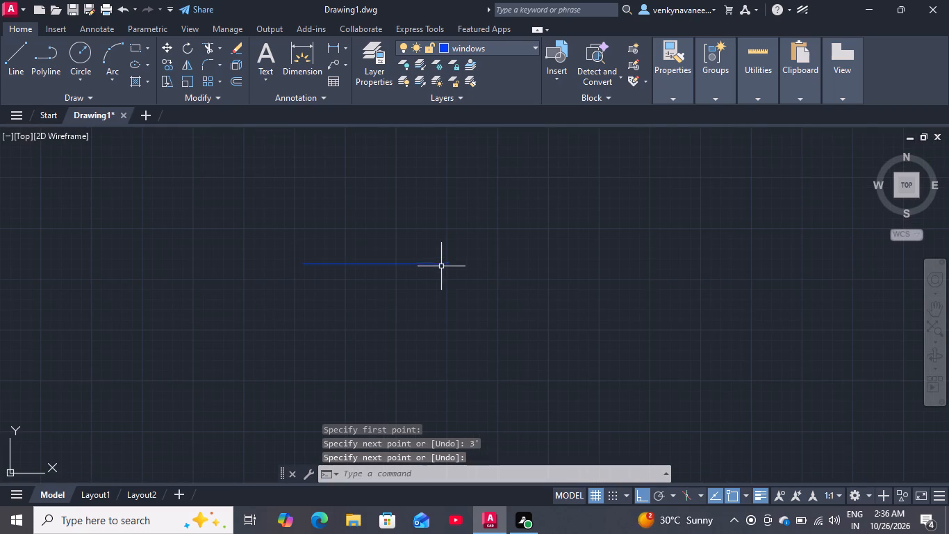
key("l")
key("Return")
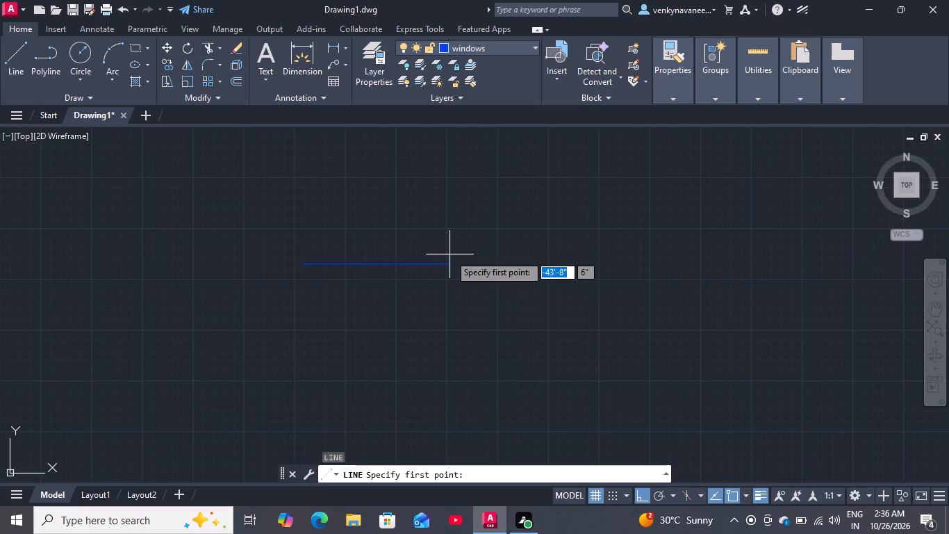
left_click(515, 184)
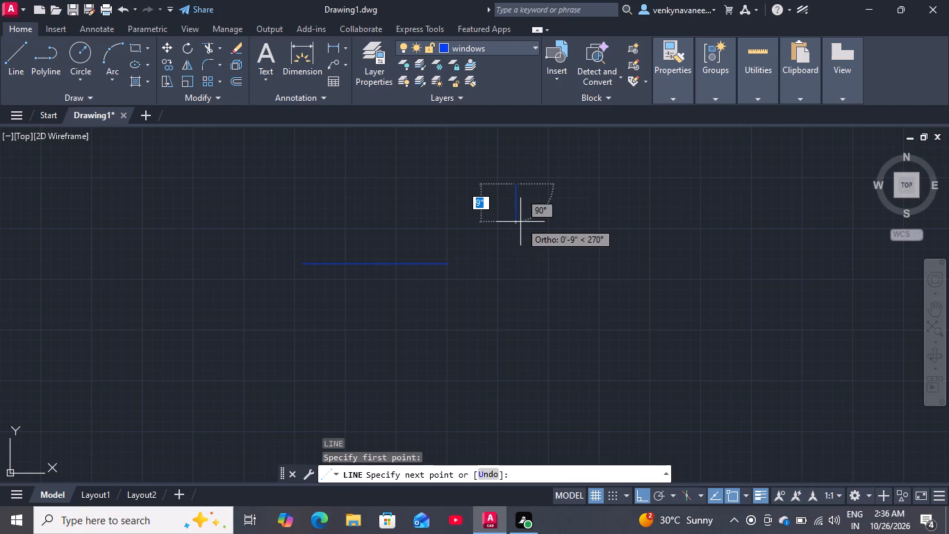
key("6")
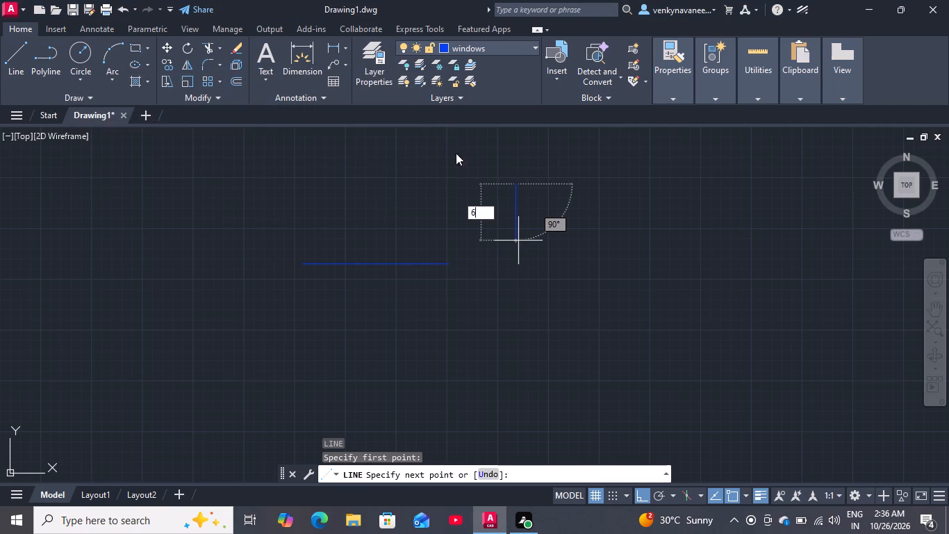
key("shift+quotedbl")
key("Return")
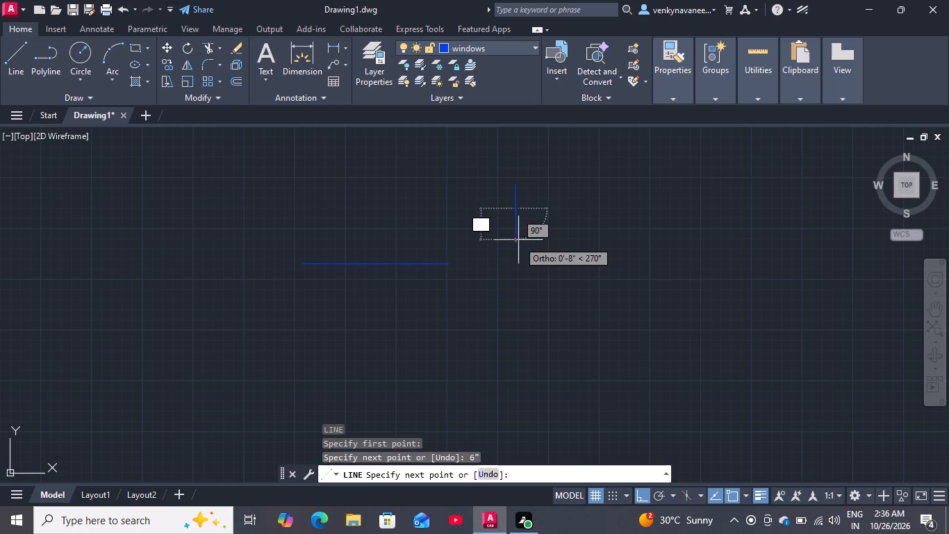
key("space")
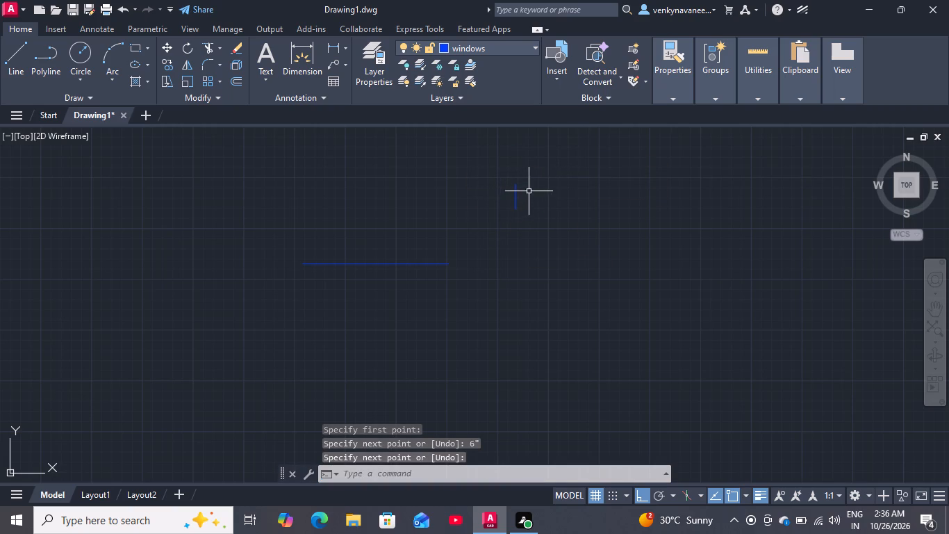
Measure the length of the short vertical line.
type("mea")
key("Return")
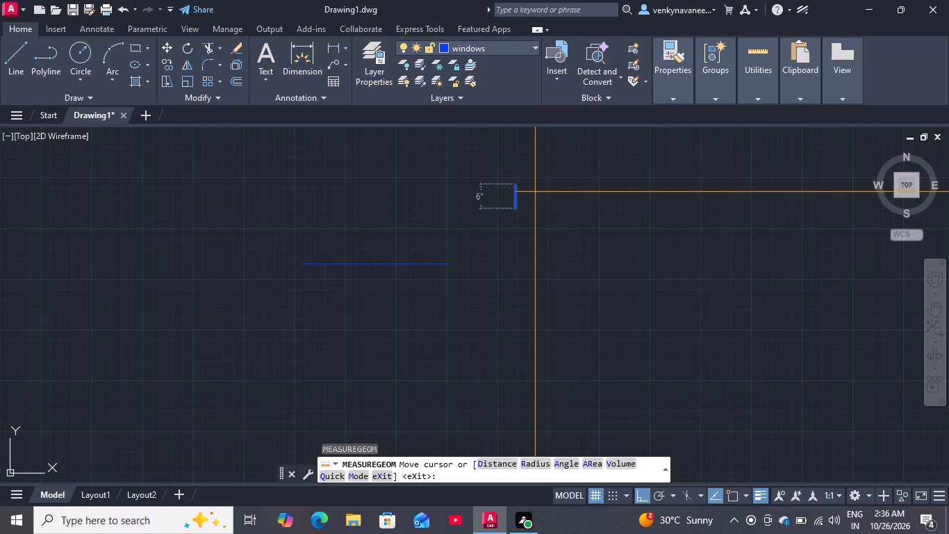
key("space")
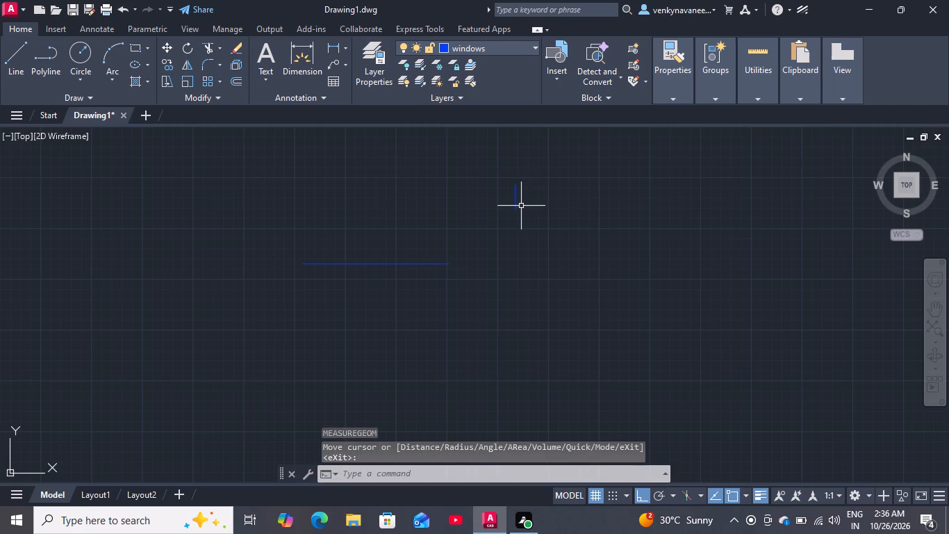
Move the 6" vertical line by its midpoint onto the right end of the 3' horizontal line.
left_click(517, 201)
key("m")
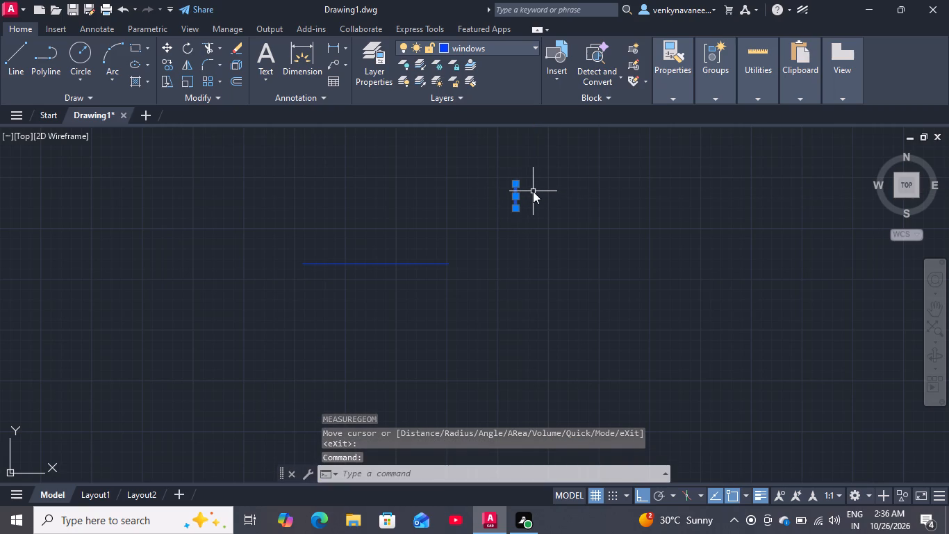
key("Return")
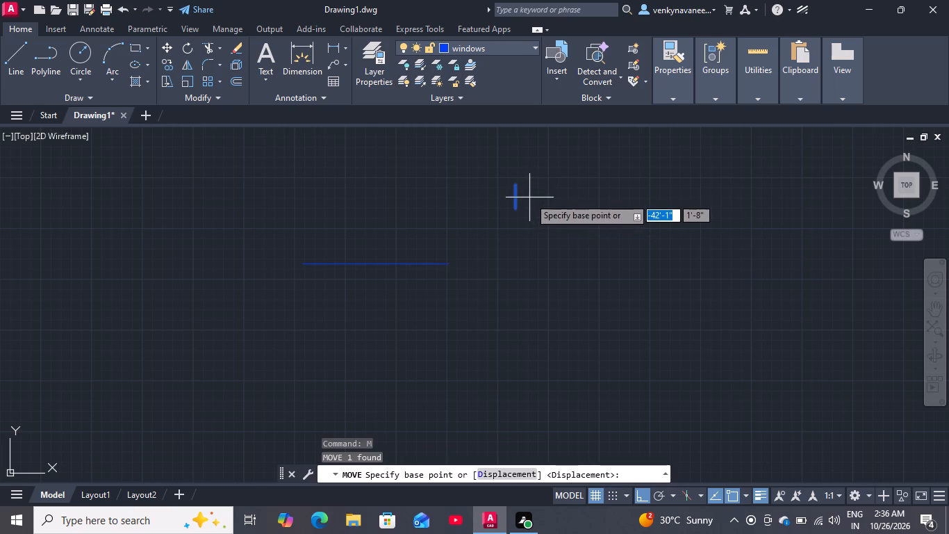
left_click(517, 195)
left_click(450, 264)
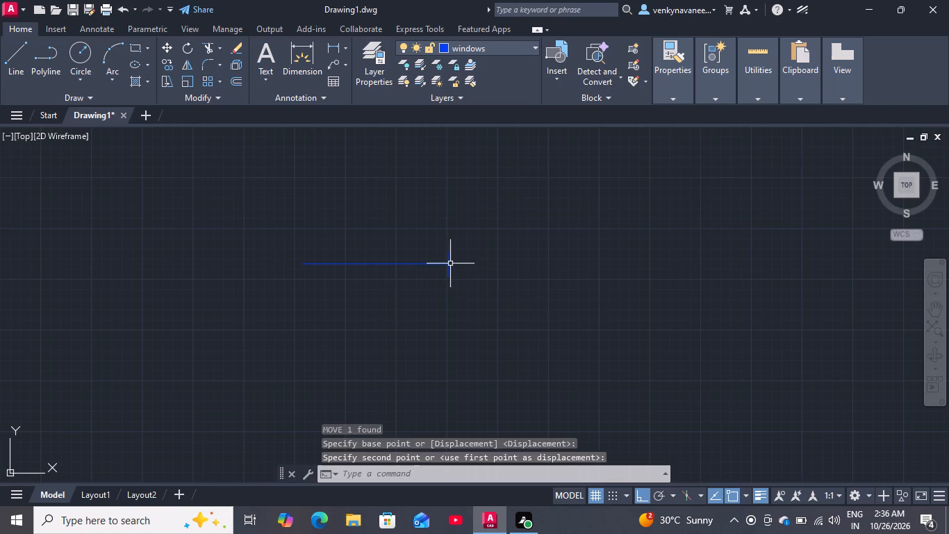
Mirror the 6" end line about the midpoint of the 3' line to its left end, keeping the source.
left_click(447, 259)
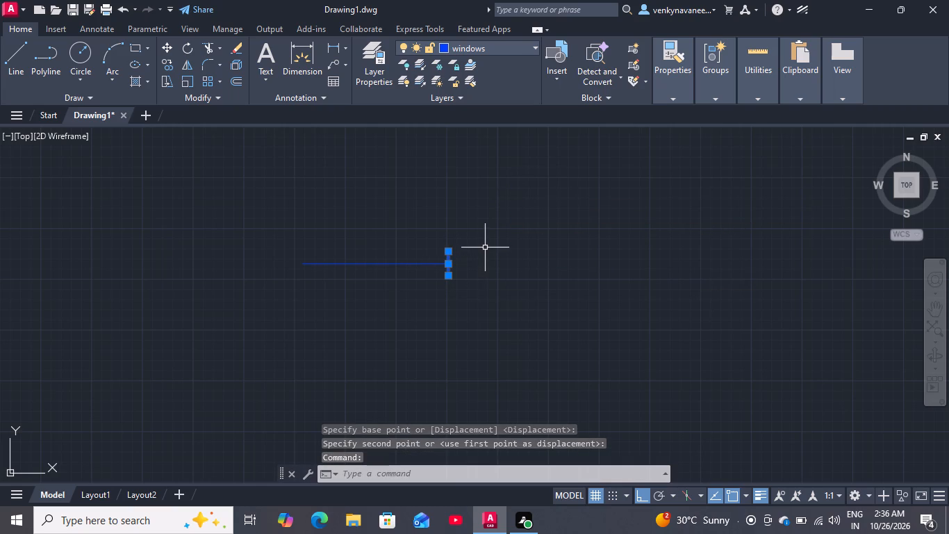
type("mi")
key("Return")
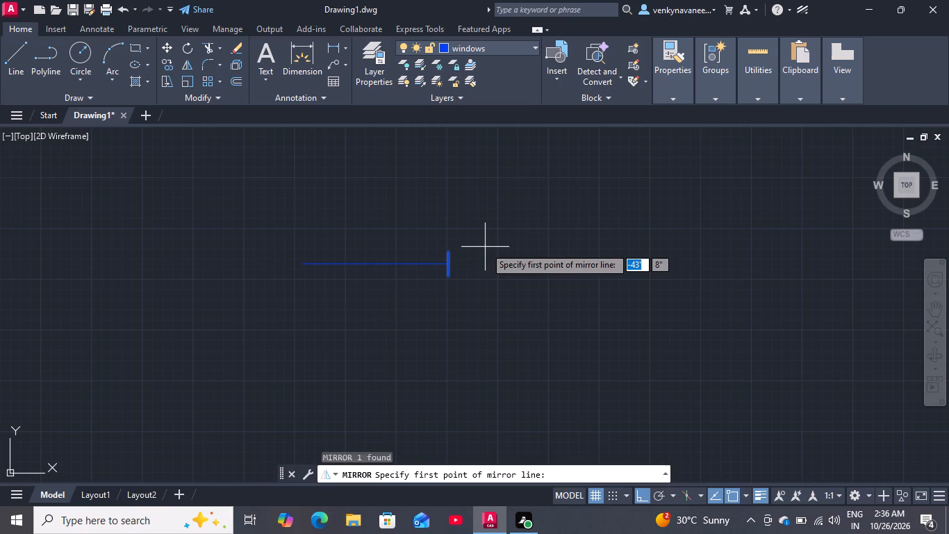
left_click(378, 261)
left_click(374, 224)
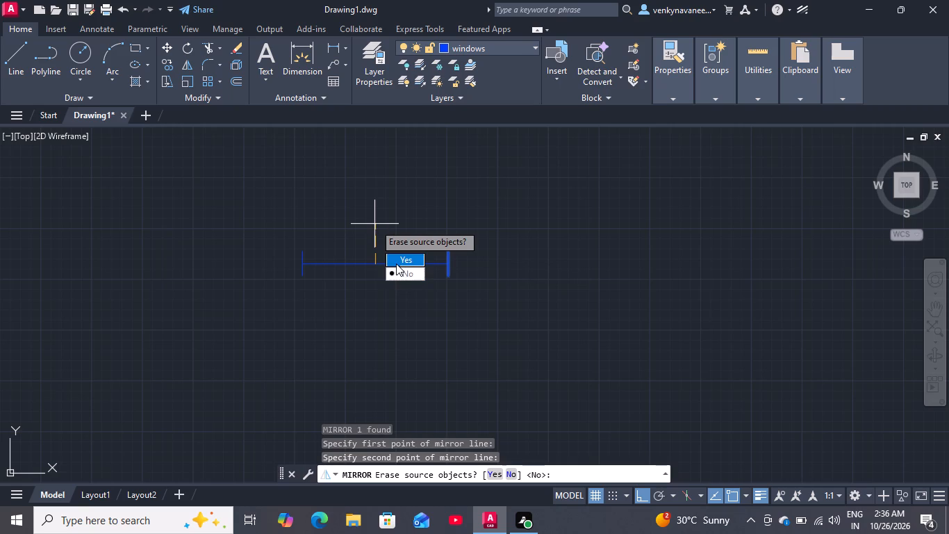
left_click_drag(394, 273, 374, 224)
Copy the three-line window symbol once directly above and once about 1'-6" below the original.
left_click(456, 234)
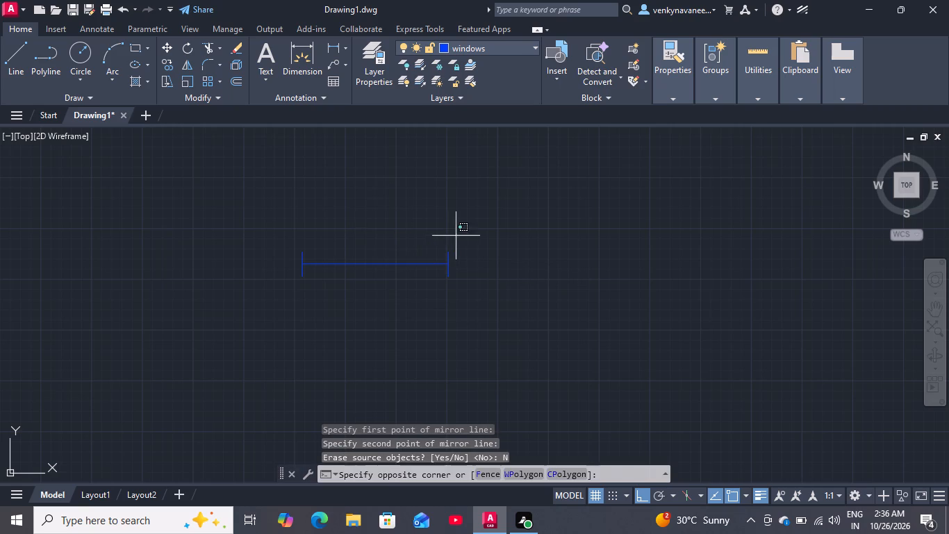
left_click(304, 309)
left_click(349, 249)
left_click(282, 305)
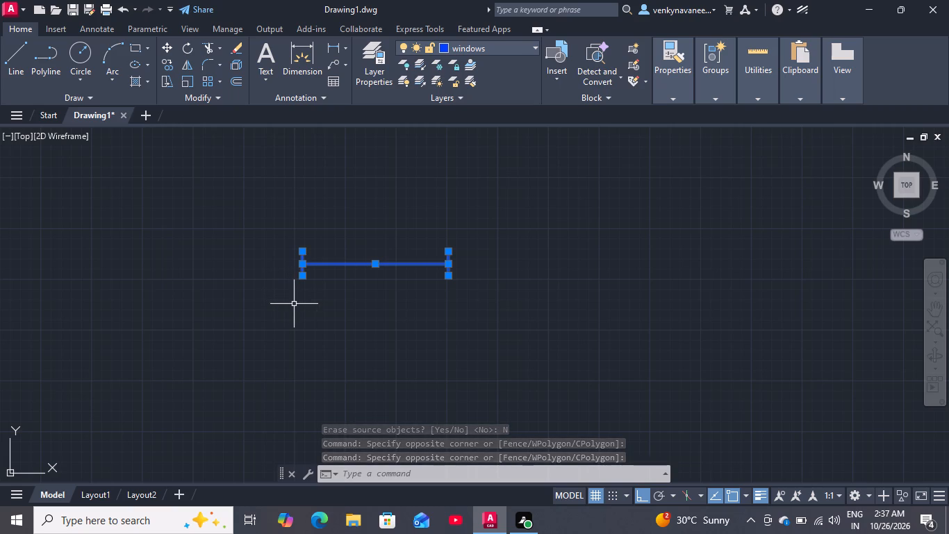
type("co")
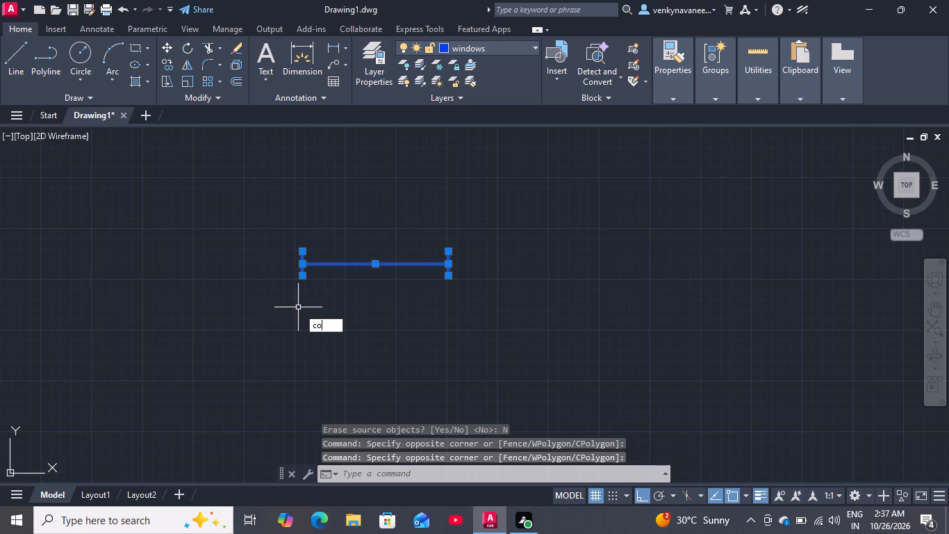
key("Return")
left_click(367, 318)
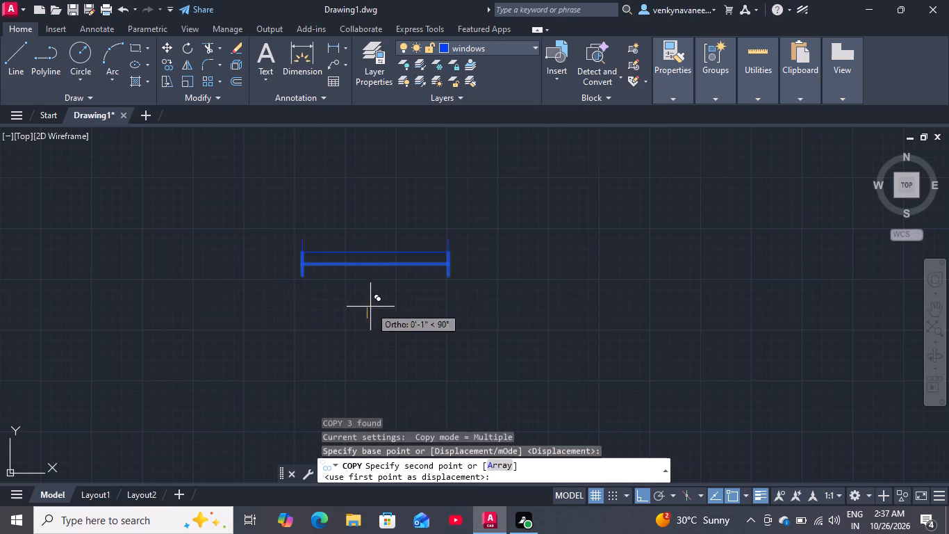
left_click(370, 259)
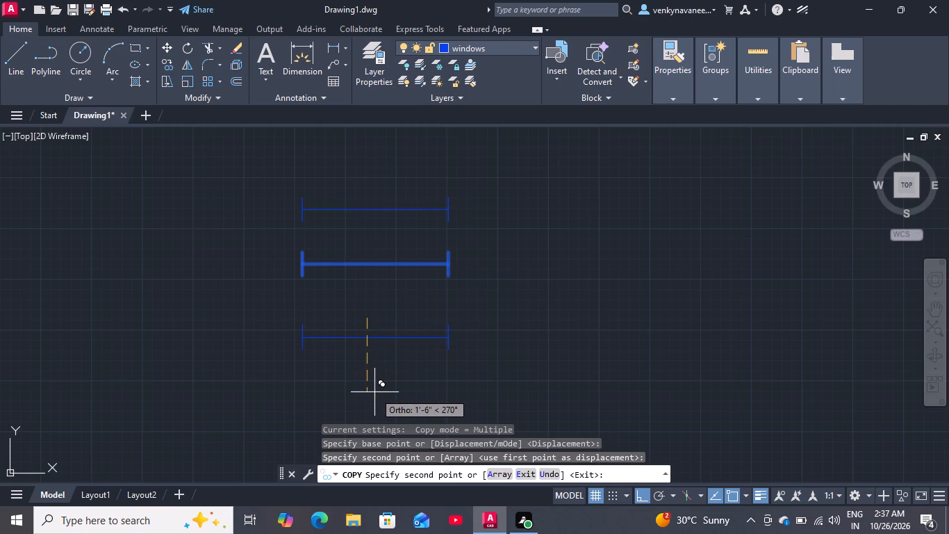
left_click(374, 392)
key("space")
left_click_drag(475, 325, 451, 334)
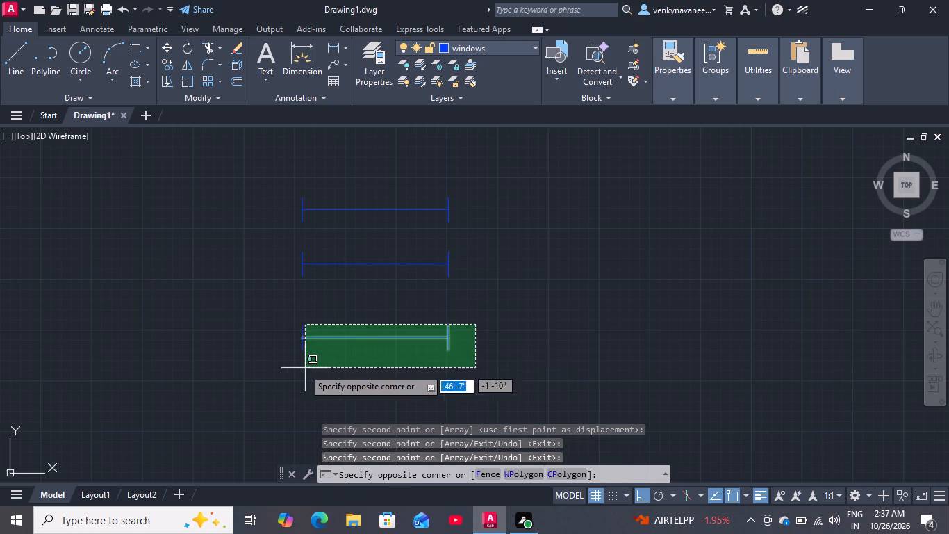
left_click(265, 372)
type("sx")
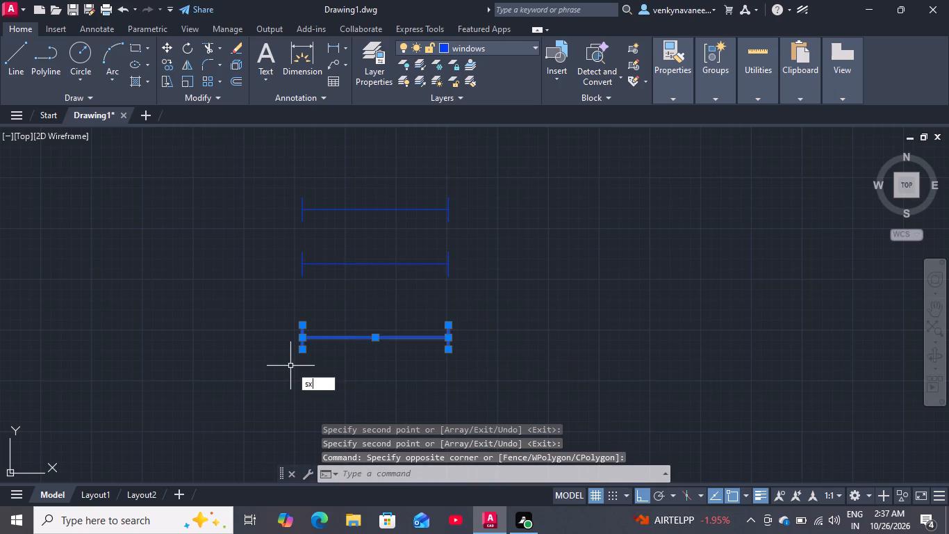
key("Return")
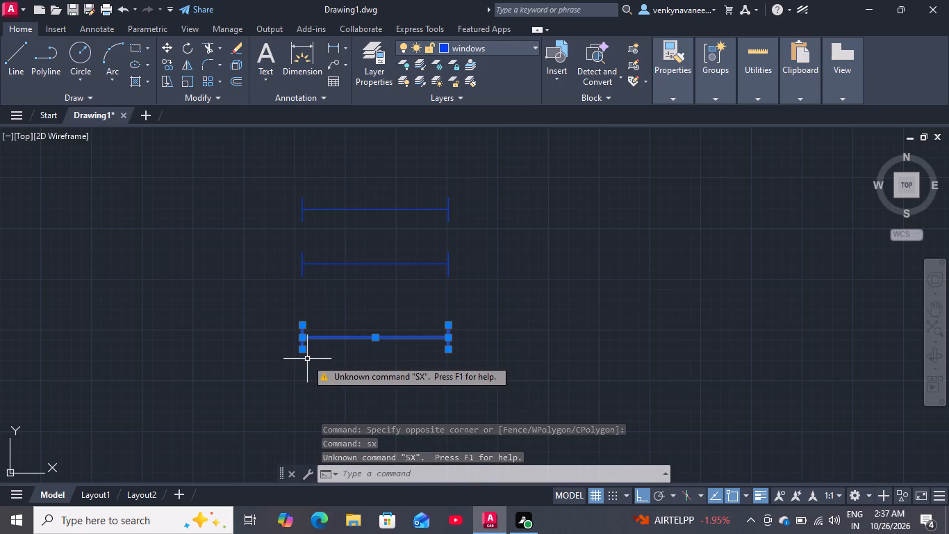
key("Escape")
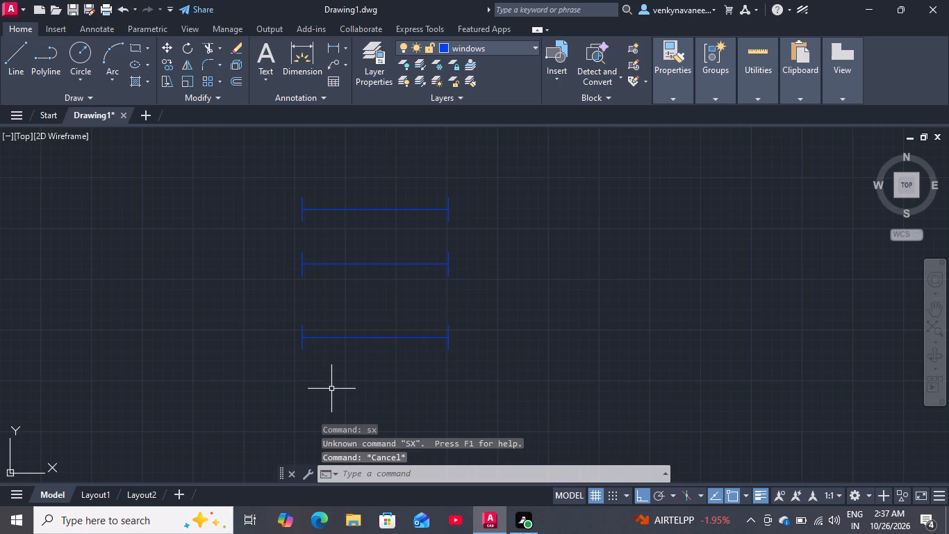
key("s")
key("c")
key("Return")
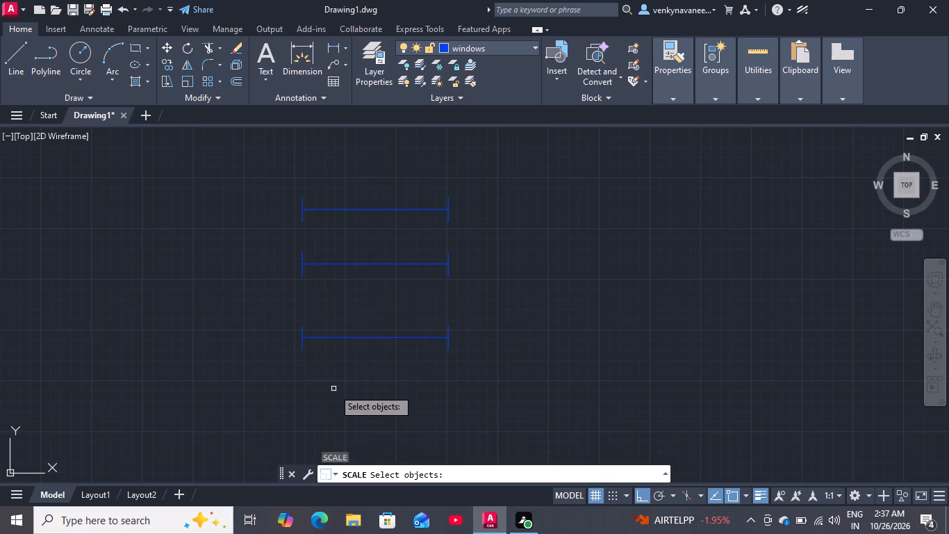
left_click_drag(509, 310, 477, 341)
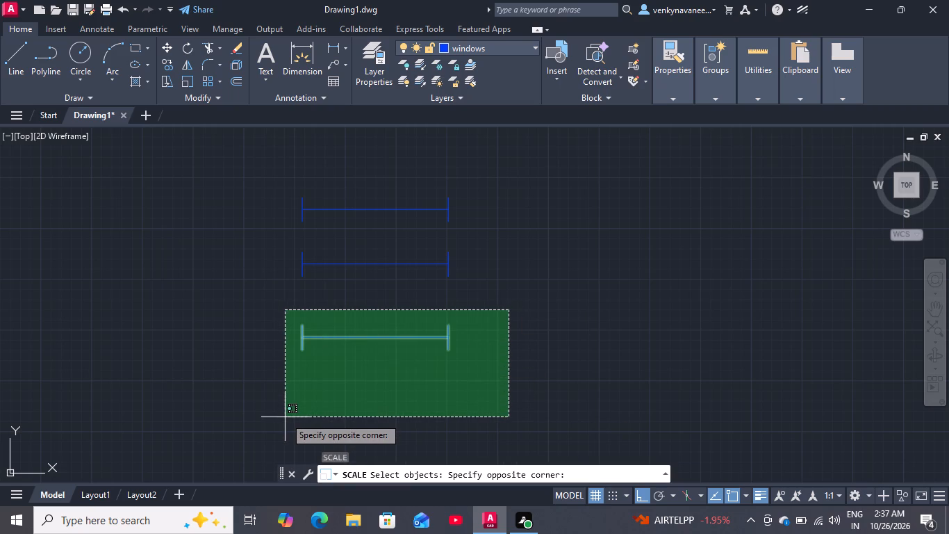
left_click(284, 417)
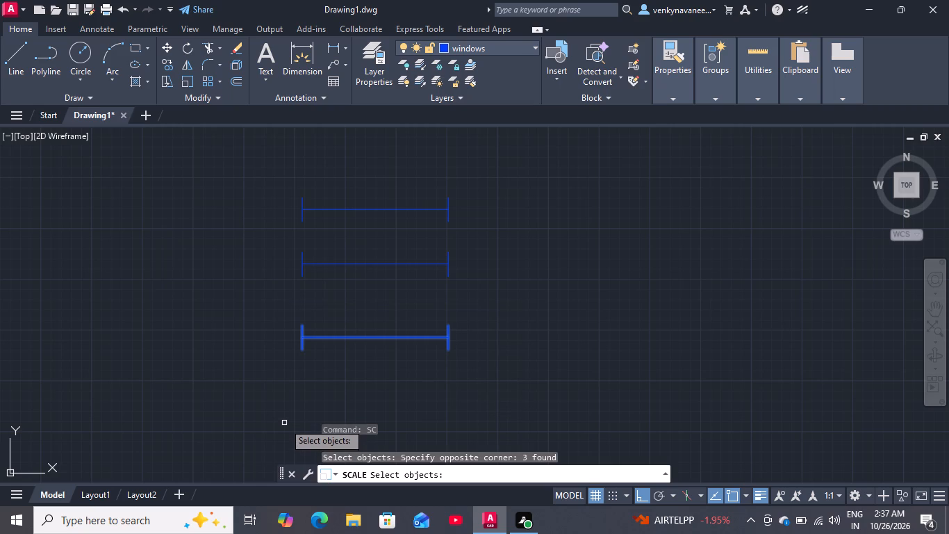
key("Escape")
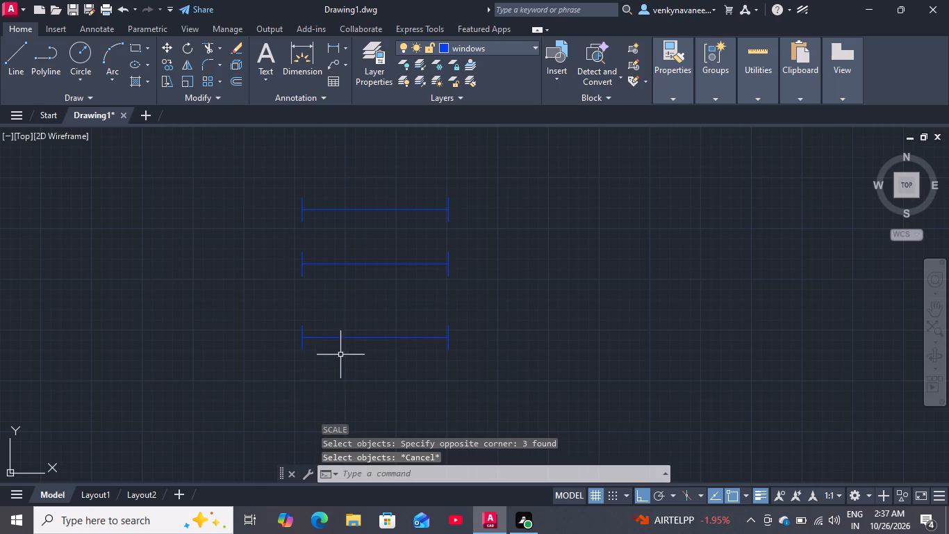
Delete the horizontal line of the lowest window copy, keeping its two end lines.
left_click(352, 339)
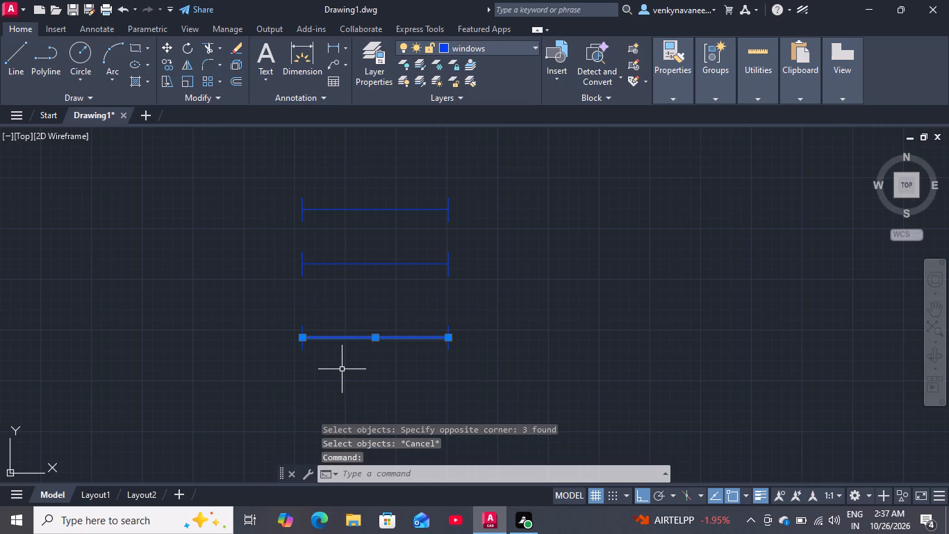
key("Delete")
Draw a 2' horizontal line to the right from the midpoint of the lowest window symbol's left end line.
key("l")
key("Return")
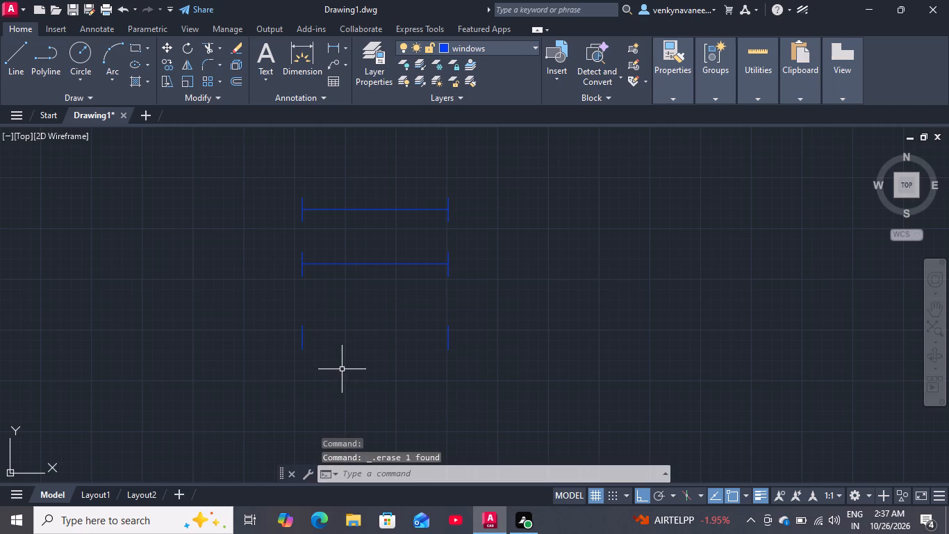
left_click(306, 341)
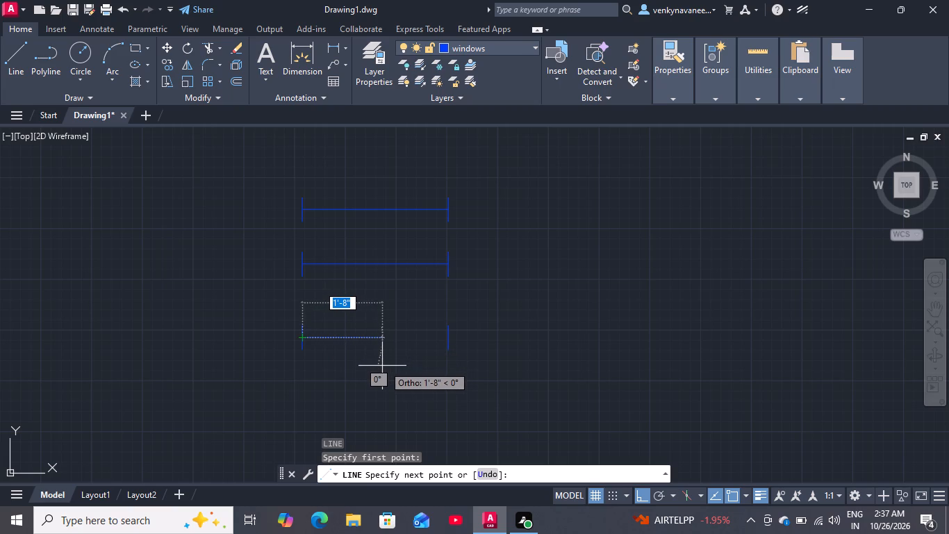
key("2")
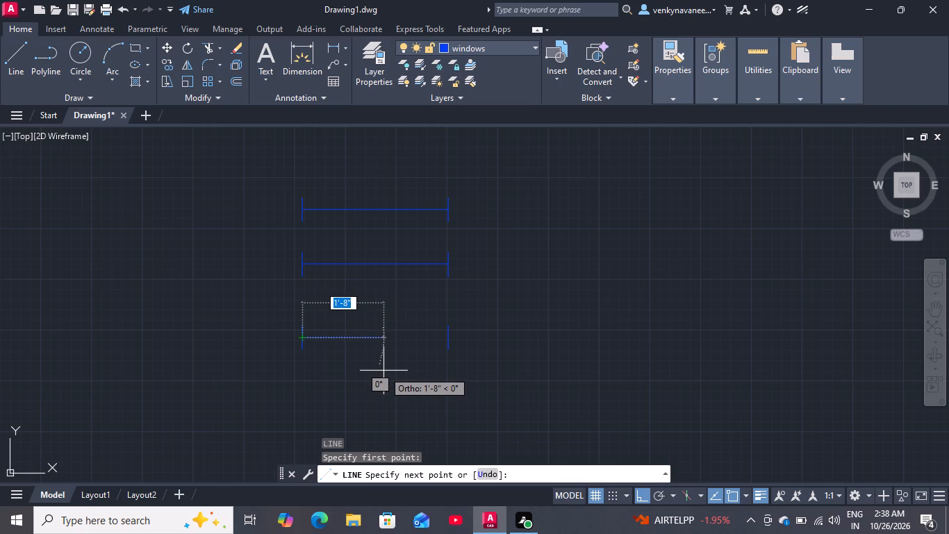
key("apostrophe")
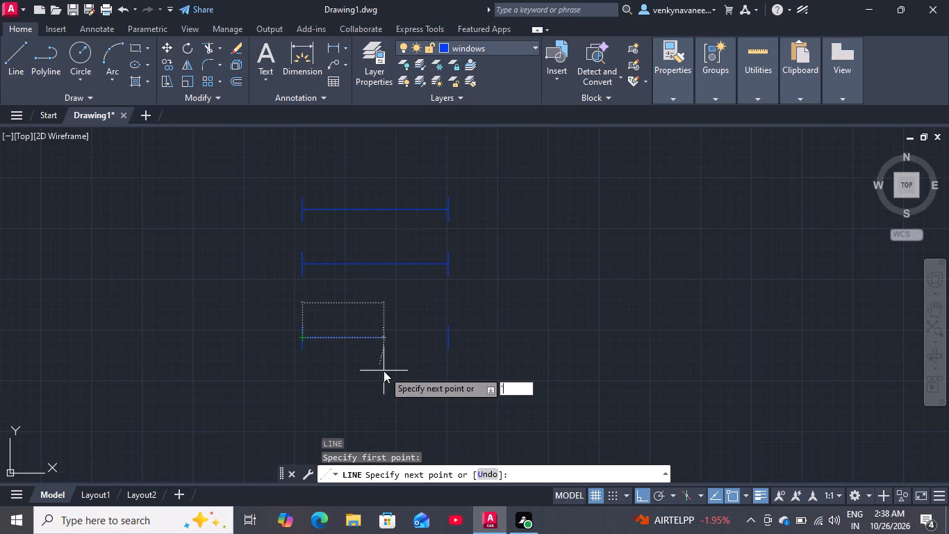
key("BackSpace")
key("2")
key("apostrophe")
key("Return")
key("space")
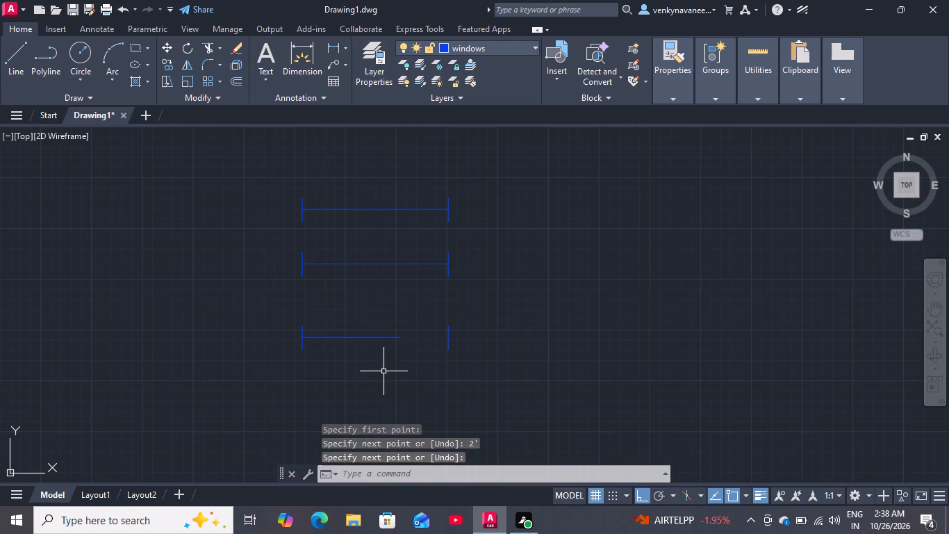
Move the lowest symbol's right end line by its midpoint onto the free end of the 2' line.
left_click(447, 333)
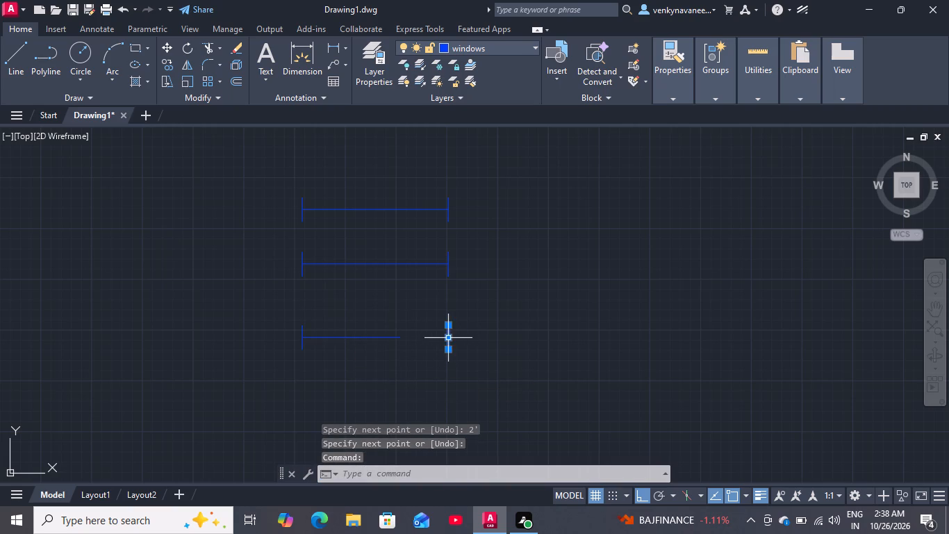
left_click(448, 340)
left_click(399, 340)
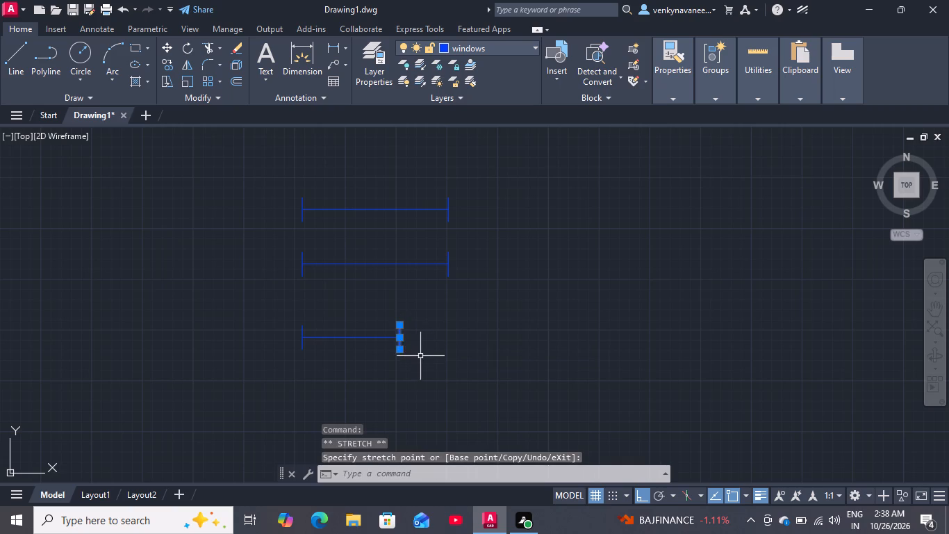
key("Escape")
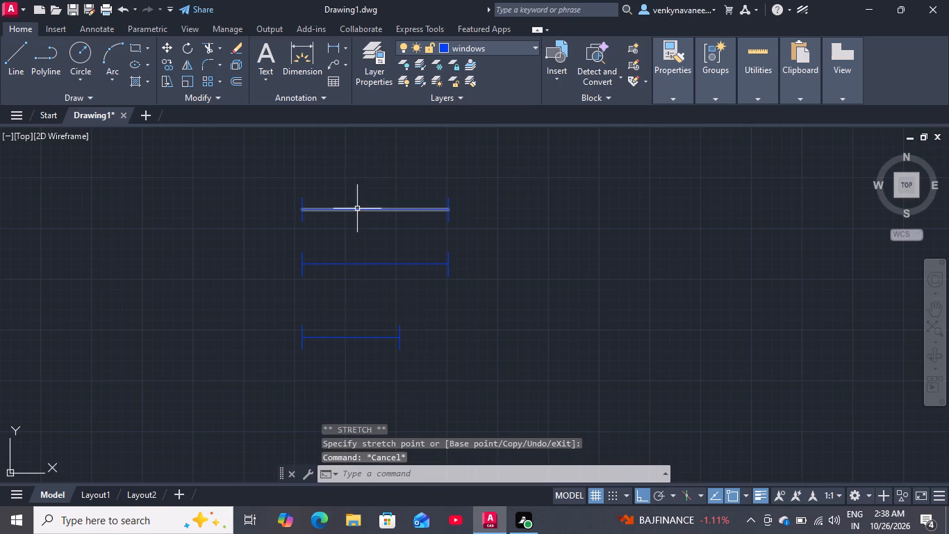
Replace the topmost symbol's horizontal line with a 1' line starting at the midpoint of its left end line.
left_click(357, 209)
key("Delete")
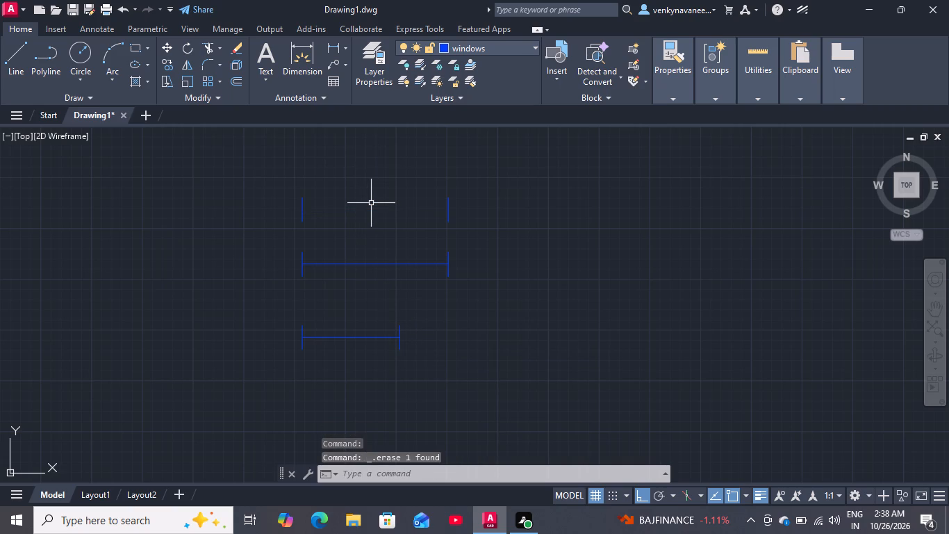
key("l")
key("Return")
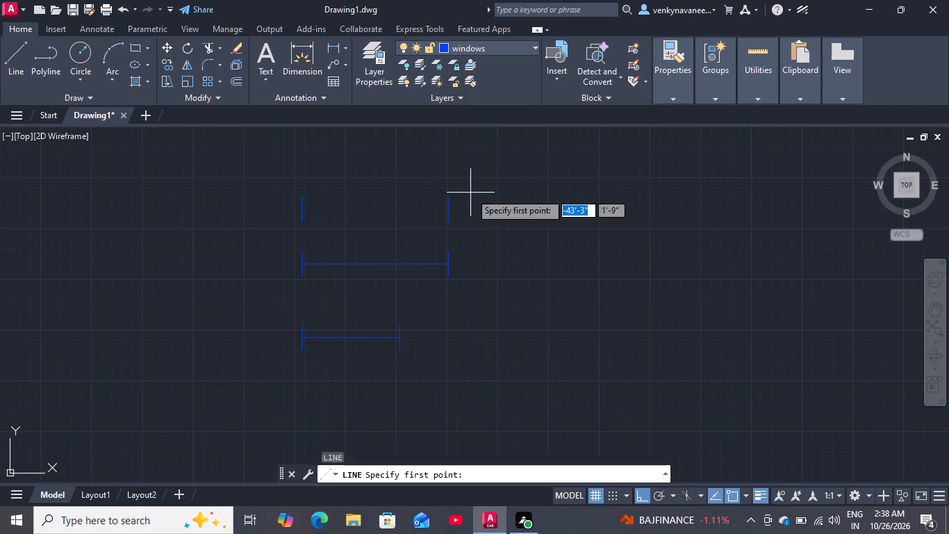
left_click(303, 210)
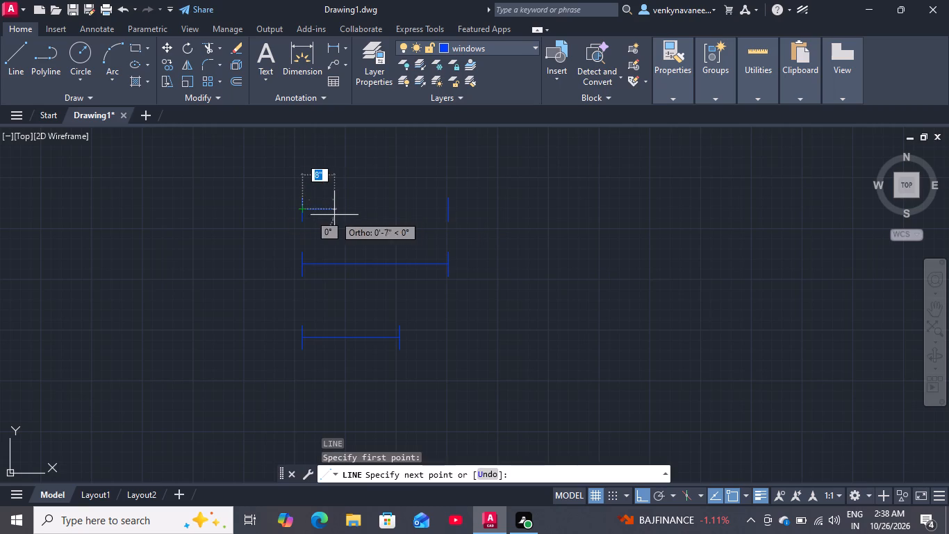
type("1'")
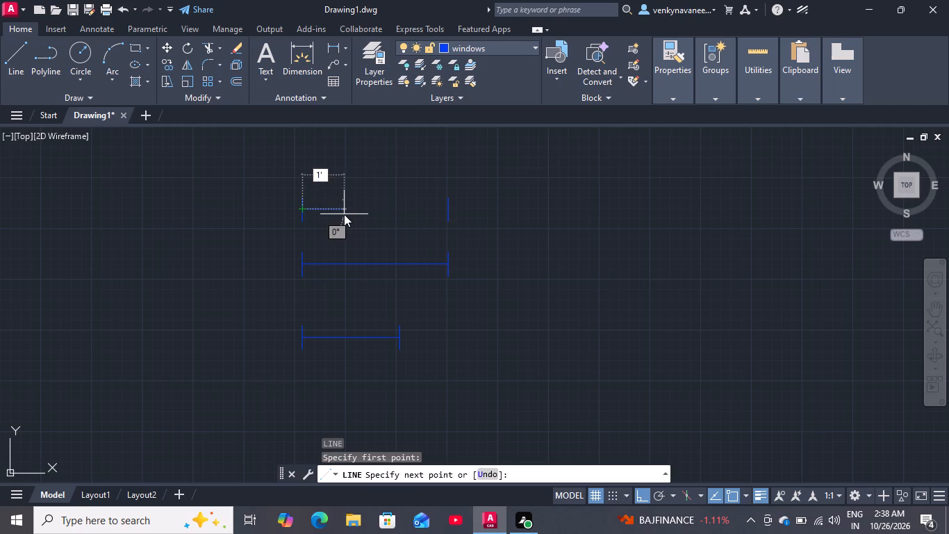
key("Return")
key("space")
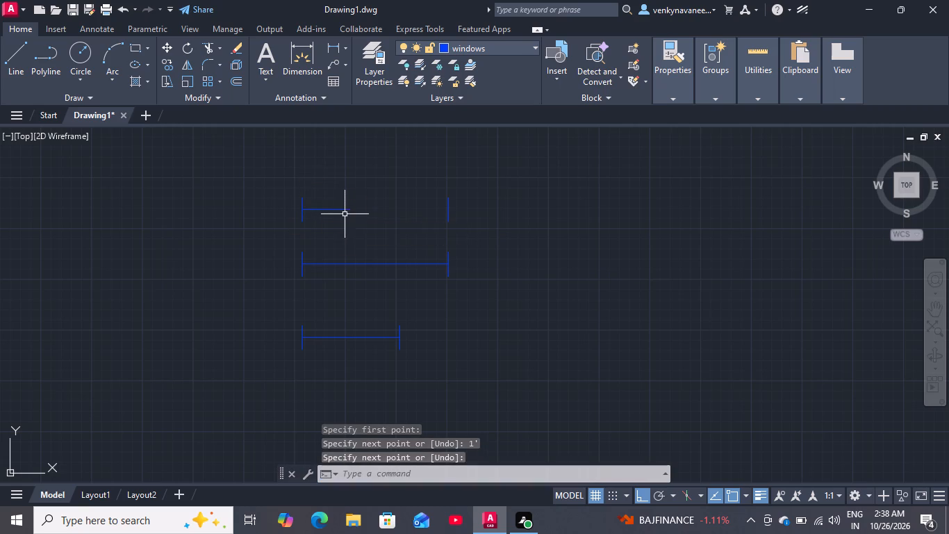
Move the topmost symbol's right end line by its midpoint onto the free end of the 1' line.
left_click(449, 211)
left_click(448, 211)
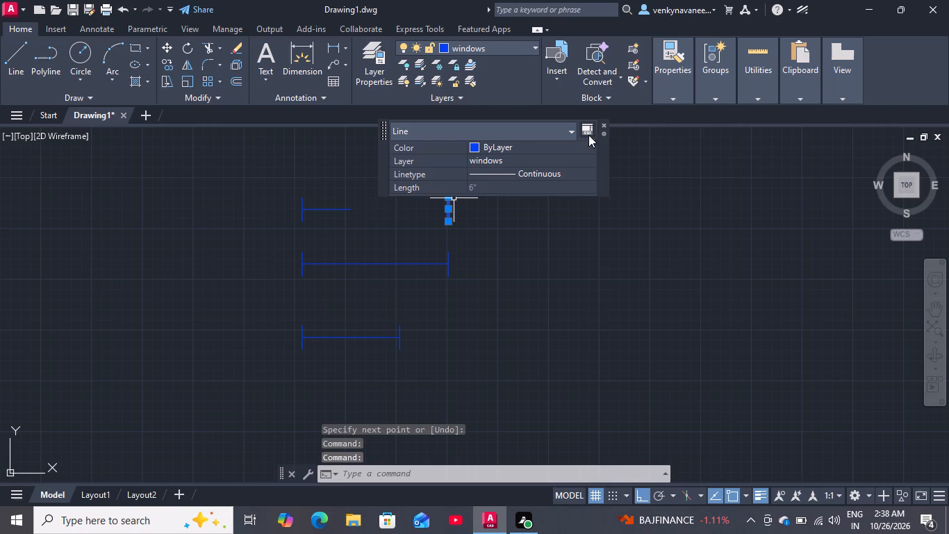
left_click(603, 122)
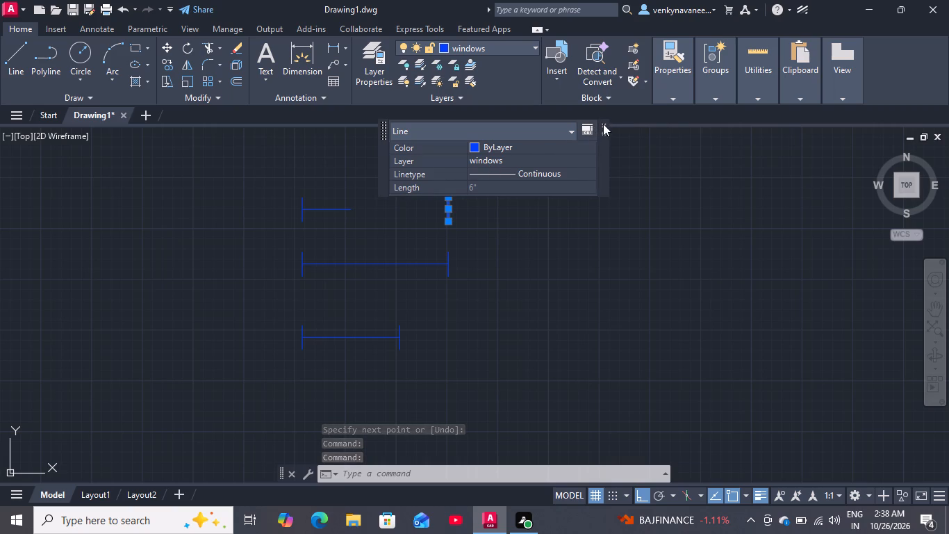
left_click(603, 124)
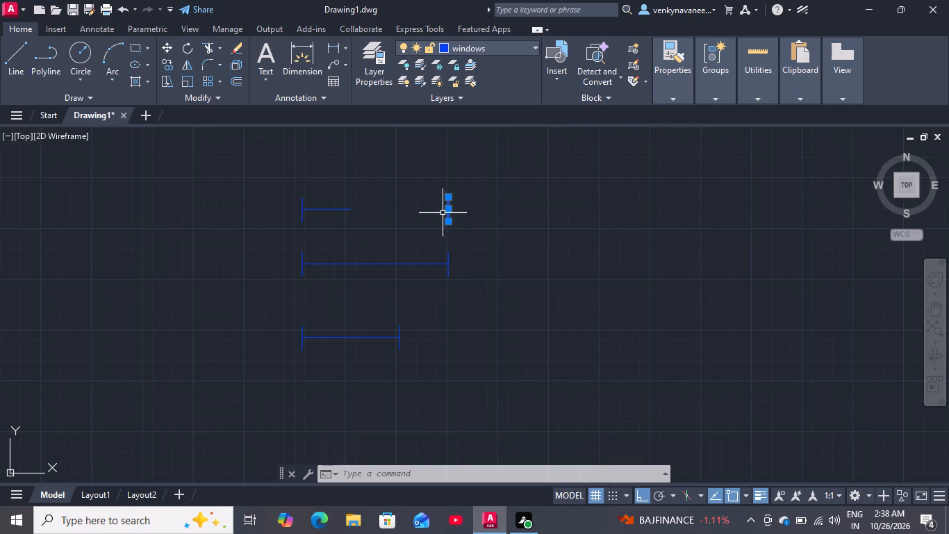
left_click(448, 211)
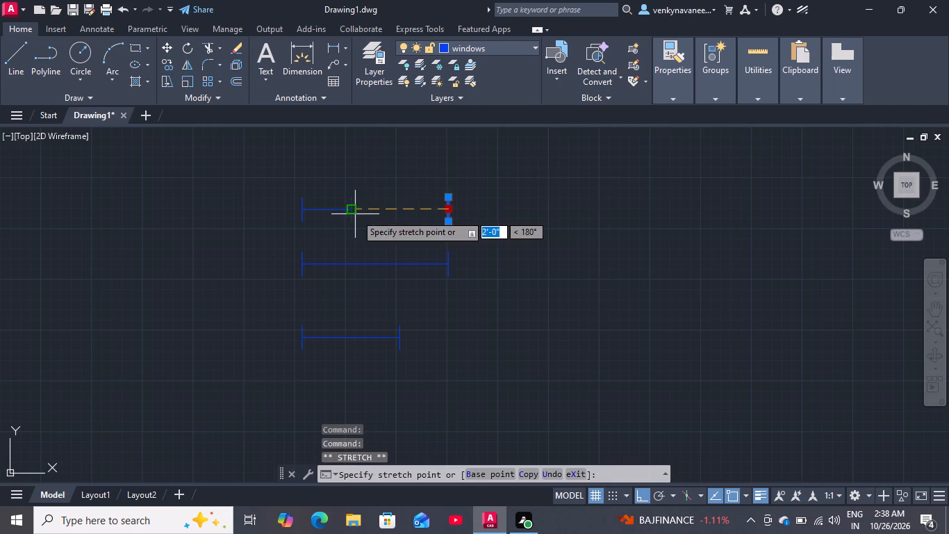
left_click(355, 214)
key("Escape")
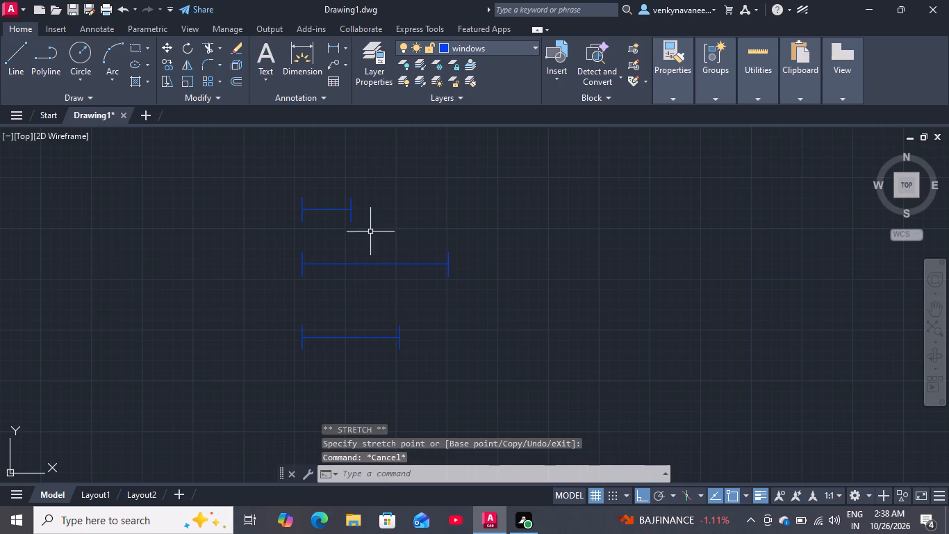
Move the 1' window symbol by its upper right corner into the top wall of the easternmost small room, on the outer wall line.
left_click(377, 201)
left_click(279, 230)
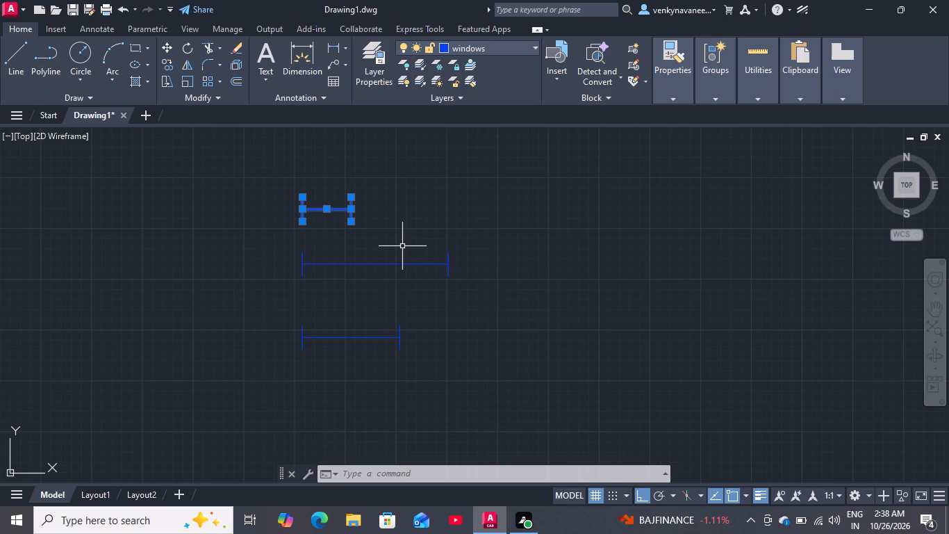
key("m")
key("Return")
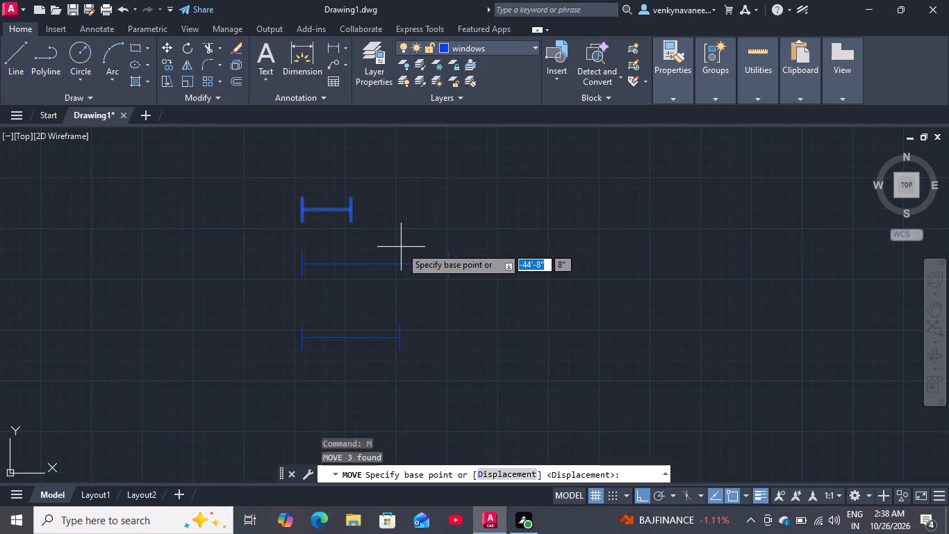
left_click(351, 196)
scroll(351, 214, "down", 6)
scroll(308, 166, "up", 4)
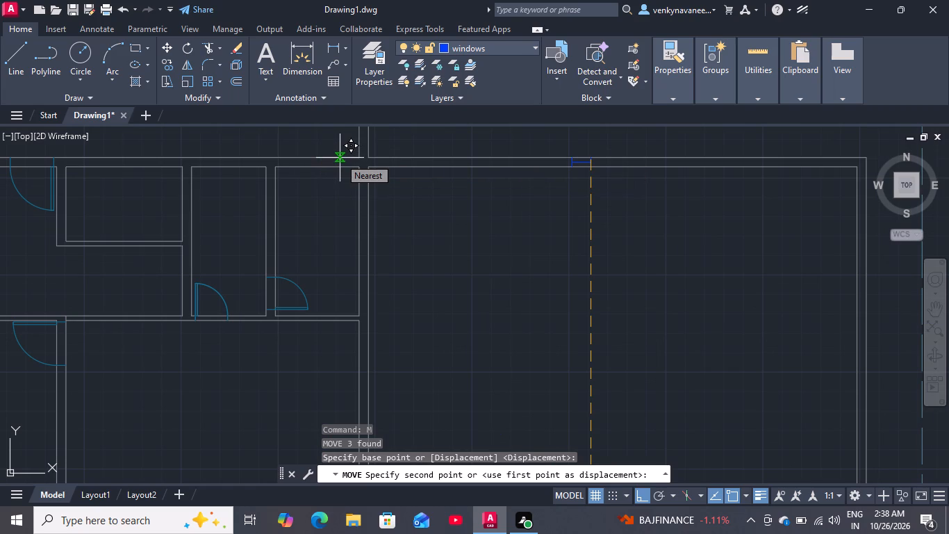
left_click(340, 158)
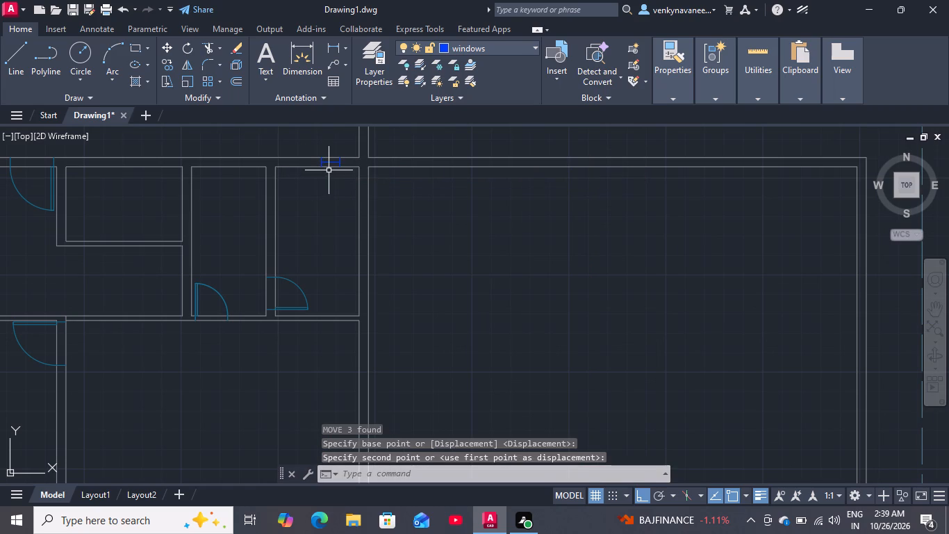
Copy the 1' window by its upper left corner along the same wall to the top of the adjacent narrow room to the west.
scroll(329, 170, "up", 1)
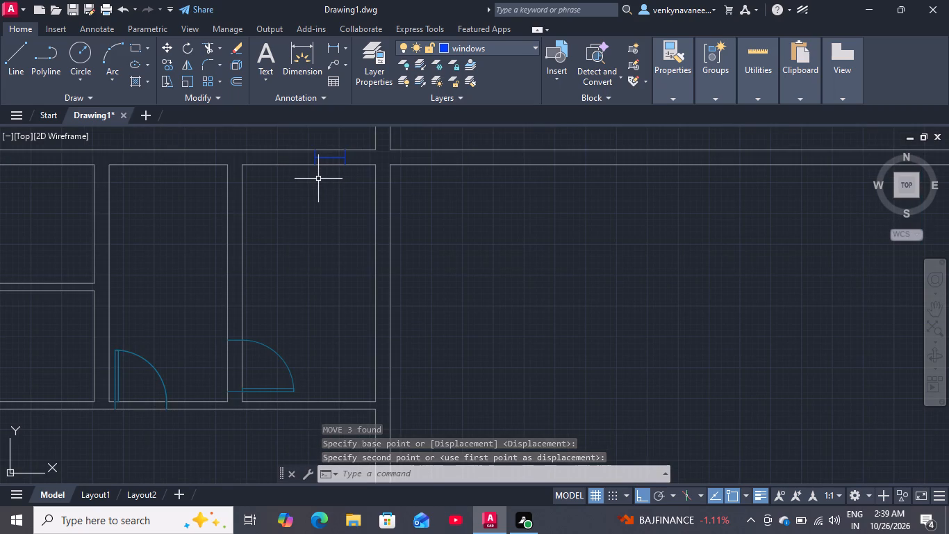
scroll(327, 164, "up", 2)
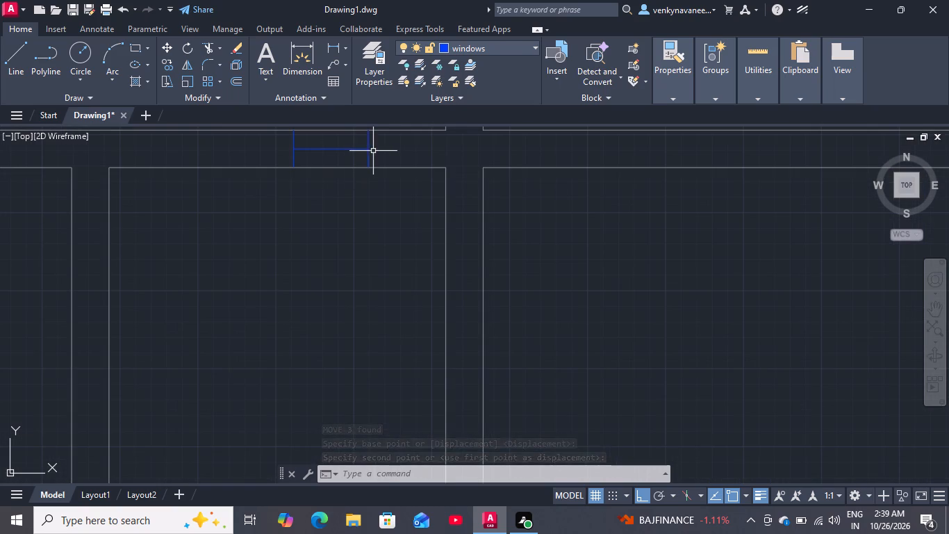
left_click_drag(375, 150, 366, 150)
left_click(289, 159)
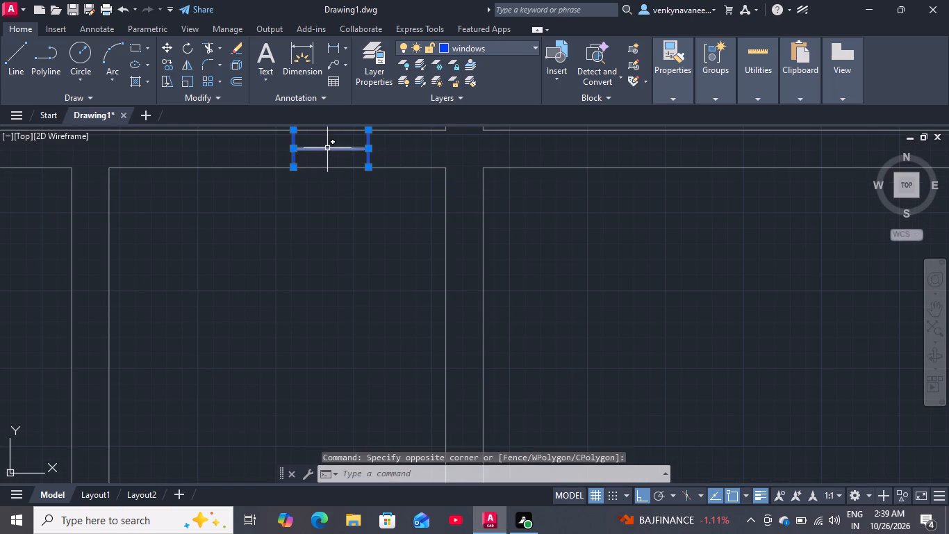
left_click(327, 148)
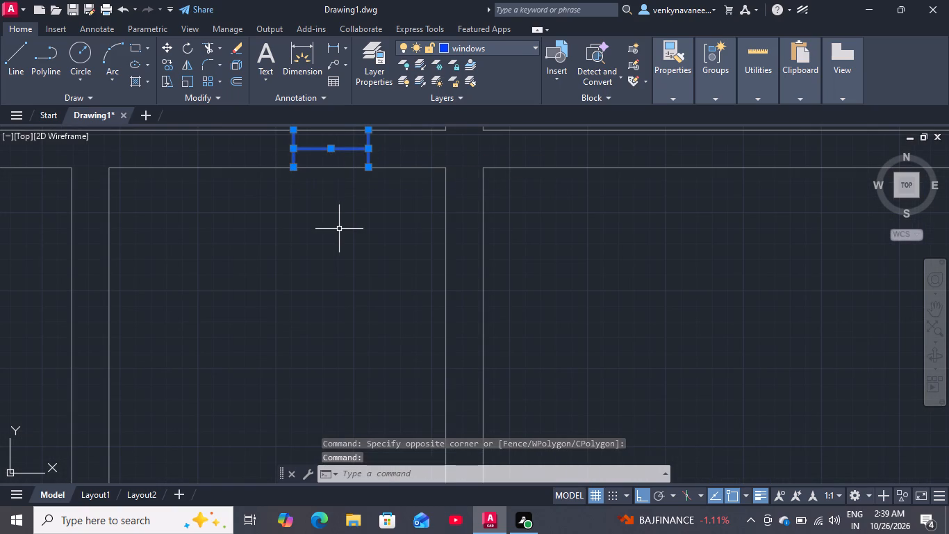
type("co")
key("Return")
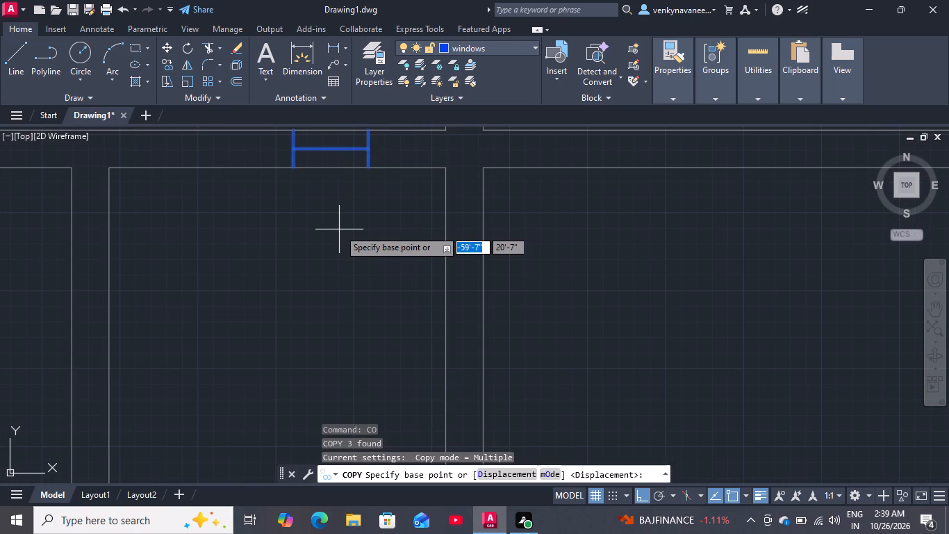
scroll(370, 247, "down", 2)
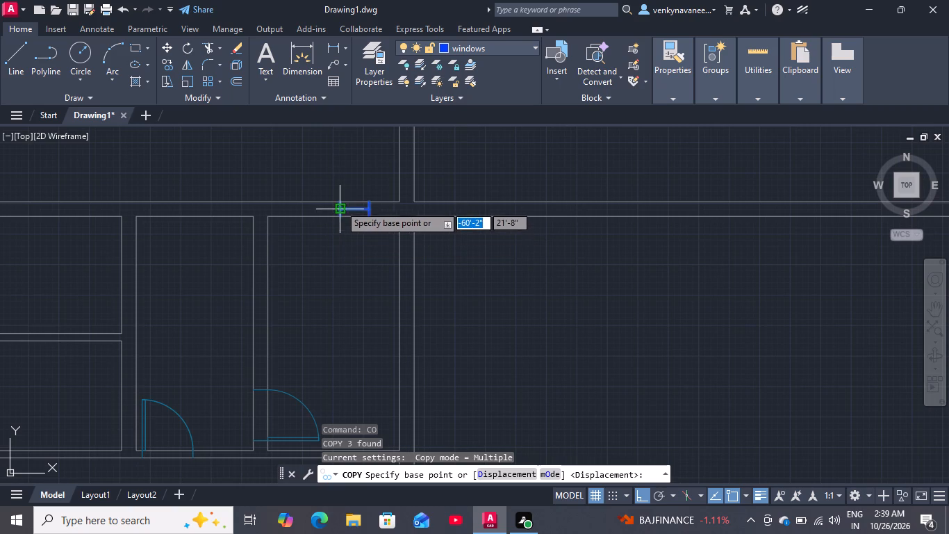
scroll(336, 200, "up", 1)
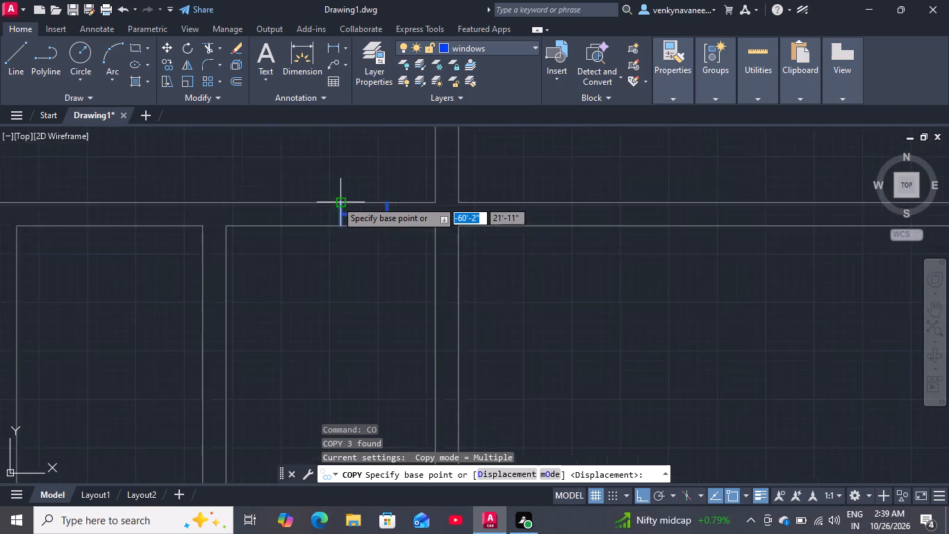
scroll(336, 200, "up", 1)
left_click(338, 205)
scroll(288, 219, "down", 4)
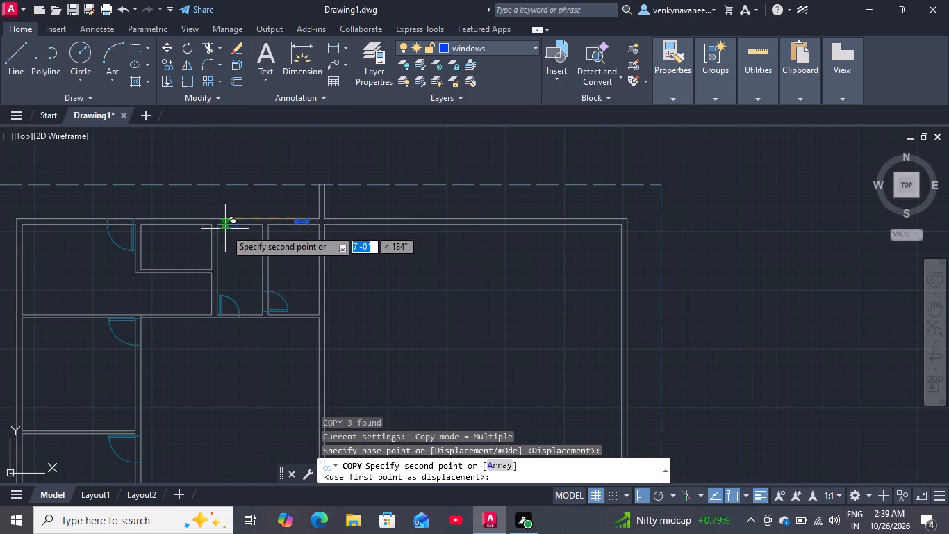
scroll(234, 224, "up", 2)
left_click(229, 215)
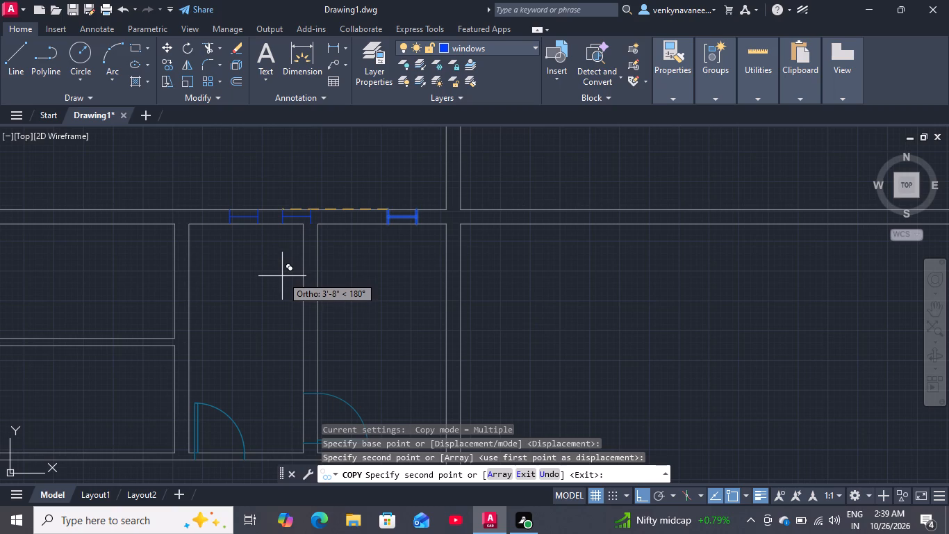
key("space")
scroll(286, 252, "down", 3)
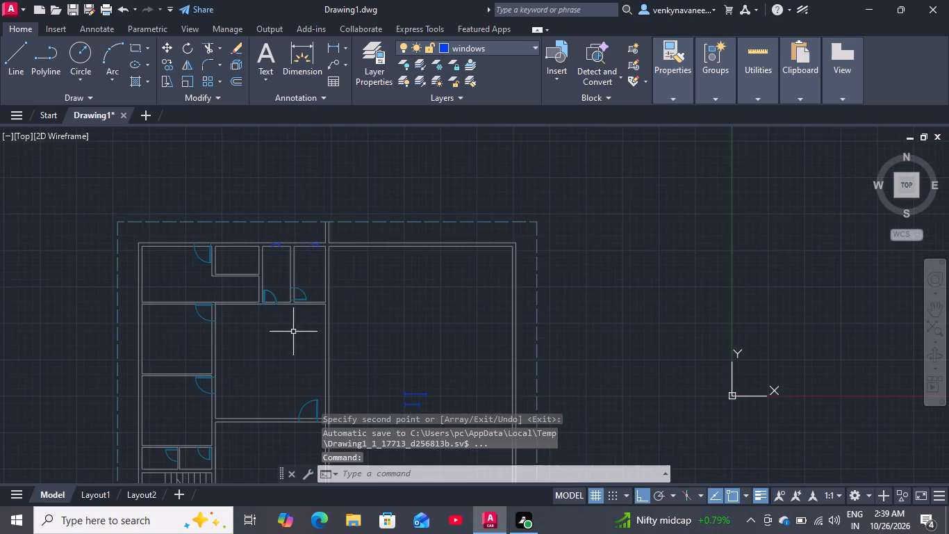
Move the 2' window symbol by its upper right corner onto the top wall's outer line in the northwest room, west of the door.
scroll(295, 307, "down", 2)
scroll(338, 356, "up", 4)
scroll(339, 341, "down", 1)
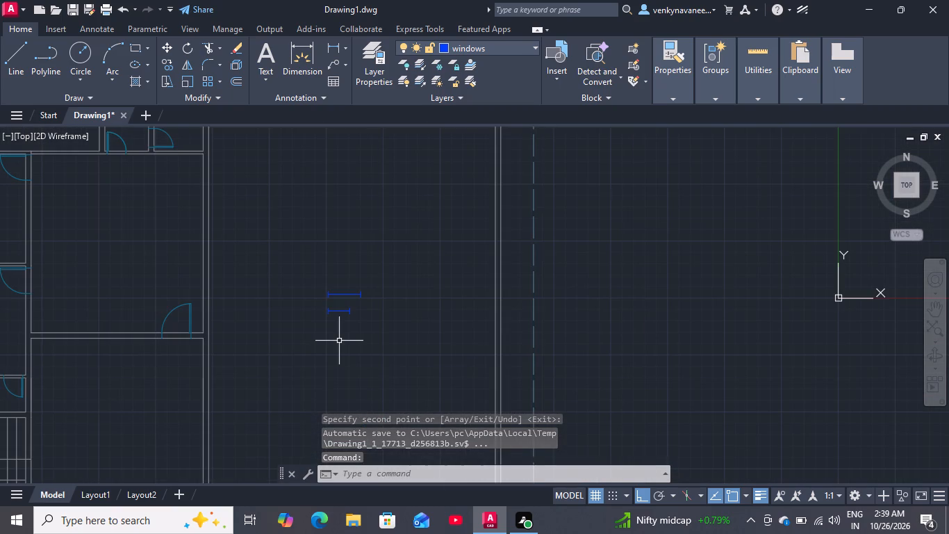
scroll(339, 341, "up", 2)
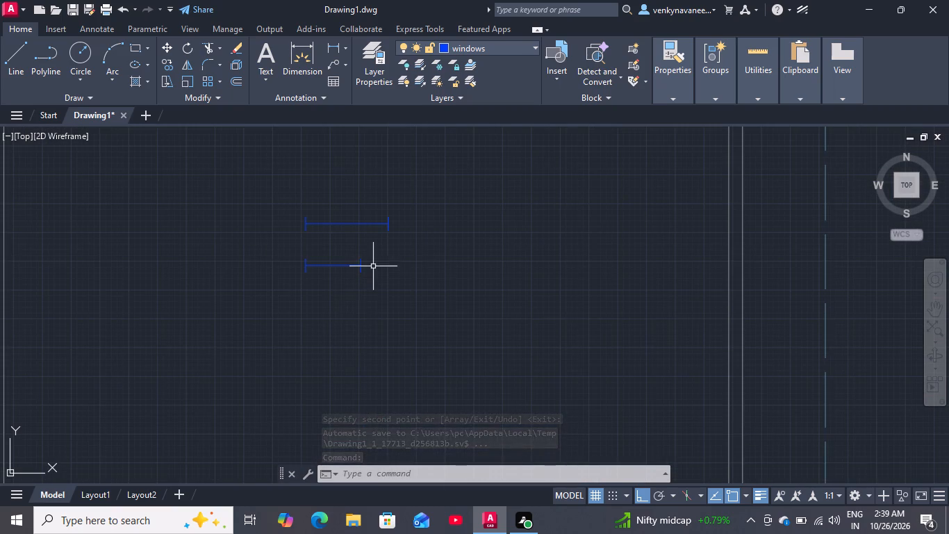
left_click(372, 259)
left_click(279, 295)
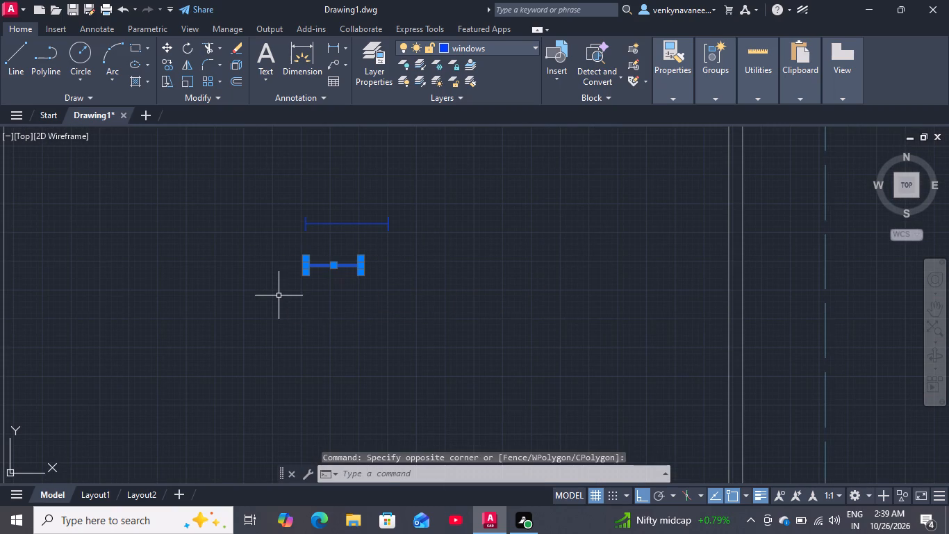
key("m")
key("Return")
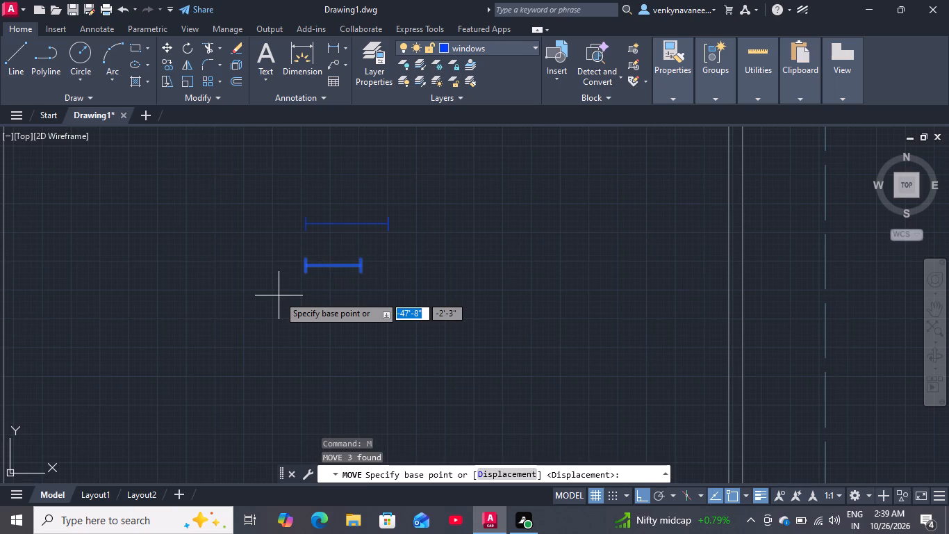
left_click(358, 256)
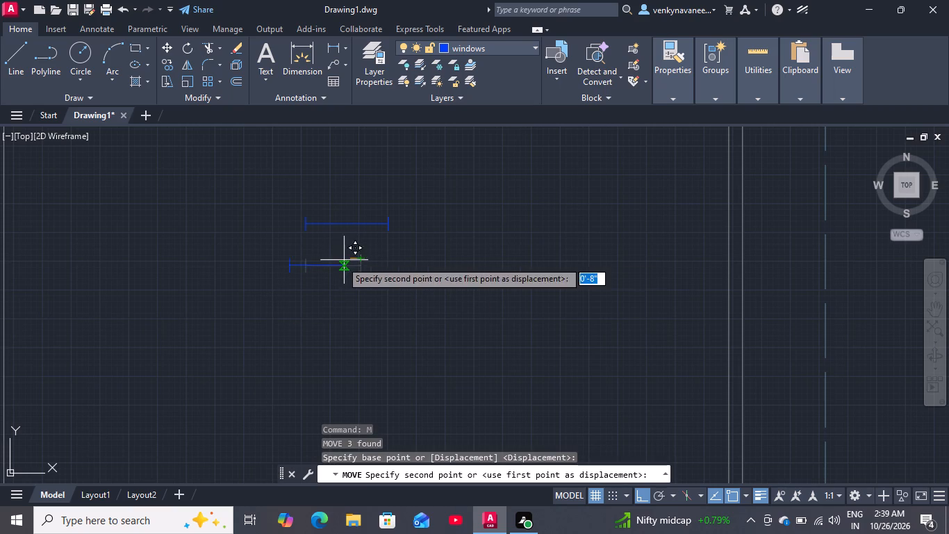
scroll(333, 269, "down", 5)
scroll(270, 208, "up", 4)
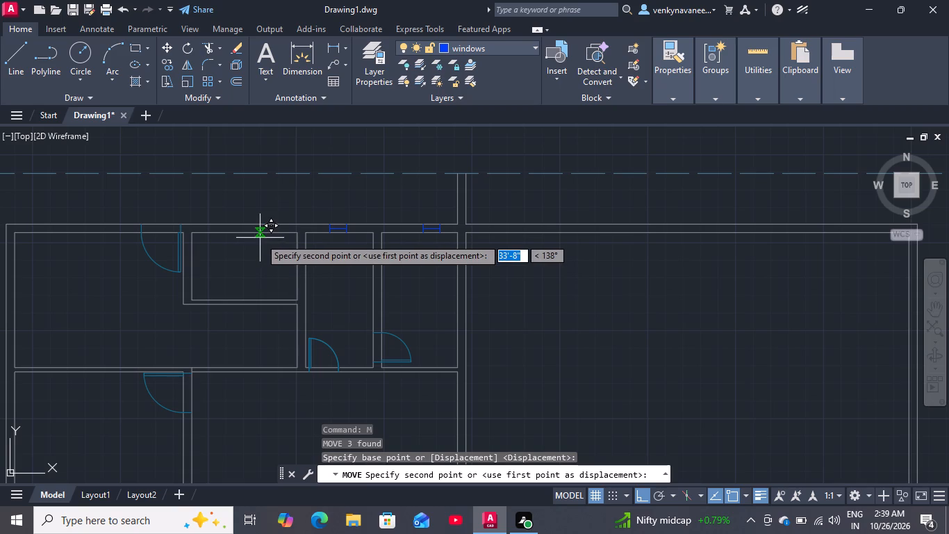
left_click(129, 226)
Rotate the remaining 3' window symbol 90° to stand vertically.
scroll(261, 202, "down", 1)
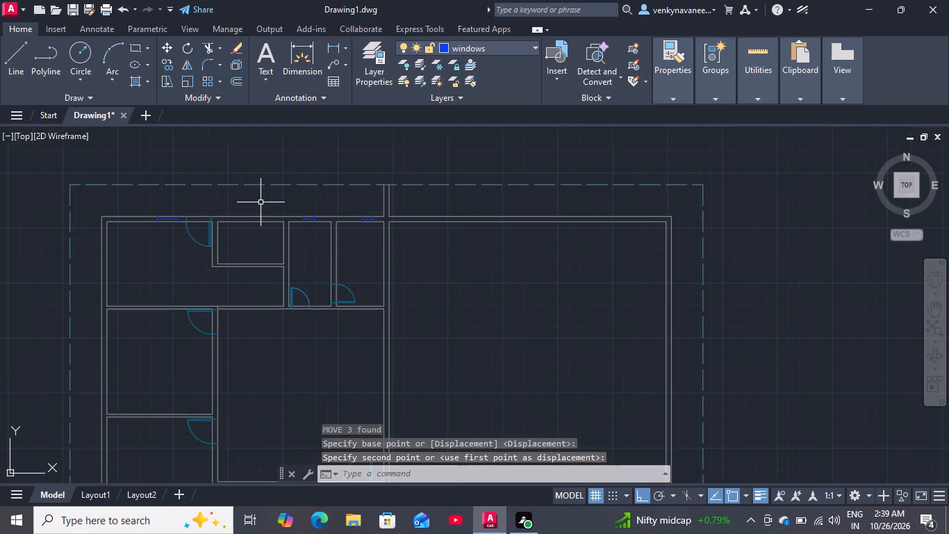
scroll(272, 239, "down", 3)
scroll(329, 299, "up", 2)
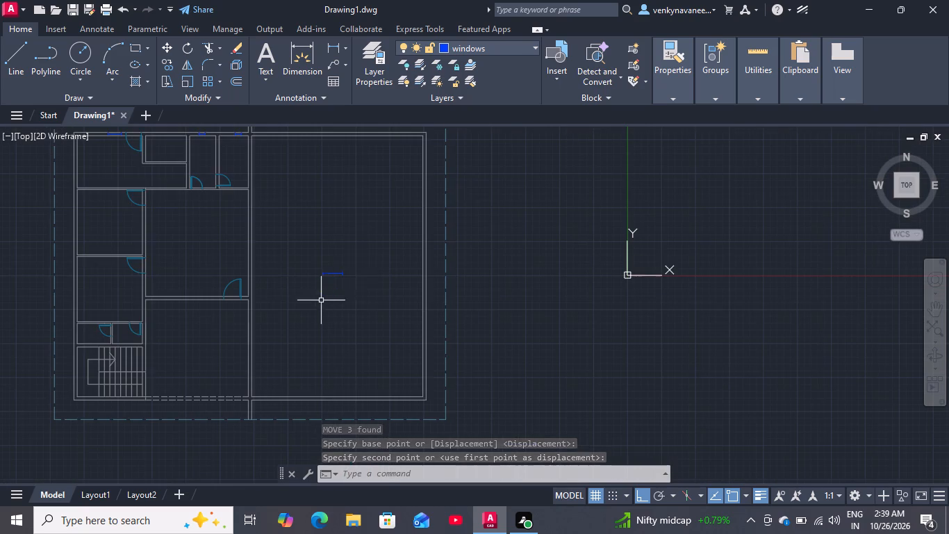
left_click(358, 258)
left_click(279, 296)
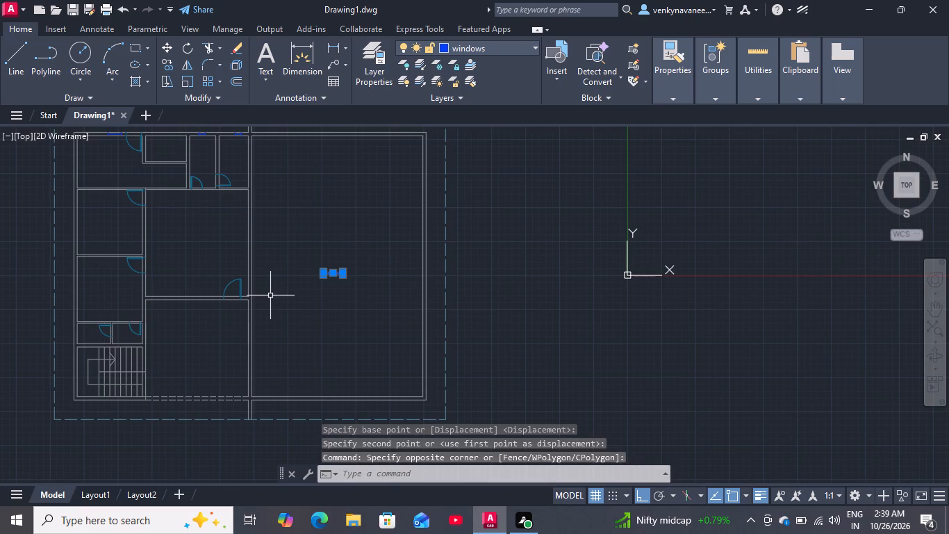
type("ro")
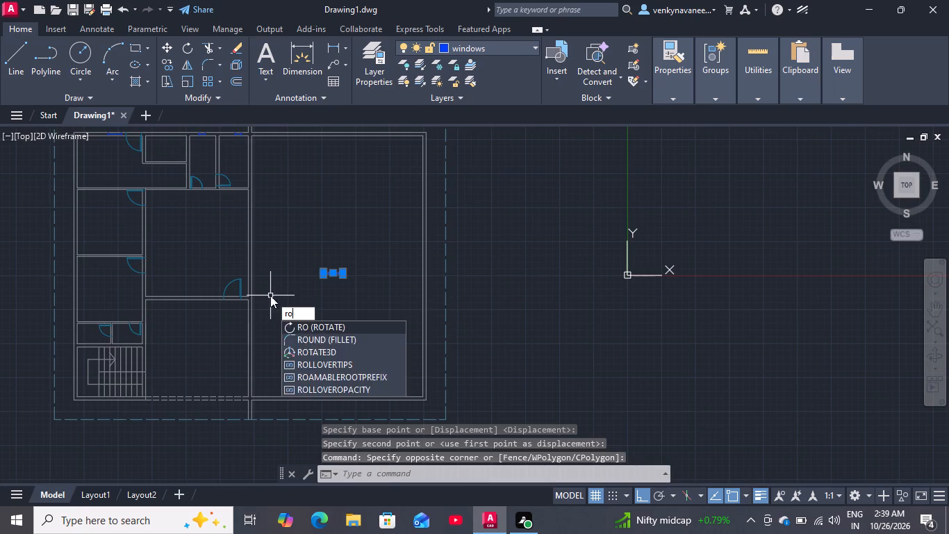
key("Return")
left_click(306, 296)
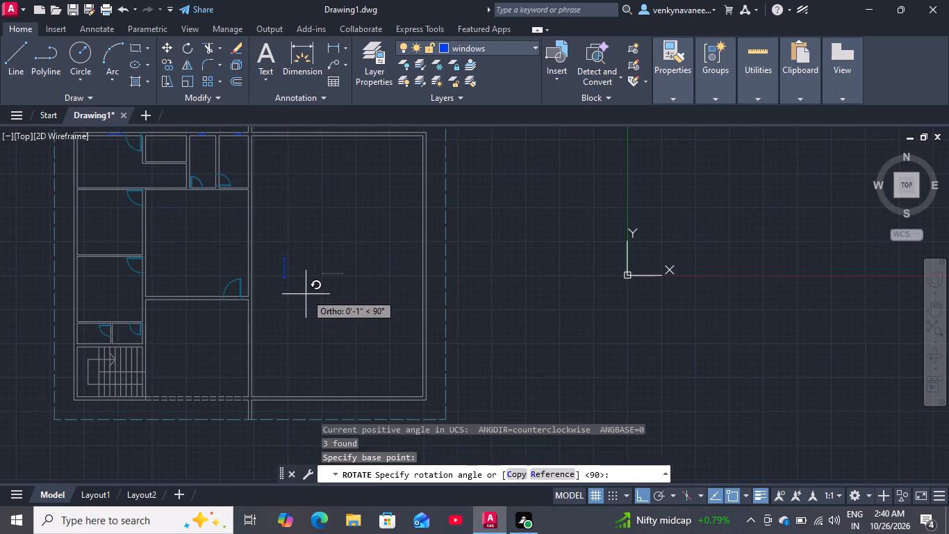
left_click(317, 242)
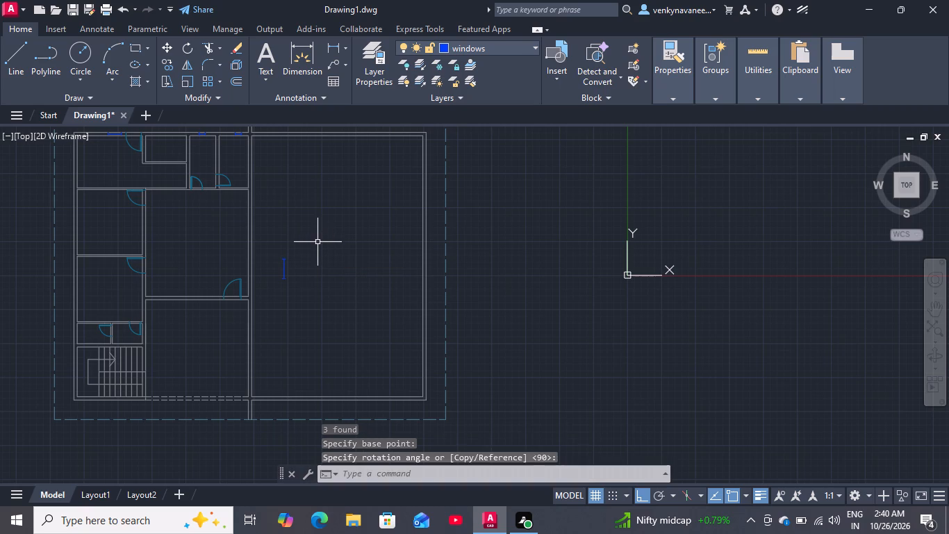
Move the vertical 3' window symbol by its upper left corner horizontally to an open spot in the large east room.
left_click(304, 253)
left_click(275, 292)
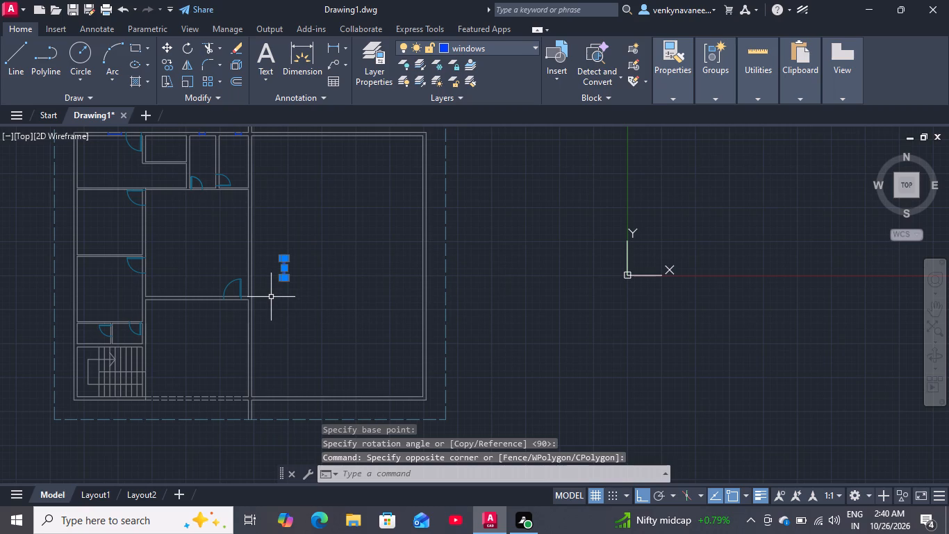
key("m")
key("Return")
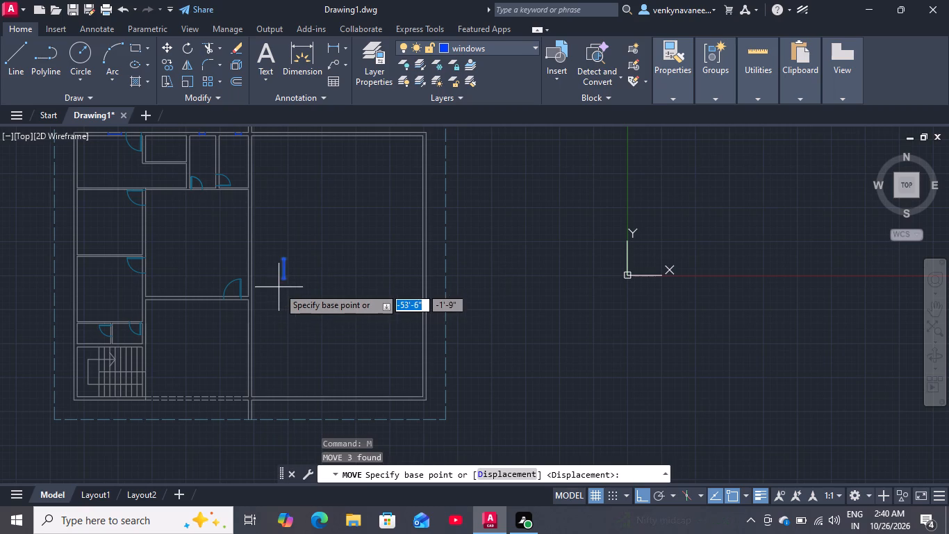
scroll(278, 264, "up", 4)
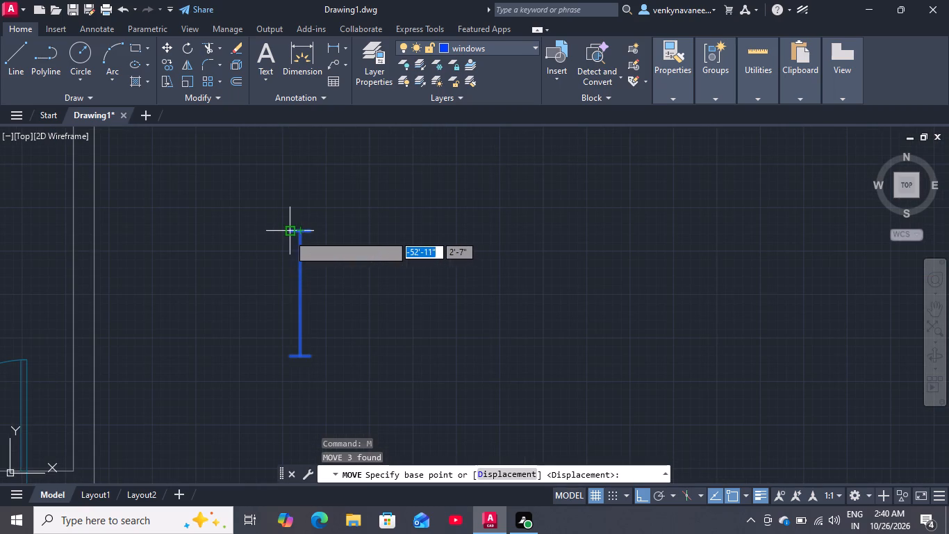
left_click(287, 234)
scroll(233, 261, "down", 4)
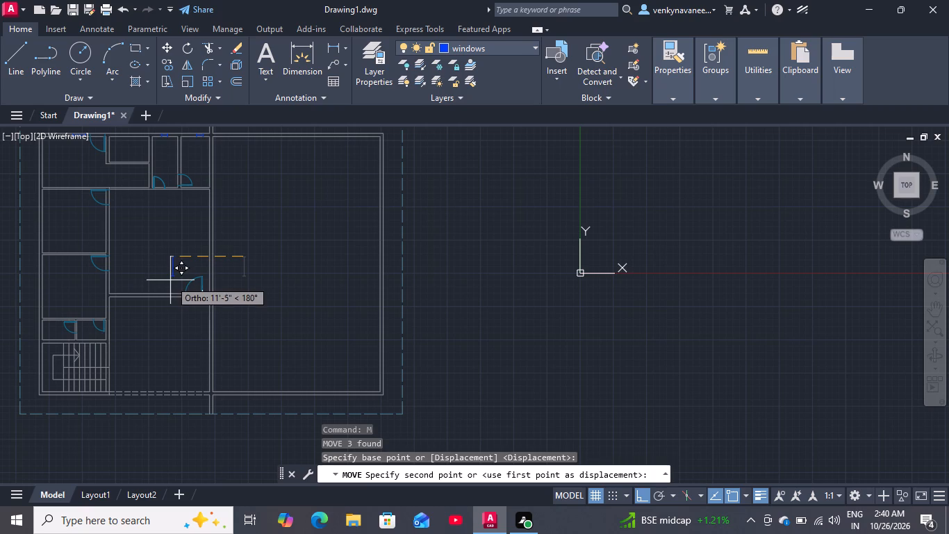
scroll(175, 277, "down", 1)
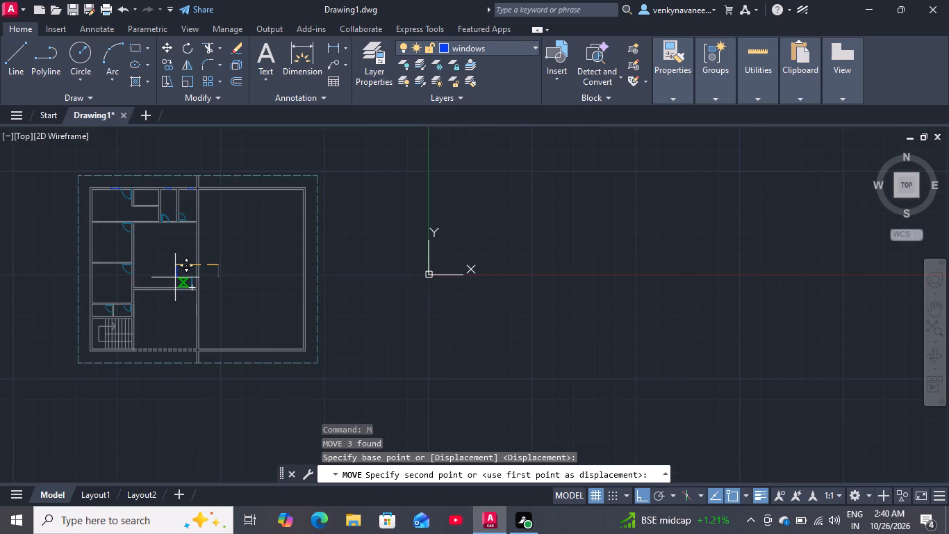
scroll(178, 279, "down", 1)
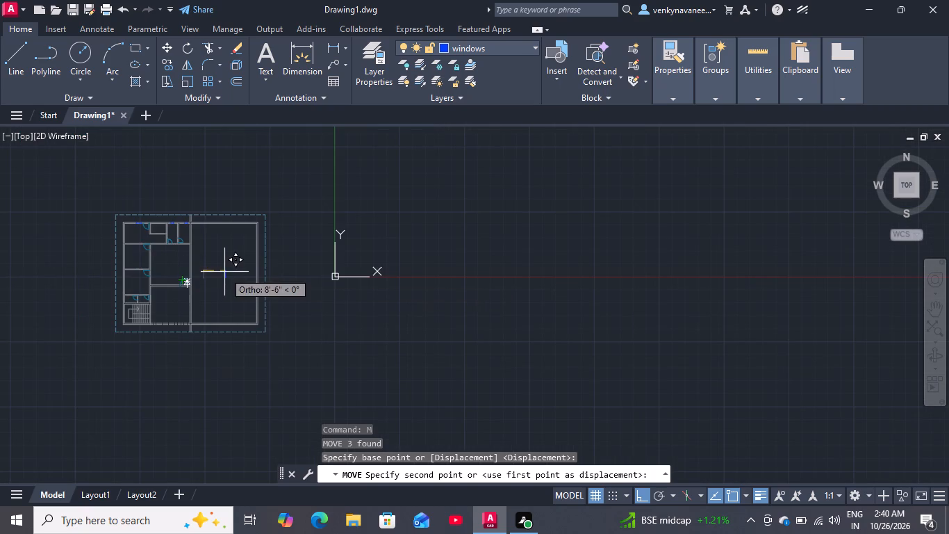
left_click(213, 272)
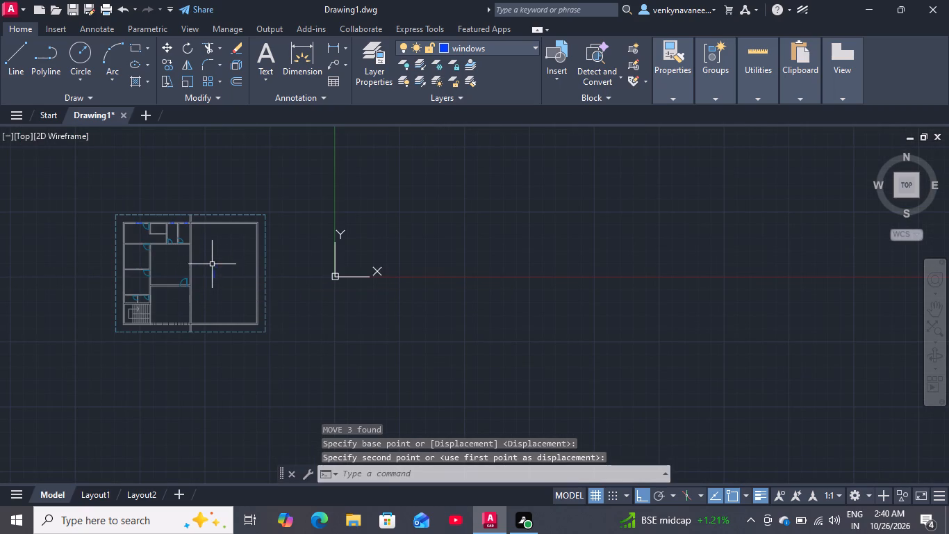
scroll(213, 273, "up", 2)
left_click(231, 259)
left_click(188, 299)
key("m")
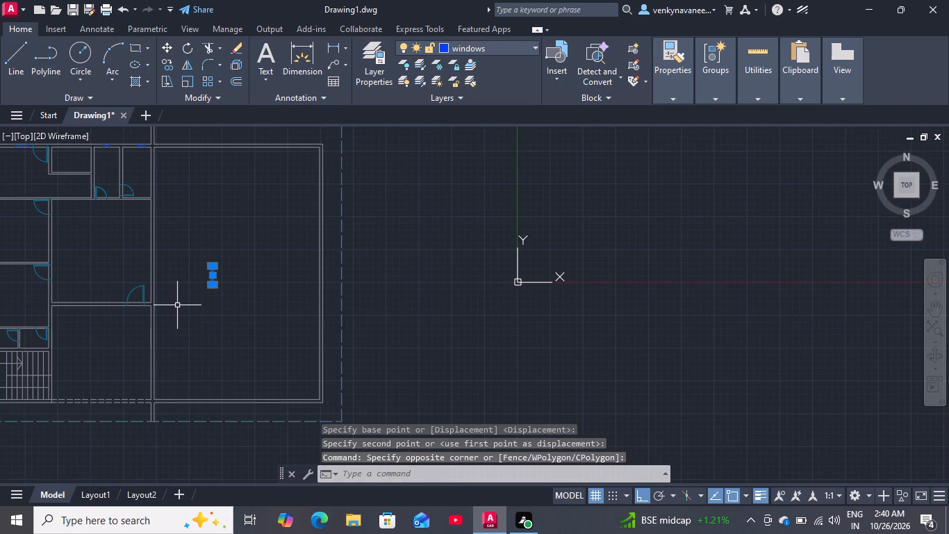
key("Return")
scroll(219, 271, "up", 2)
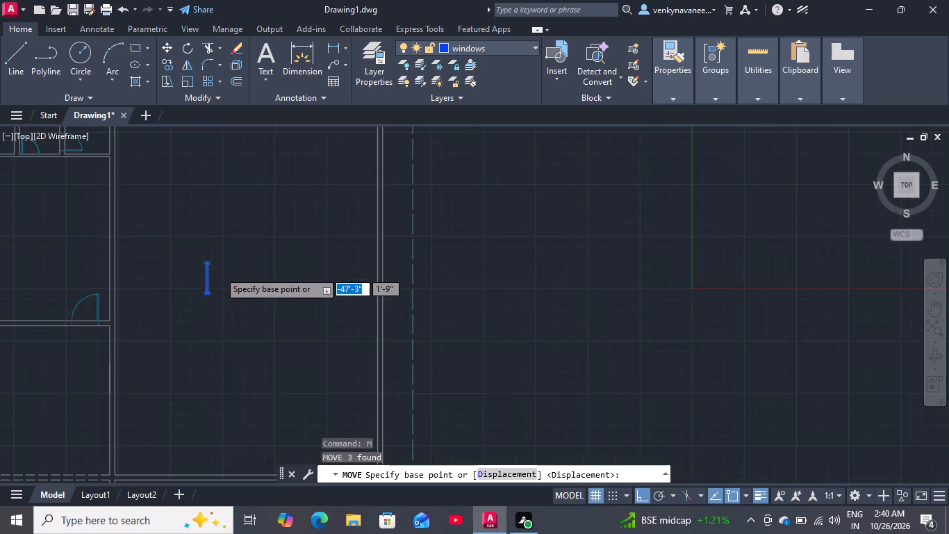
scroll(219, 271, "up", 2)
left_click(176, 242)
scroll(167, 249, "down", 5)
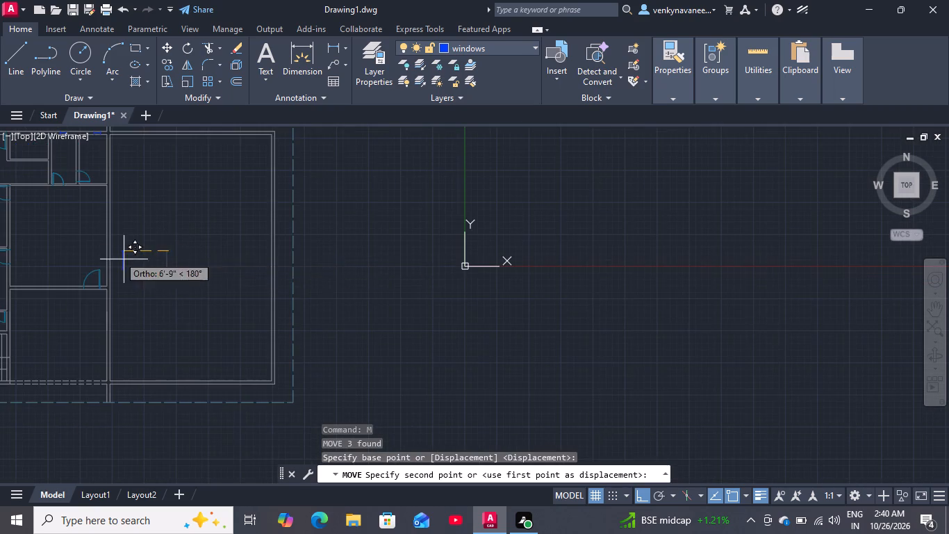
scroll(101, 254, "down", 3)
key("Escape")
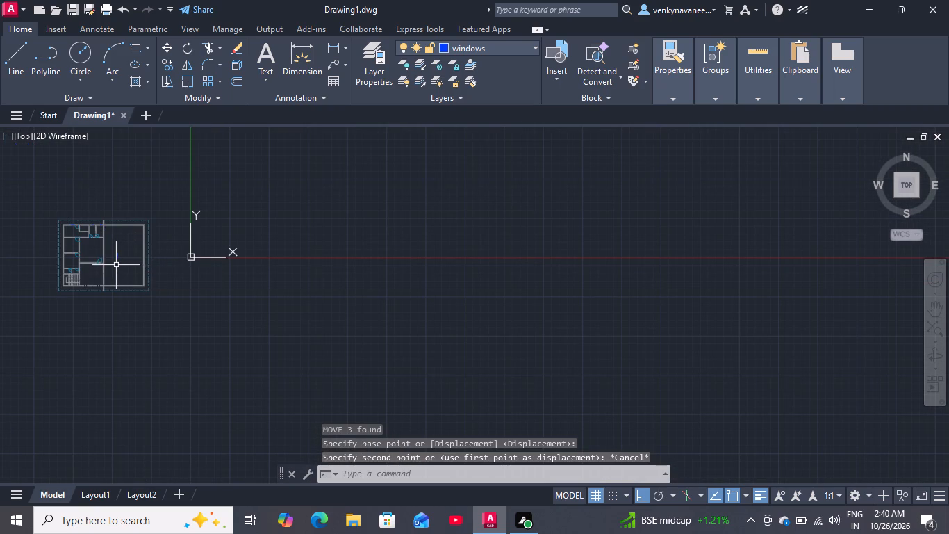
Move the vertical 3' window by the midpoint between its two east corners to the middle of the second west room's outer wall, on the inner line.
scroll(115, 262, "up", 6)
scroll(143, 233, "down", 1)
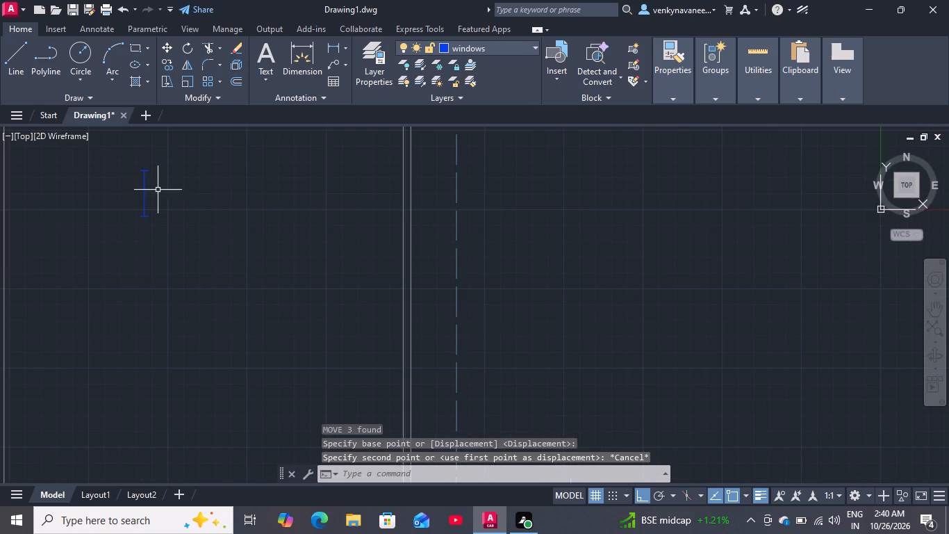
left_click_drag(163, 160, 156, 170)
left_click(94, 264)
key("space")
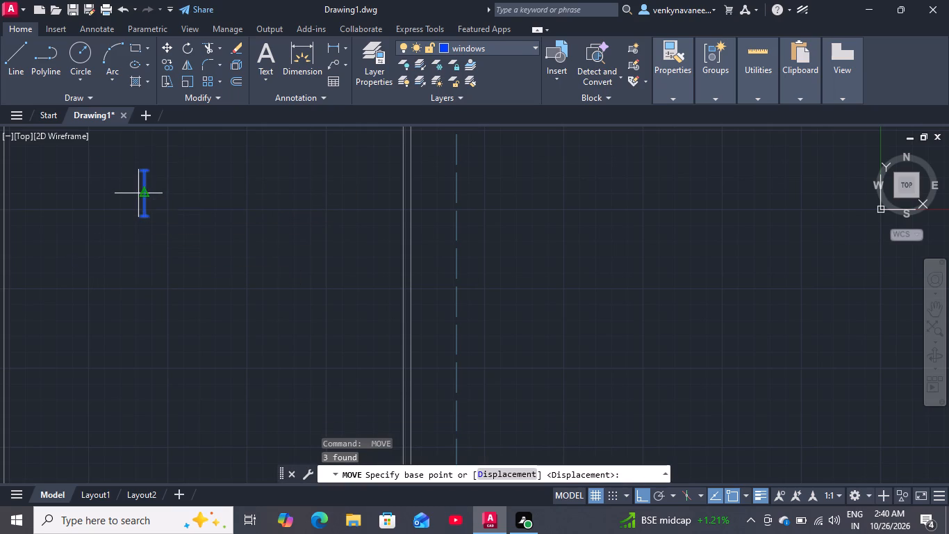
scroll(149, 173, "up", 2)
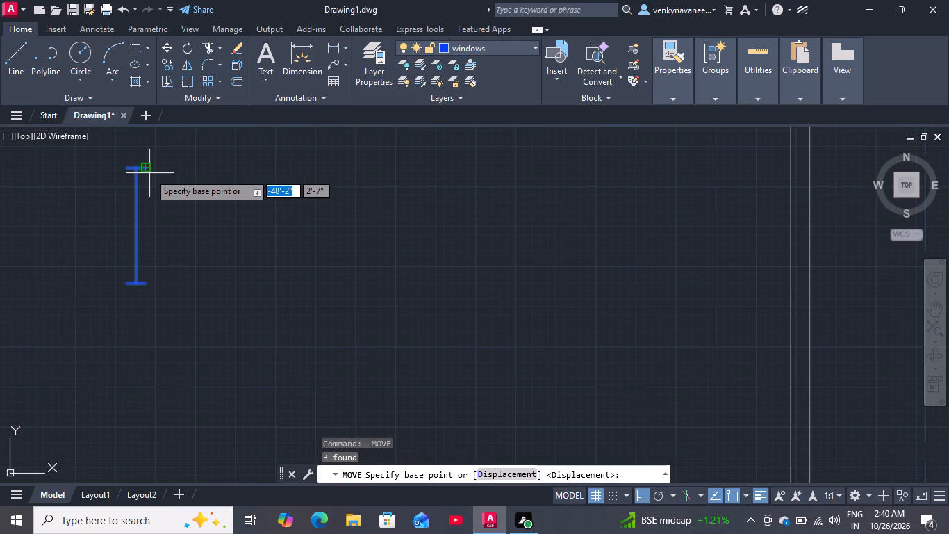
type("m2p")
key("Return")
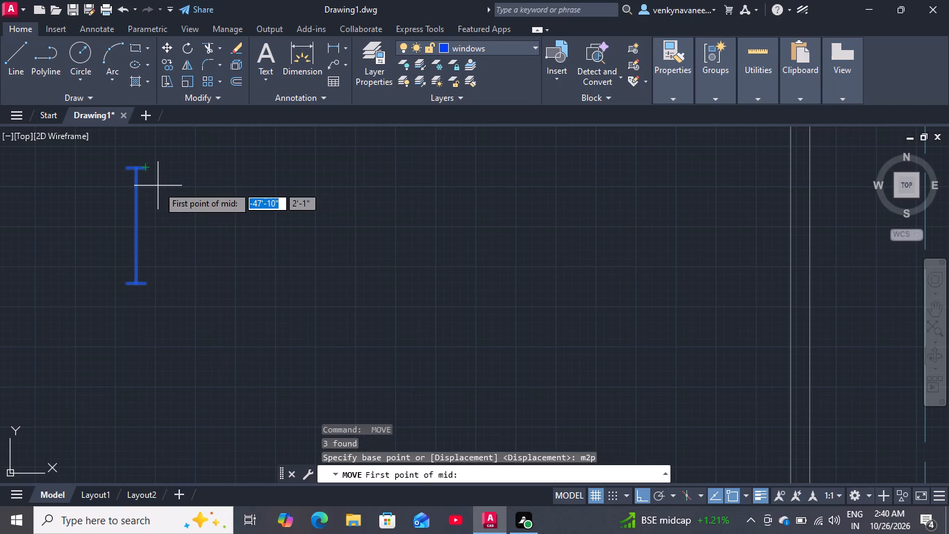
left_click(149, 170)
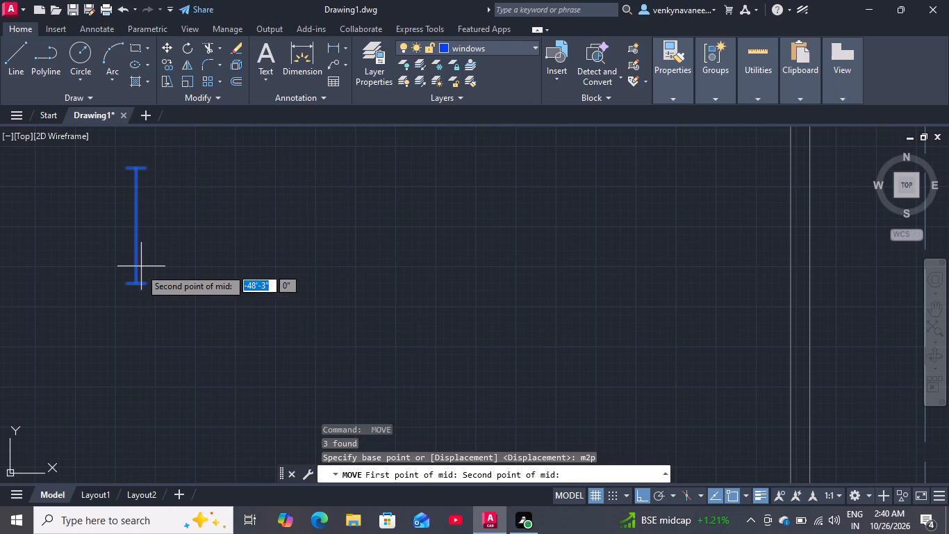
double_click(143, 283)
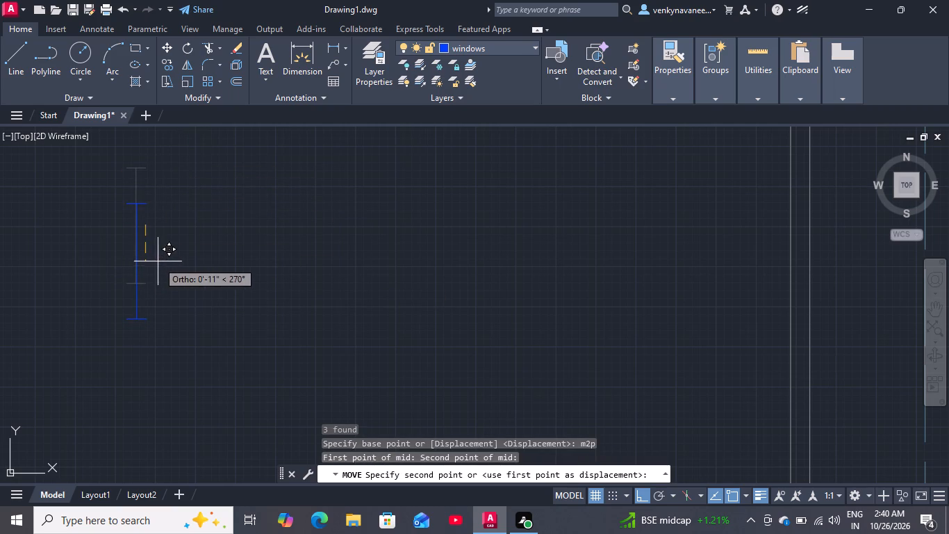
scroll(147, 274, "down", 6)
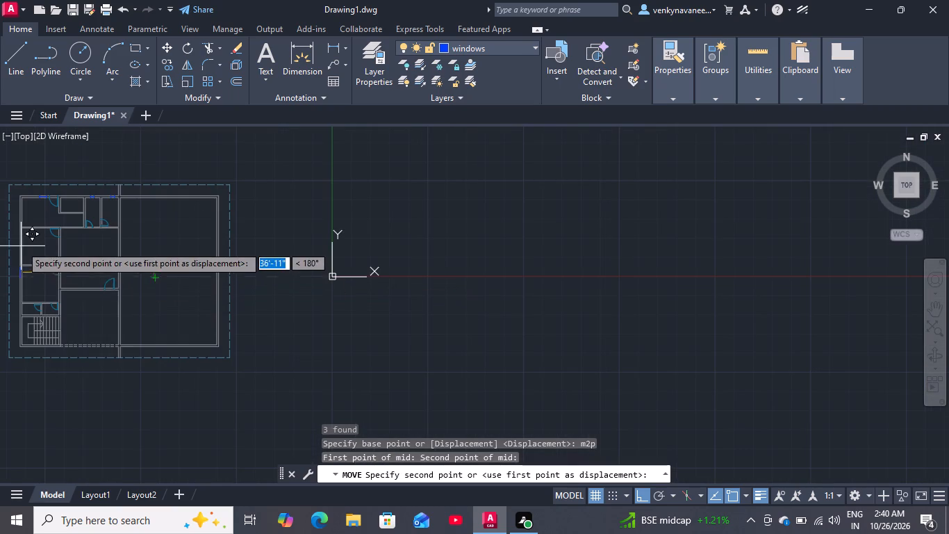
scroll(15, 235, "up", 5)
scroll(76, 223, "down", 2)
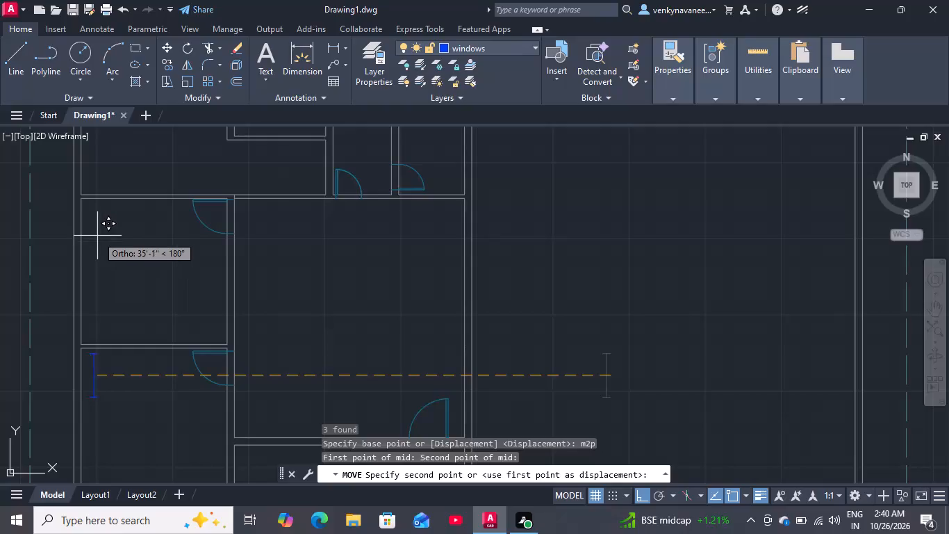
left_click(79, 270)
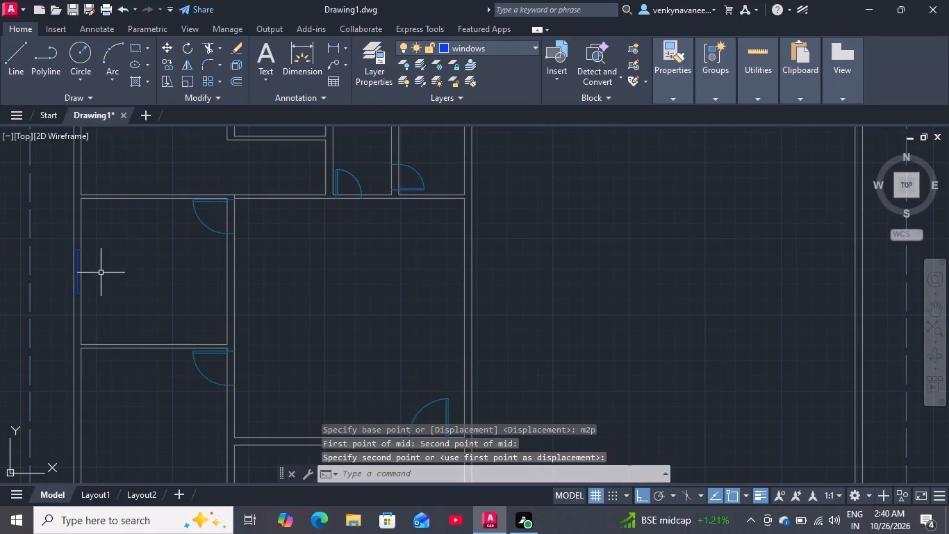
Move the vertical 3' window from the second west room to the middle of the third west room's outer wall, on the inner line.
scroll(66, 291, "down", 2)
scroll(65, 293, "up", 5)
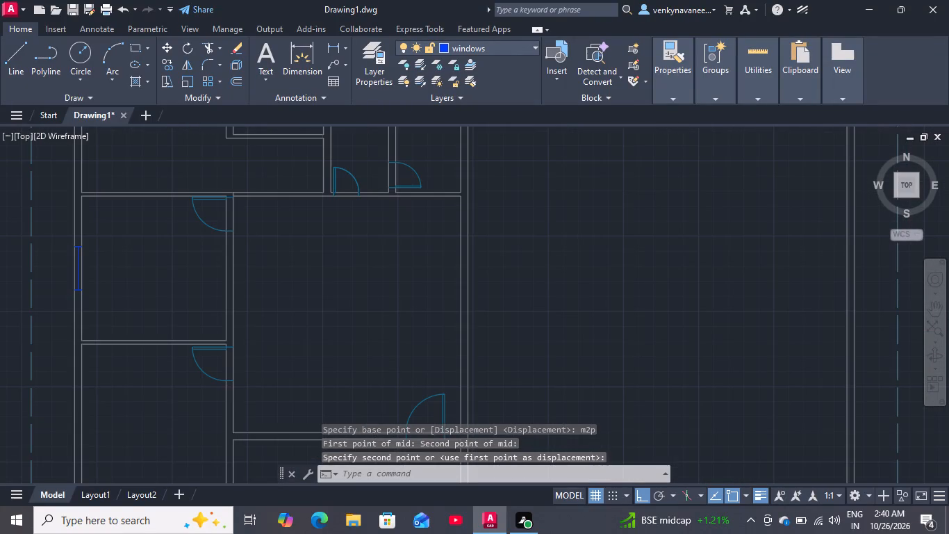
scroll(88, 251, "down", 1)
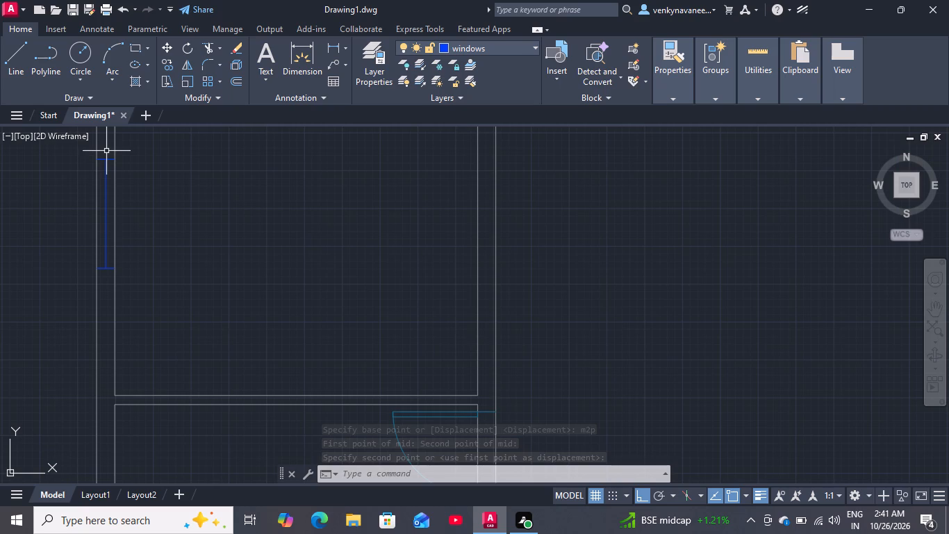
left_click(106, 151)
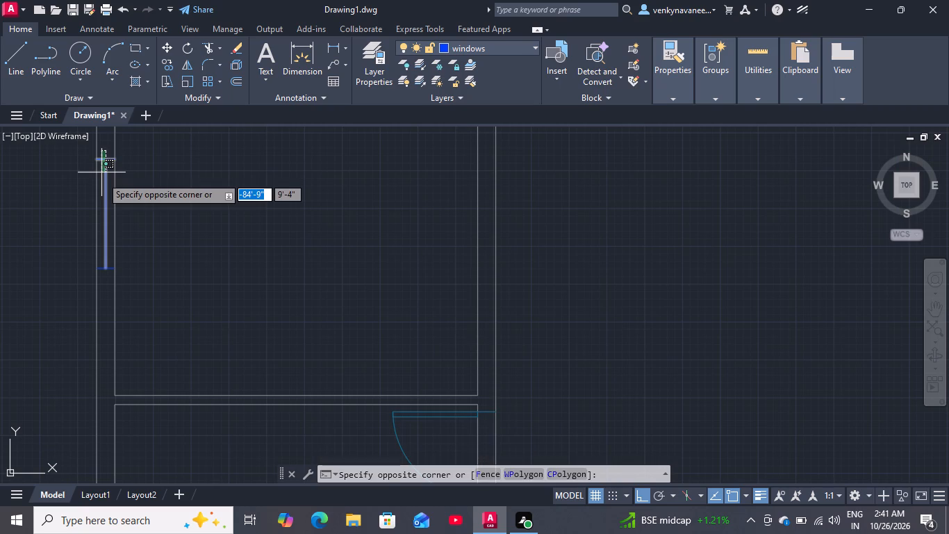
left_click(103, 273)
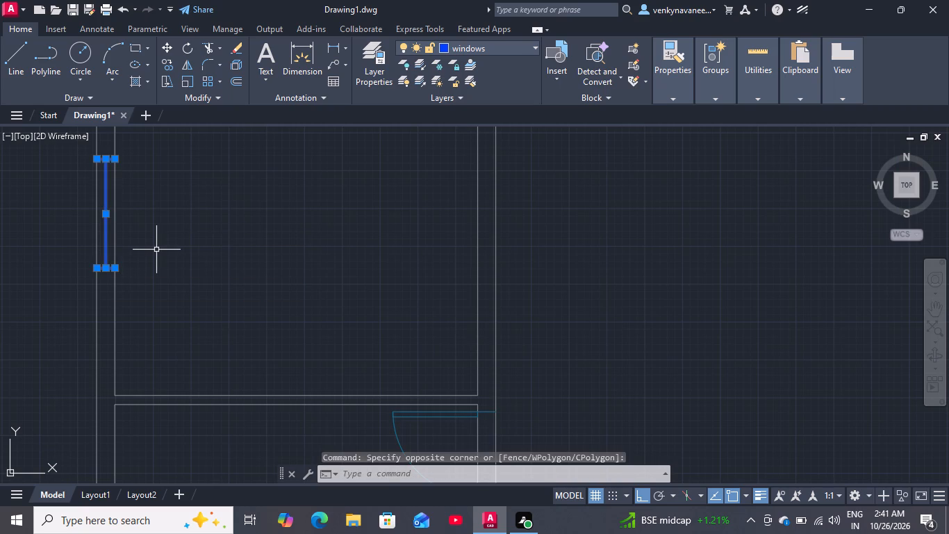
key("m")
key("Return")
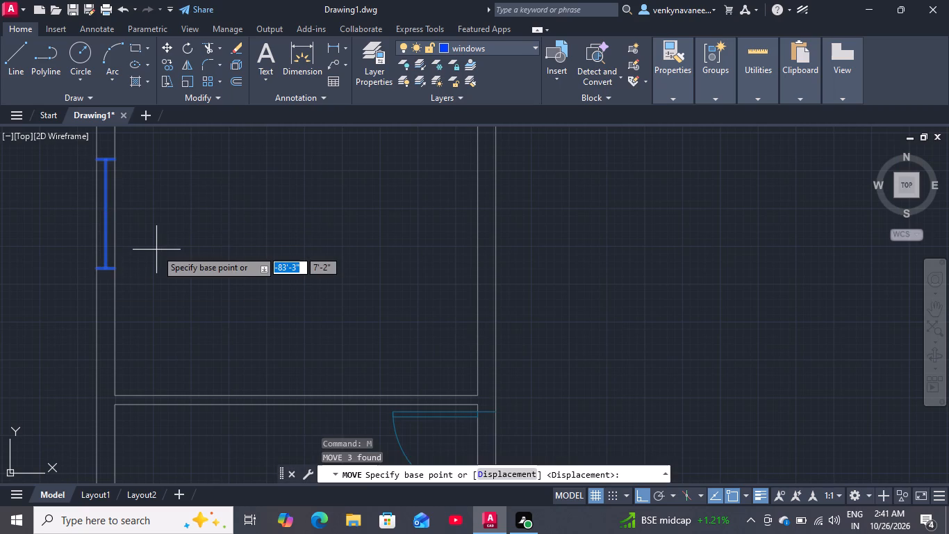
double_click(115, 218)
scroll(128, 223, "down", 4)
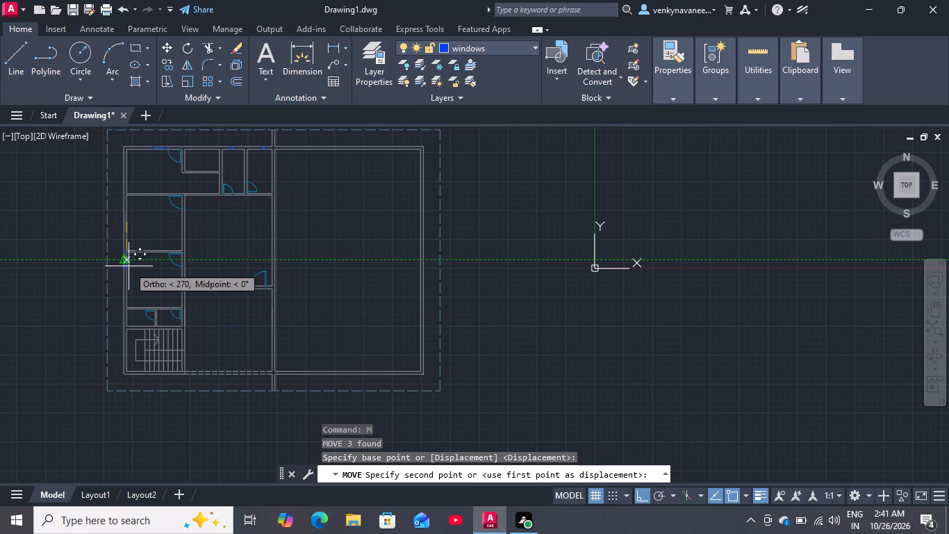
scroll(121, 300, "up", 1)
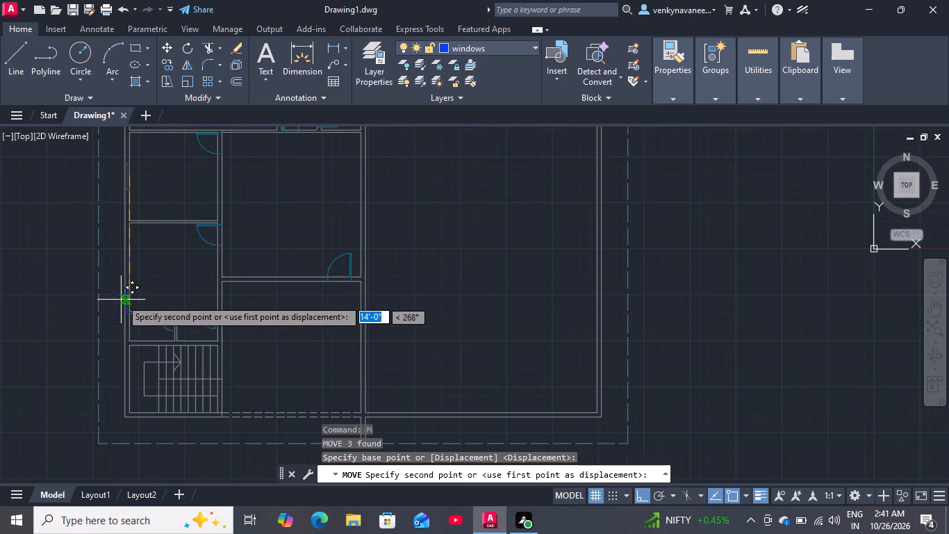
scroll(123, 286, "up", 2)
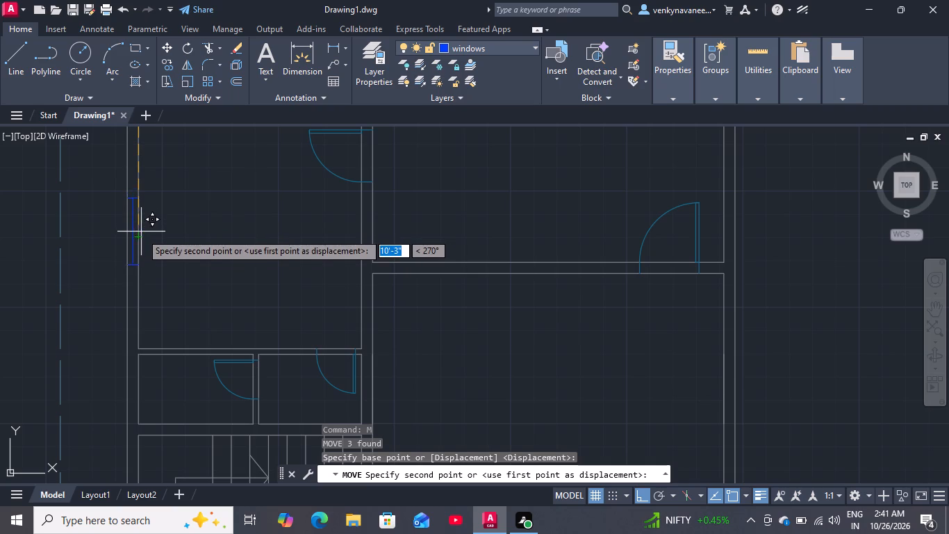
left_click(140, 236)
Copy the vertical 3' window from the wall's inner midpoint back to the middle of the second west room's outer wall.
scroll(171, 252, "down", 2)
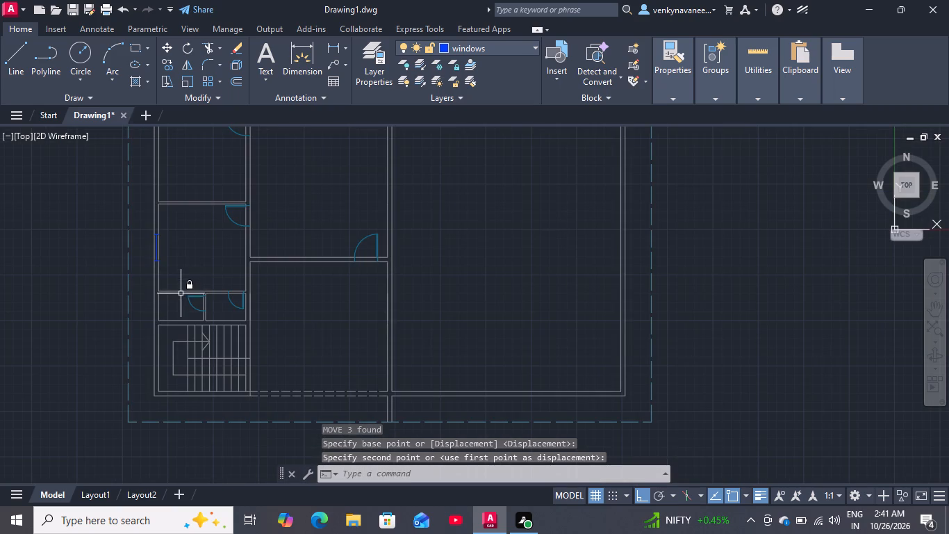
scroll(183, 289, "down", 2)
scroll(170, 275, "up", 4)
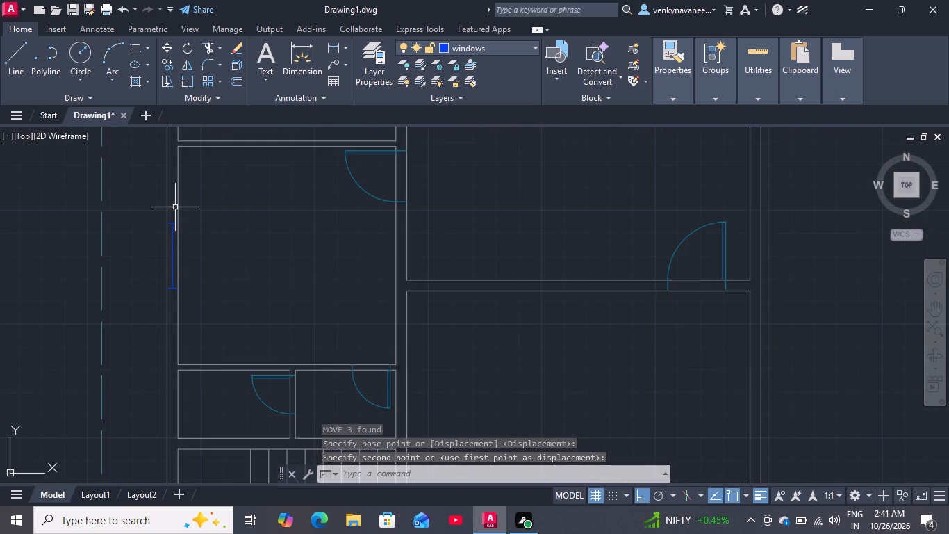
left_click(174, 211)
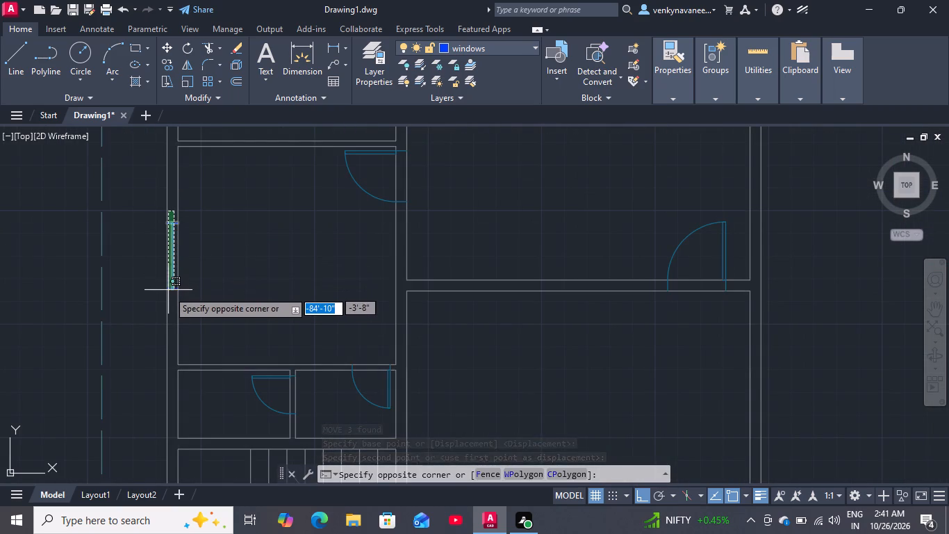
left_click(172, 304)
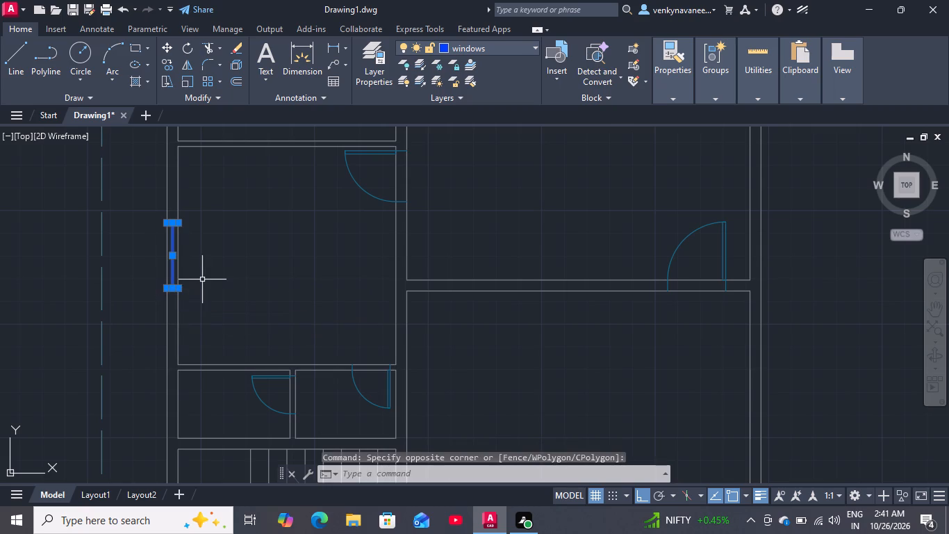
type("co")
key("Return")
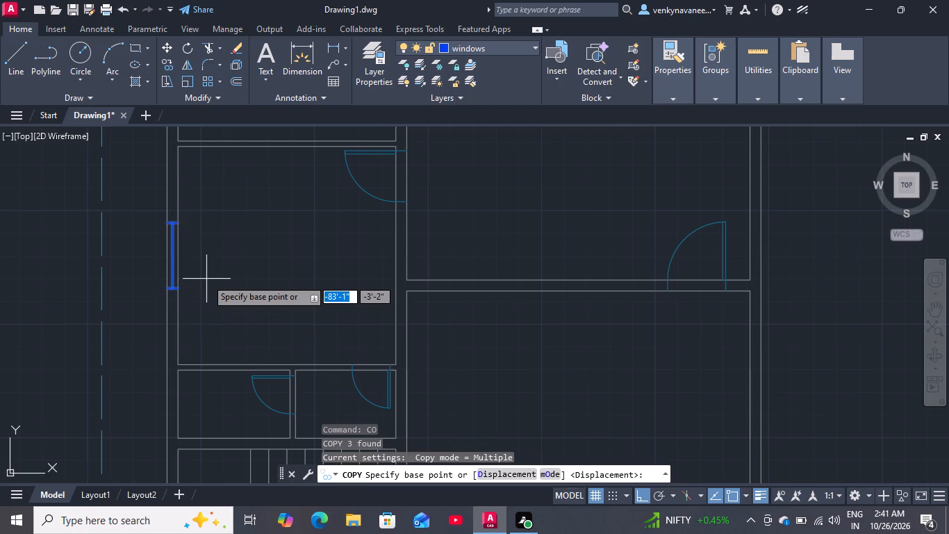
left_click(179, 256)
scroll(193, 234, "down", 3)
scroll(188, 190, "up", 3)
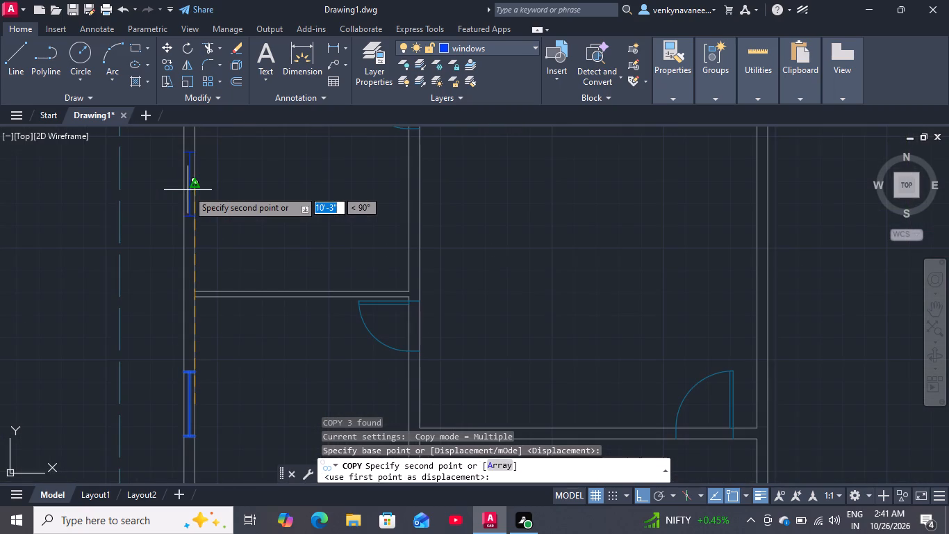
left_click(194, 186)
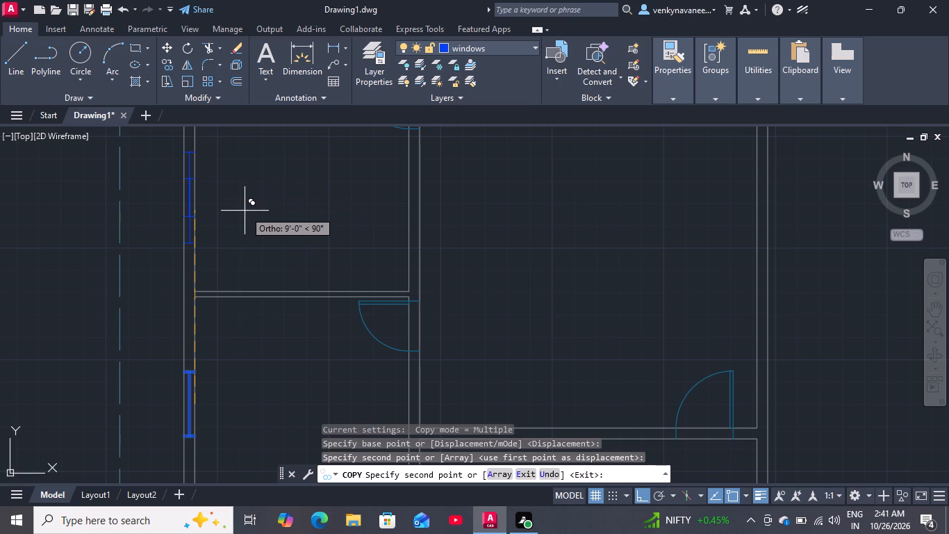
key("space")
Copy the western 1' window from the top wall by its upper right corner into the wall between the small east room and the stairs.
scroll(243, 210, "down", 2)
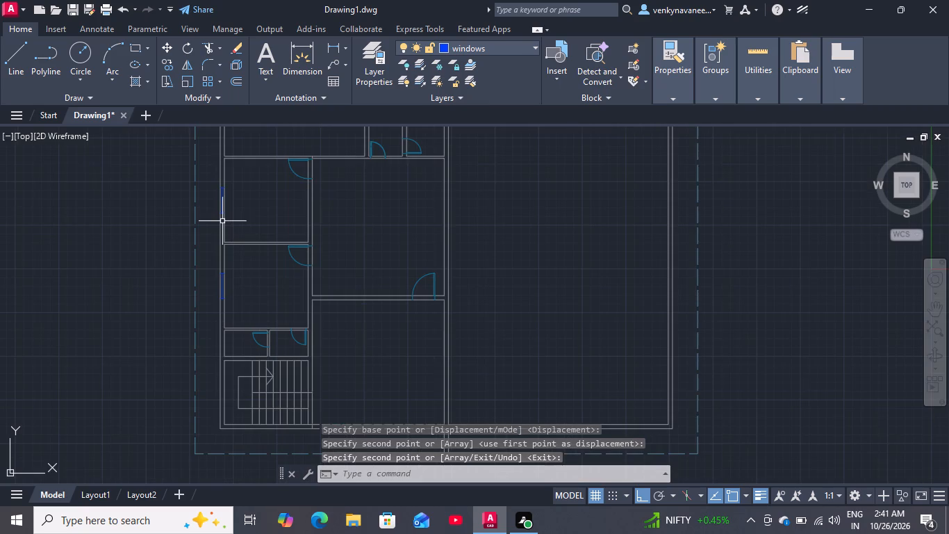
scroll(225, 309, "up", 2)
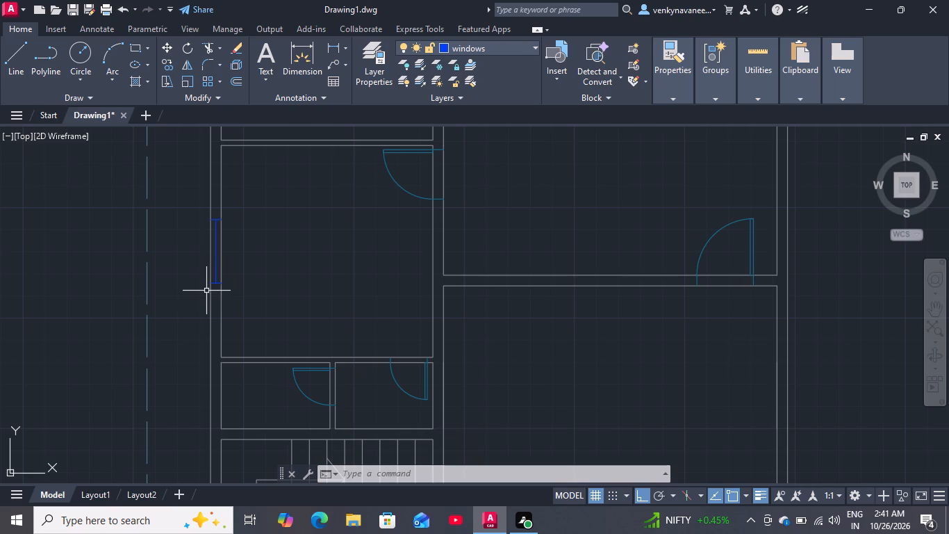
scroll(204, 294, "down", 3)
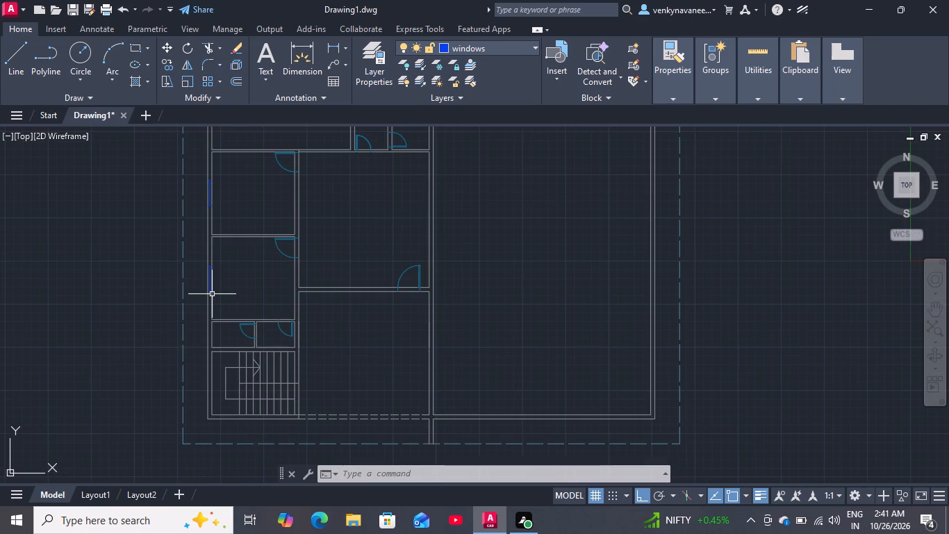
scroll(316, 154, "up", 4)
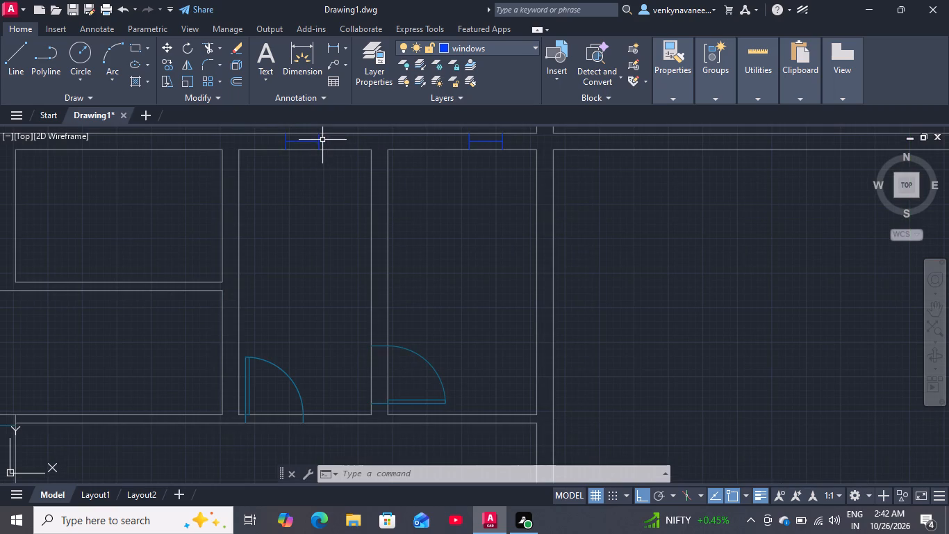
left_click(322, 140)
left_click(275, 145)
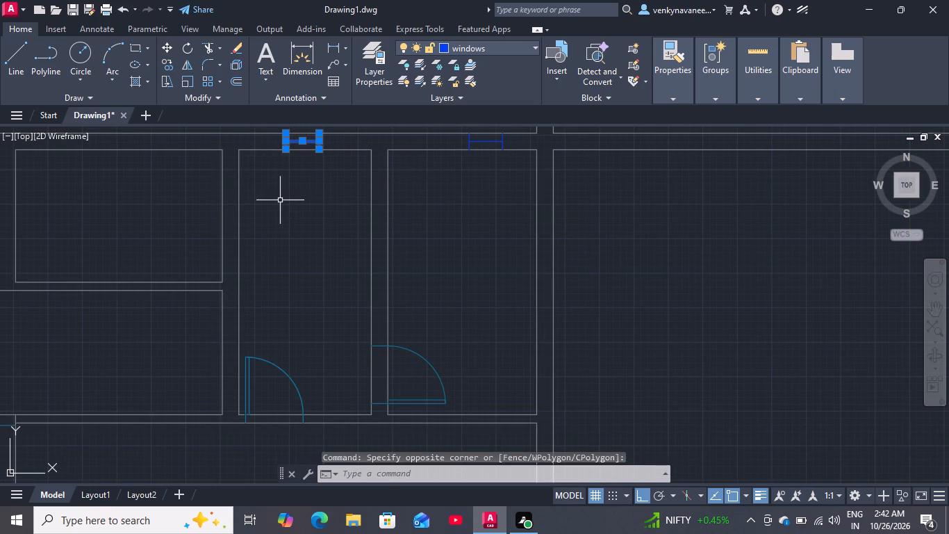
type("co")
key("Return")
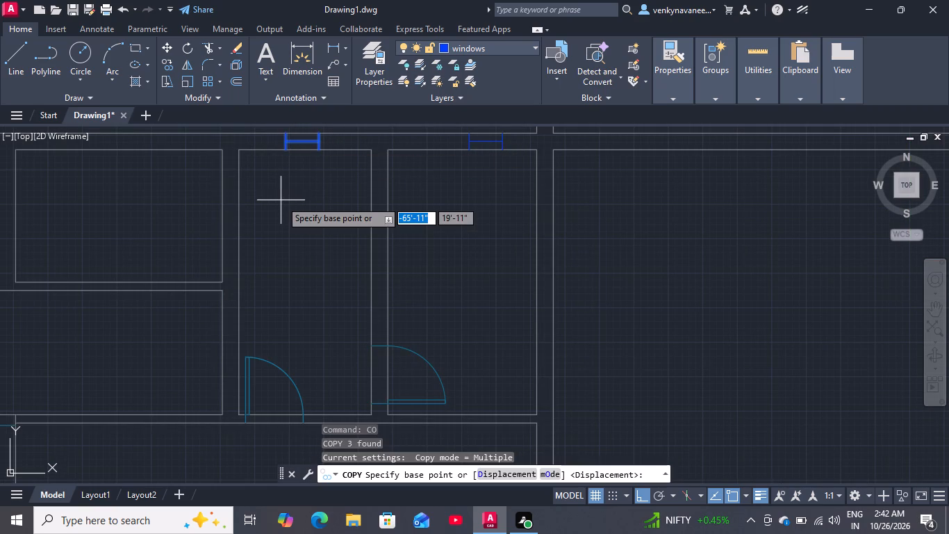
left_click(315, 135)
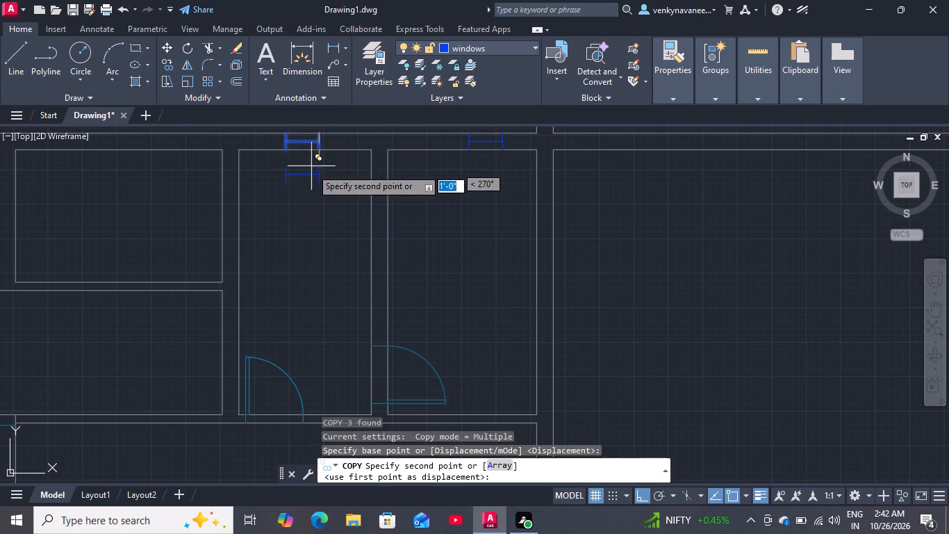
scroll(311, 182, "down", 4)
scroll(251, 346, "up", 5)
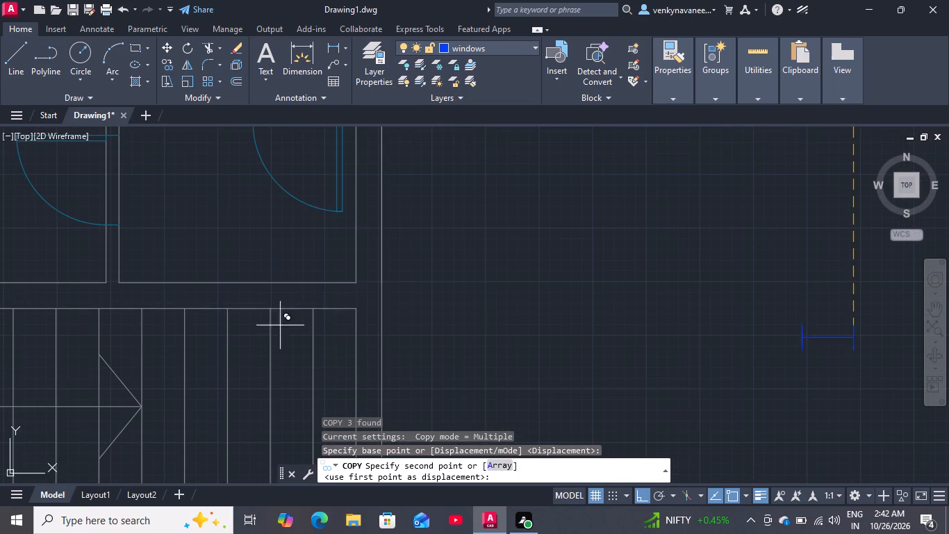
left_click(310, 284)
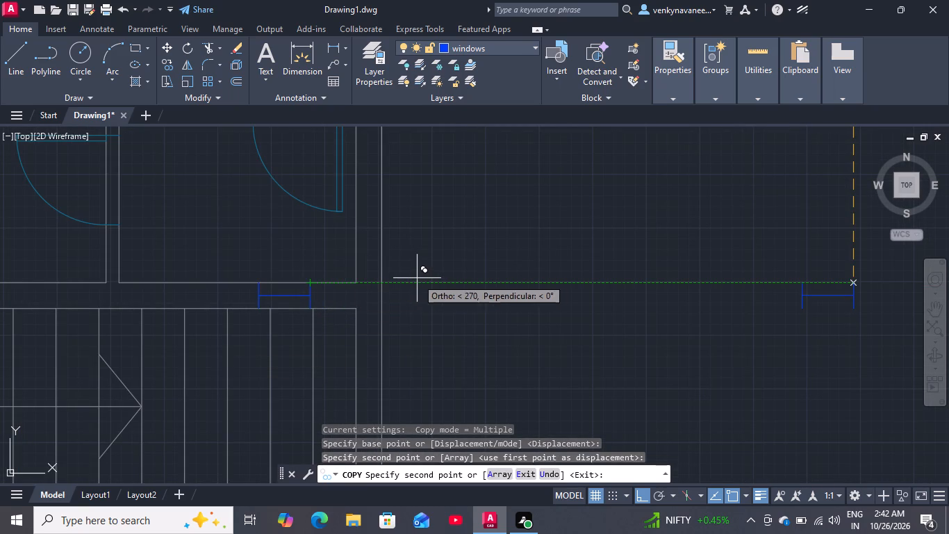
key("space")
Copy the 1' window above the stairs horizontally about 2'-10" east into the open room.
scroll(434, 280, "down", 2)
scroll(384, 293, "up", 3)
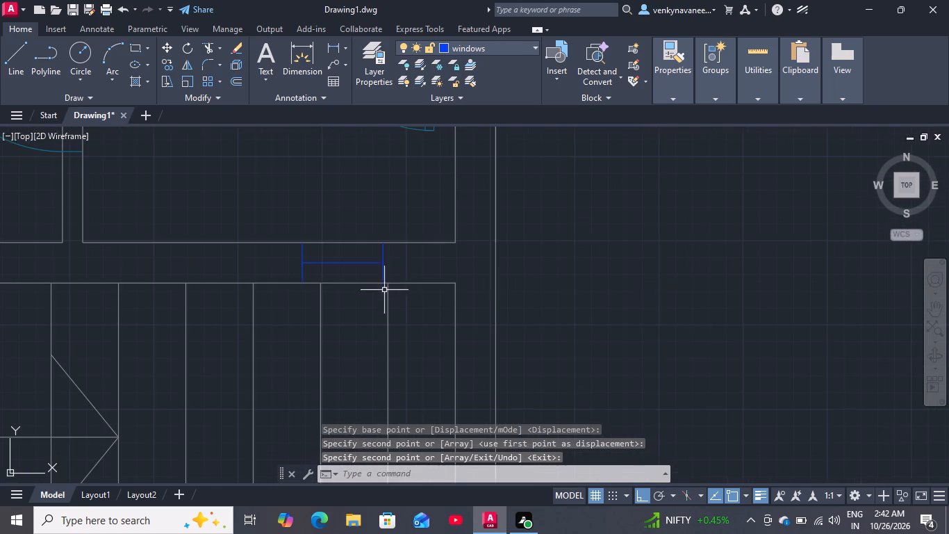
left_click_drag(404, 268, 384, 271)
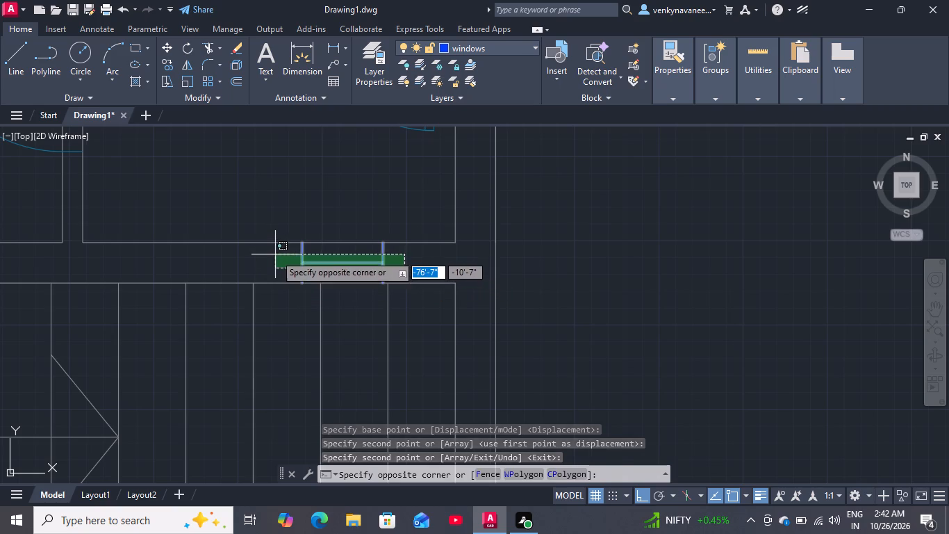
left_click(275, 254)
type("co")
key("Return")
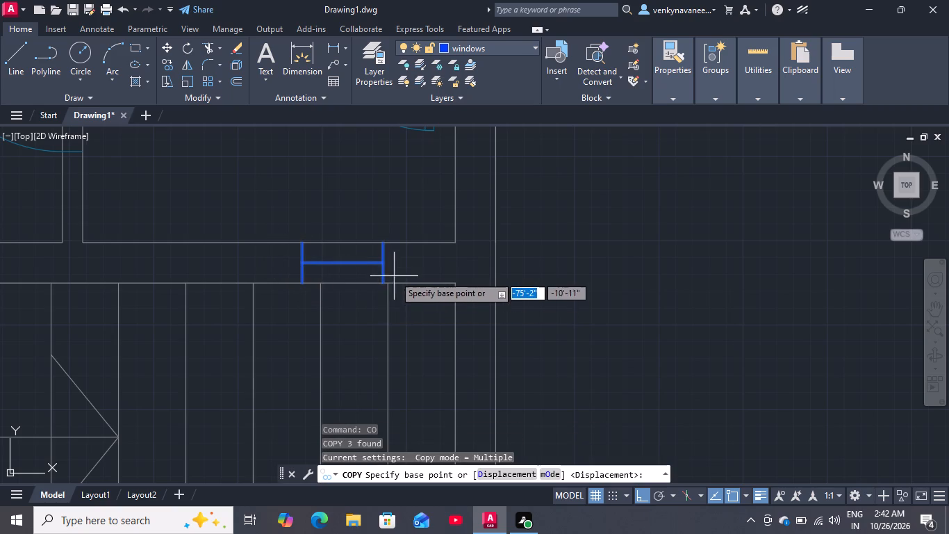
left_click_drag(382, 247, 393, 250)
left_click(613, 213)
key("space")
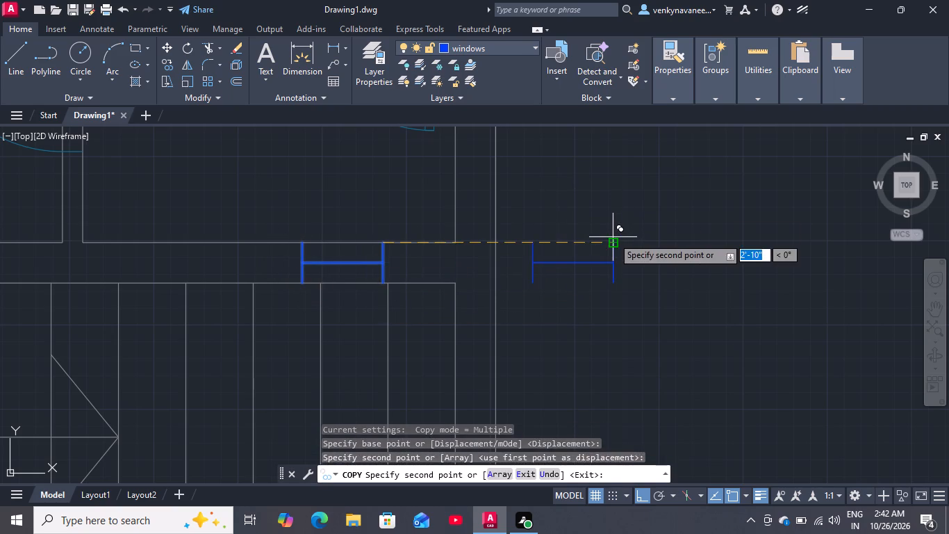
Rotate the copied 1' window 270° to stand vertically.
left_click(632, 232)
left_click(527, 314)
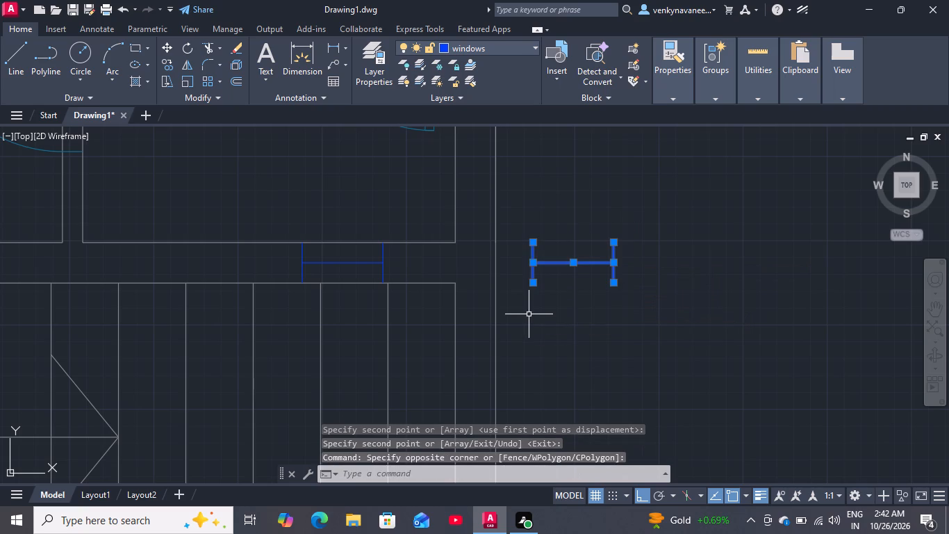
key("r")
key("o")
key("Return")
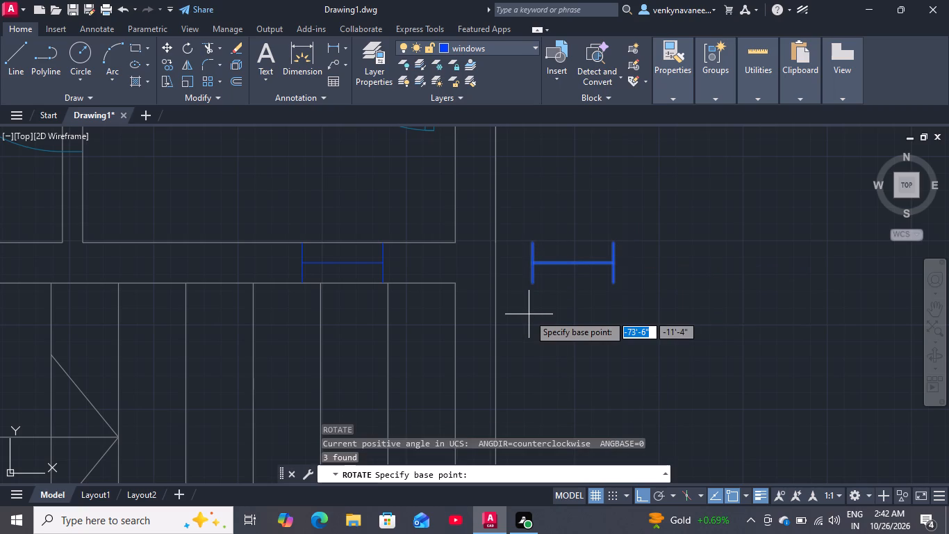
left_click(659, 233)
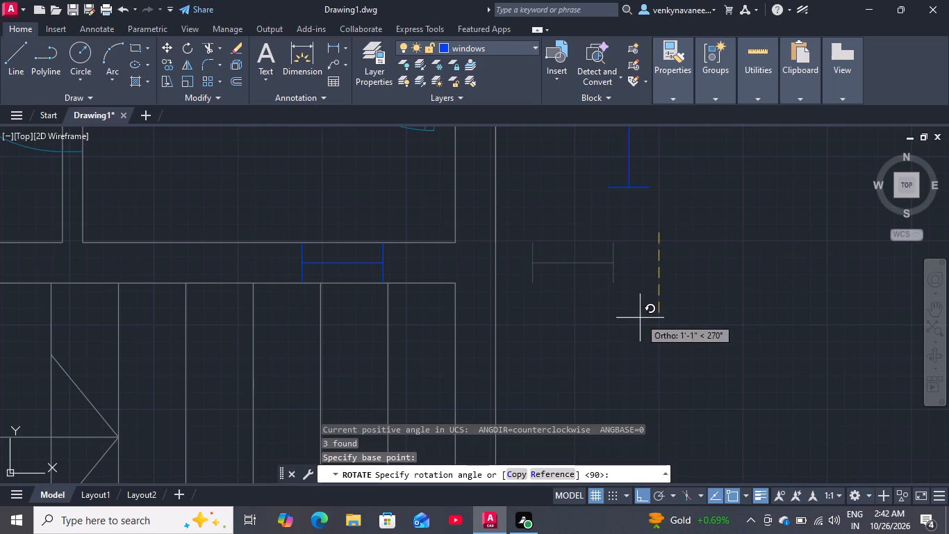
left_click(640, 318)
Move the vertical 1' window by its upper-left corner onto the outer wall line of the small west room above the stairs.
scroll(596, 337, "down", 3)
scroll(620, 271, "up", 2)
left_click_drag(620, 271, 592, 300)
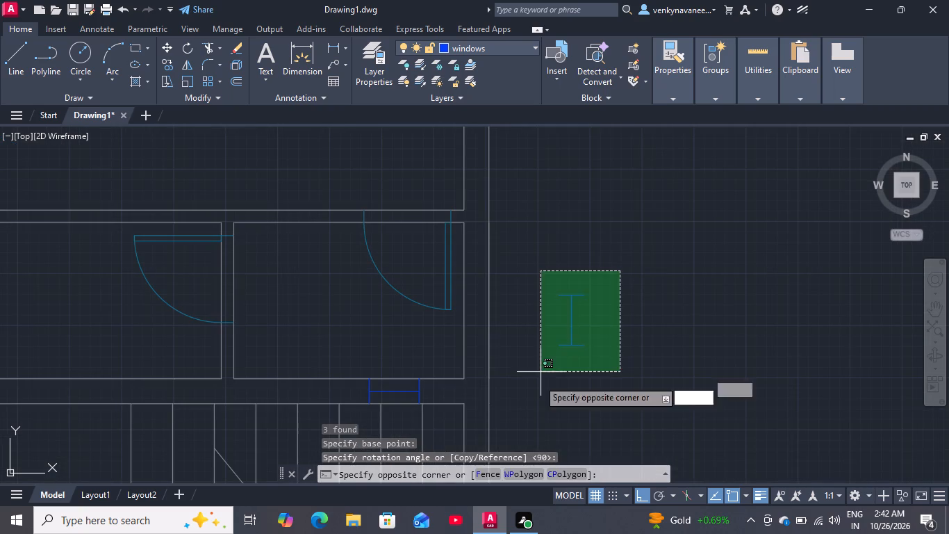
left_click(534, 399)
key("m")
key("Return")
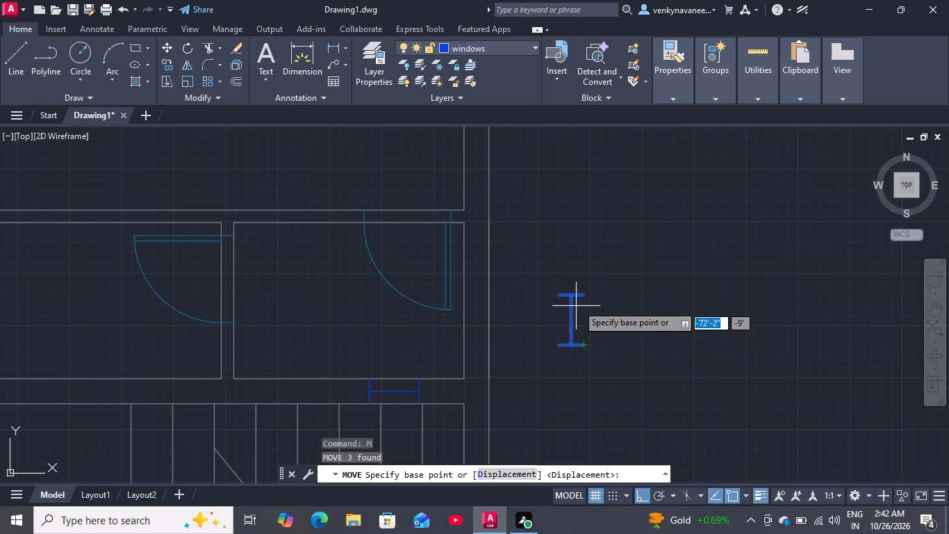
left_click(559, 294)
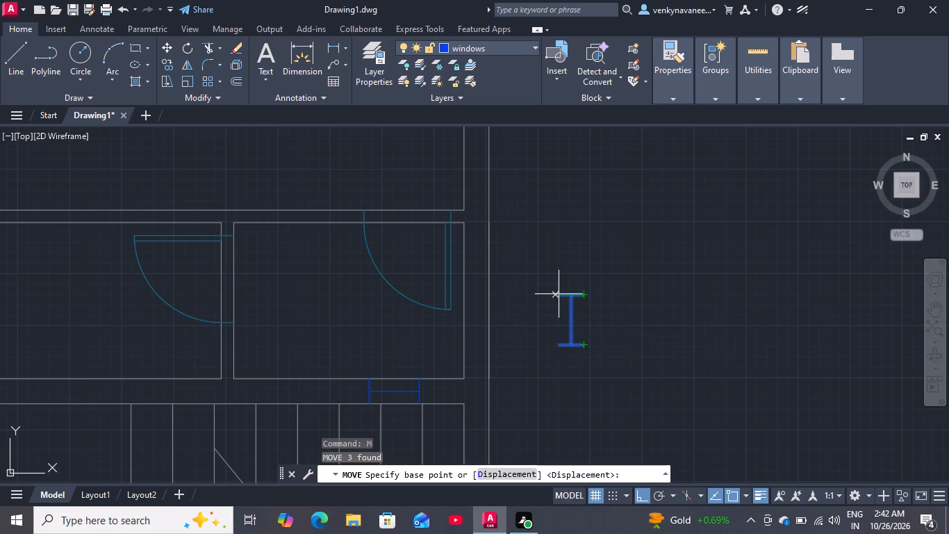
scroll(515, 305, "down", 4)
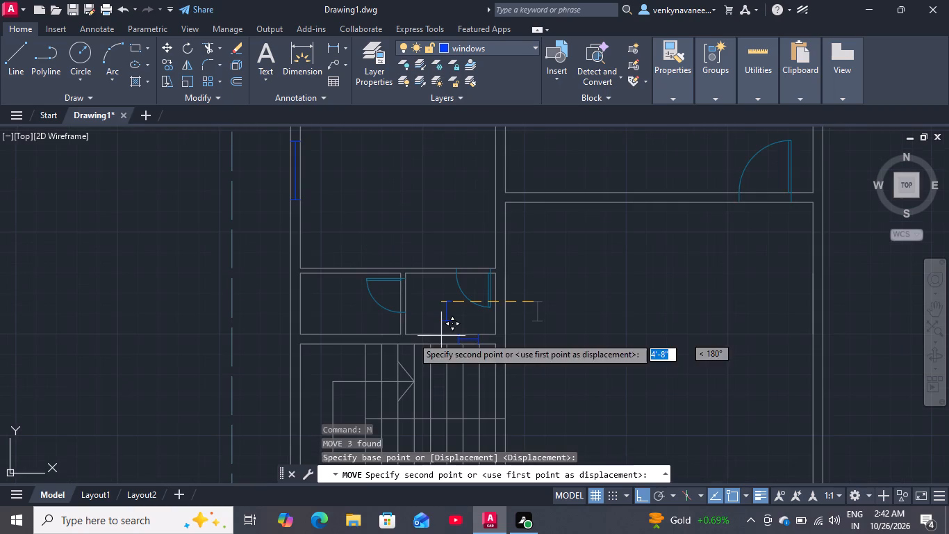
scroll(292, 321, "up", 2)
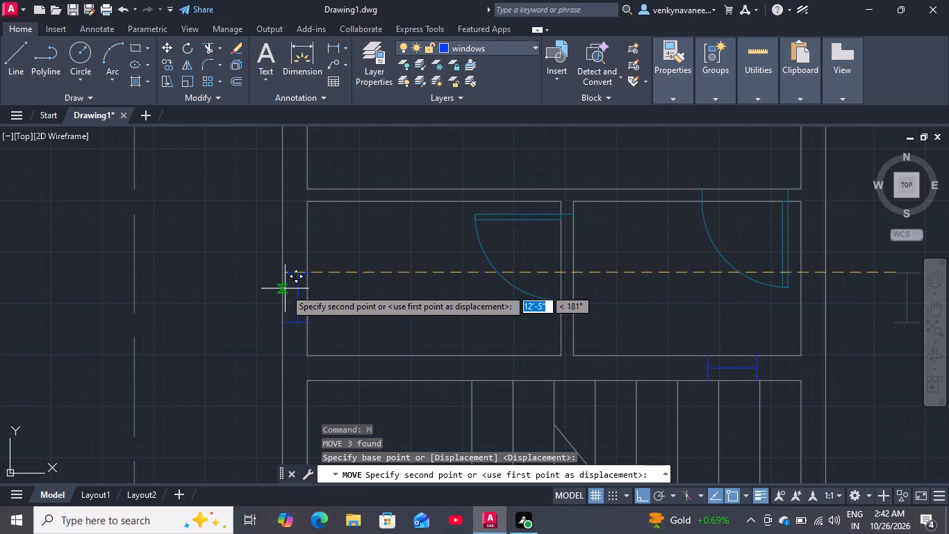
left_click(285, 287)
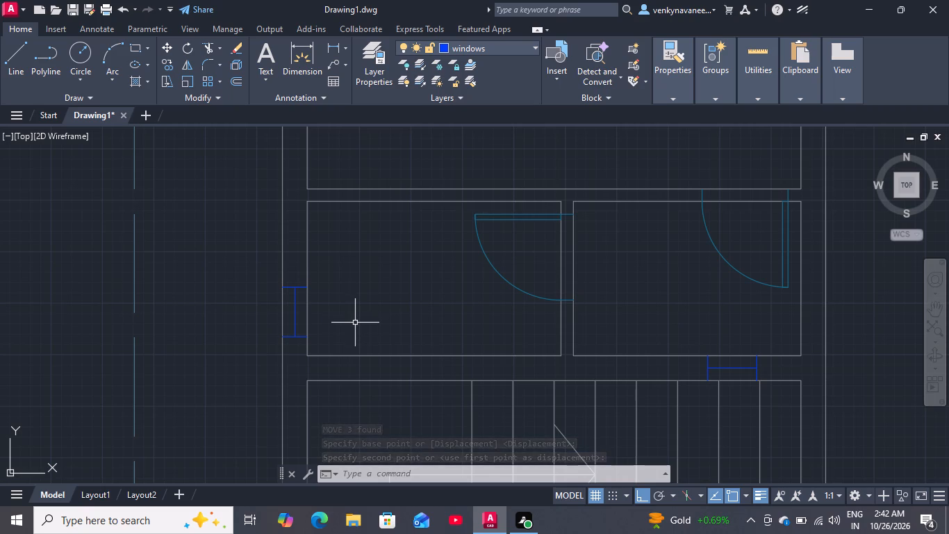
Copy the 2' window in the northwest room's top wall about 2' straight down into the room.
scroll(356, 327, "down", 2)
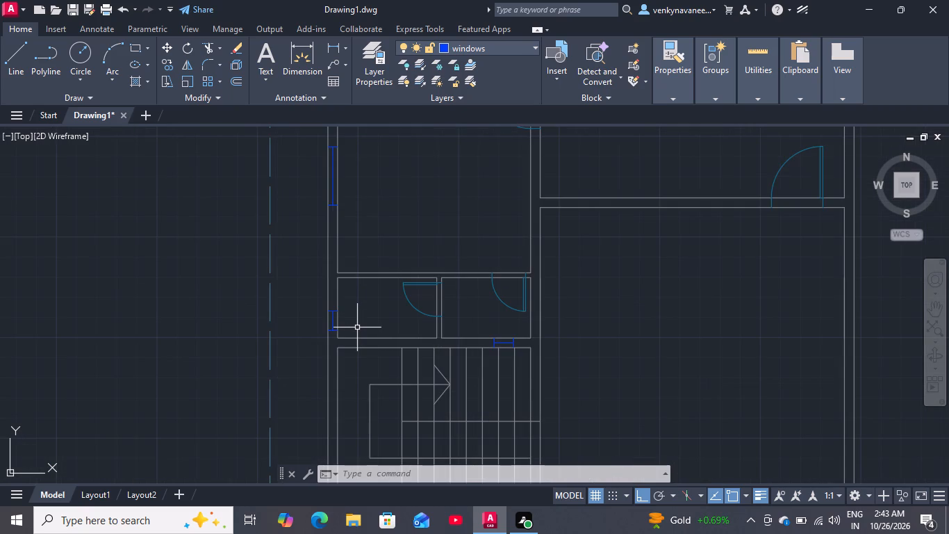
scroll(357, 331, "down", 2)
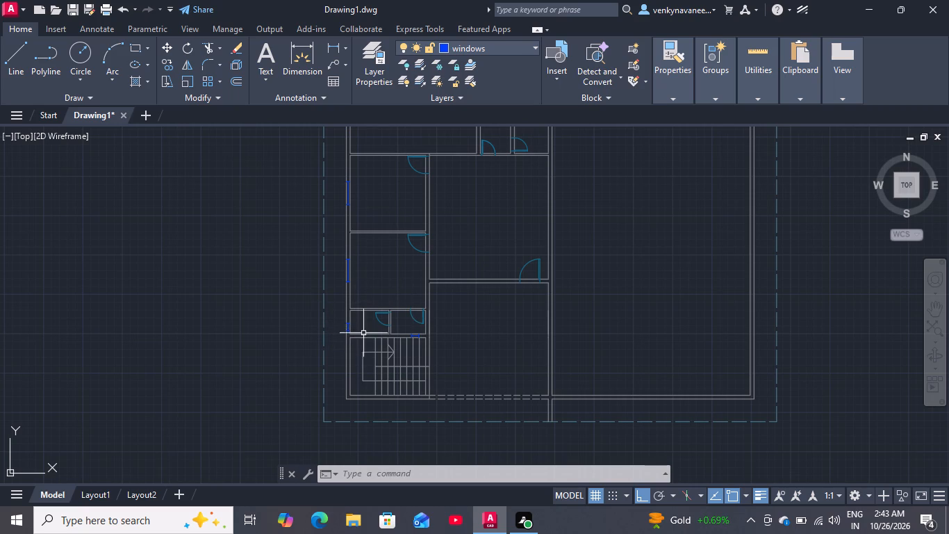
scroll(360, 335, "down", 1)
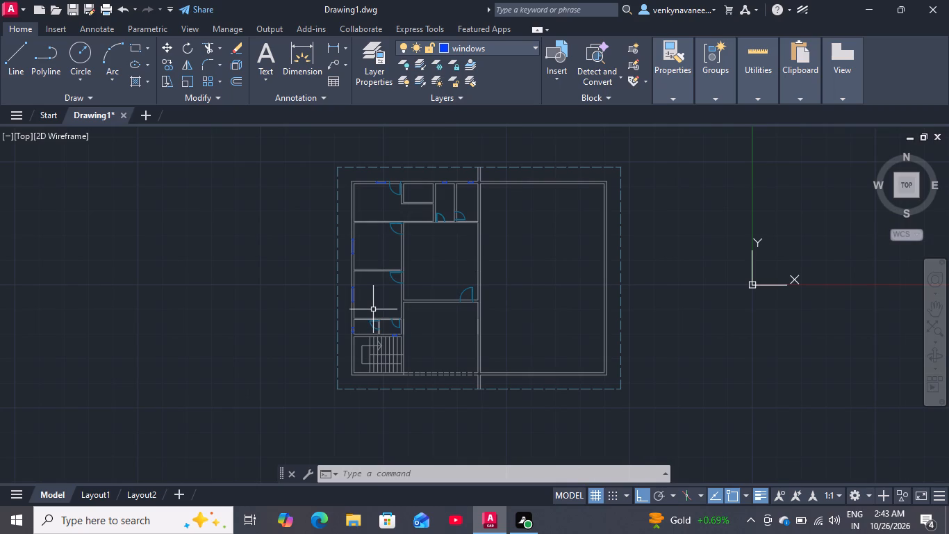
scroll(363, 203, "up", 2)
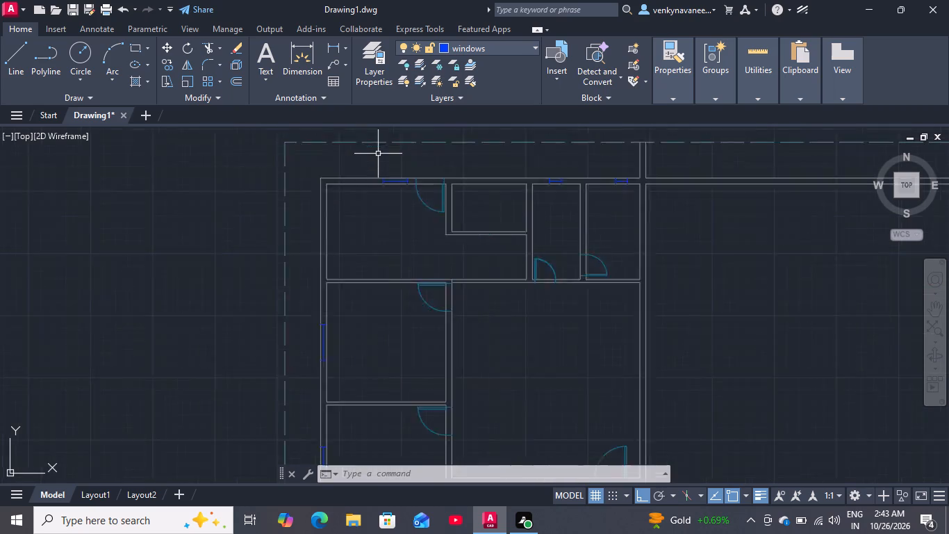
scroll(378, 154, "up", 3)
left_click_drag(487, 241, 459, 244)
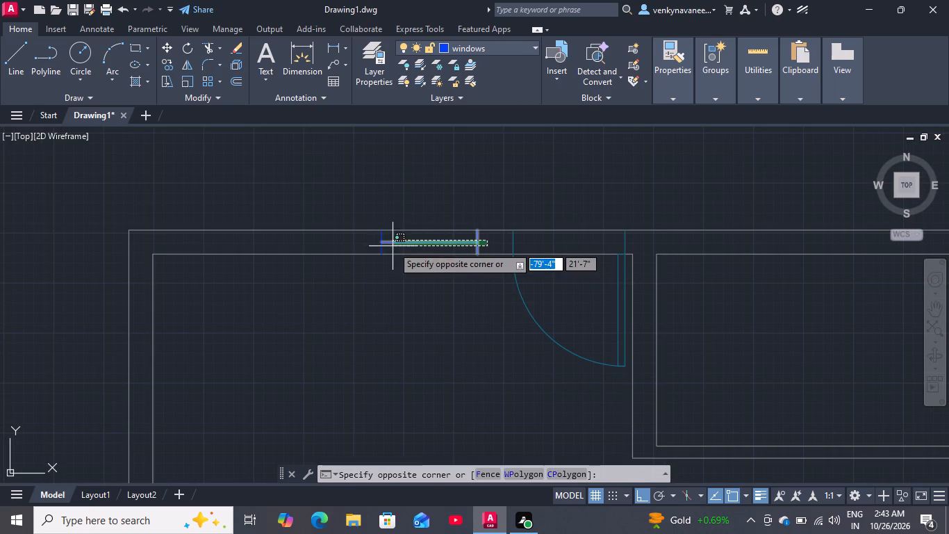
left_click(367, 248)
type("co")
key("Return")
left_click_drag(399, 270, 406, 296)
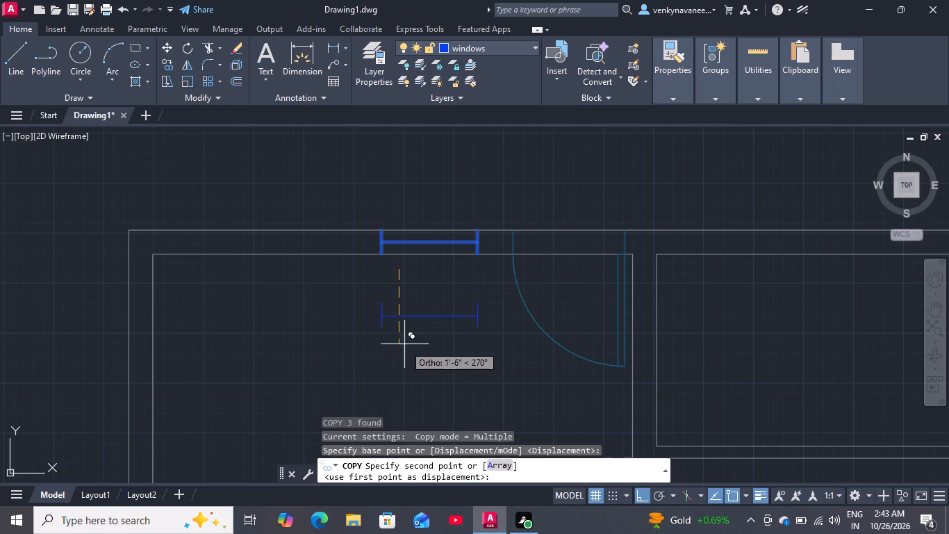
left_click(403, 366)
key("space")
Rotate the copied 2' window 90° about its upper-right corner to stand vertically.
left_click_drag(481, 306, 479, 312)
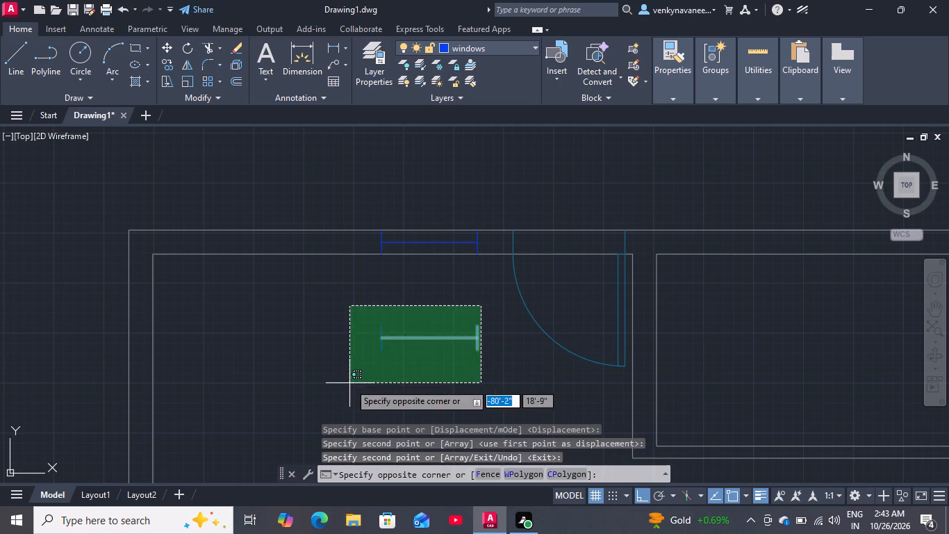
left_click(349, 383)
type("ro")
key("Return")
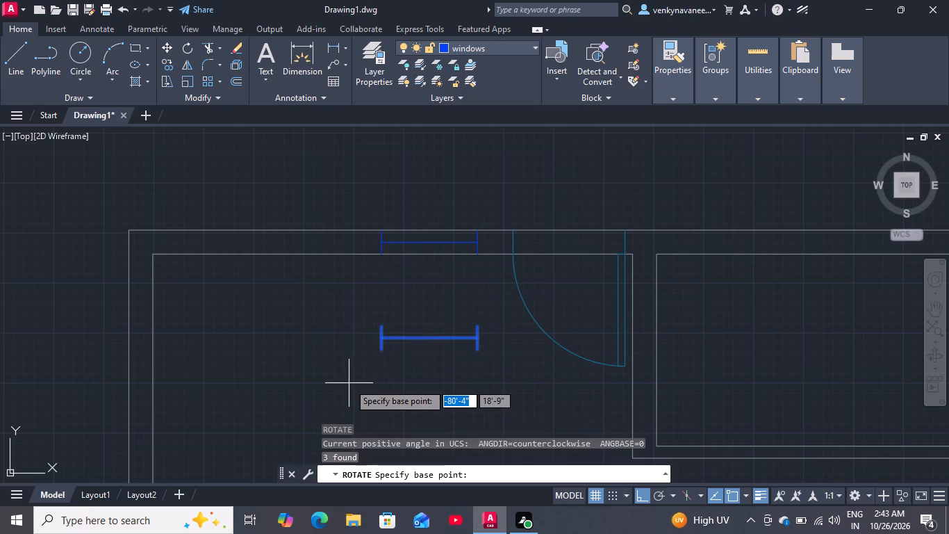
left_click(479, 323)
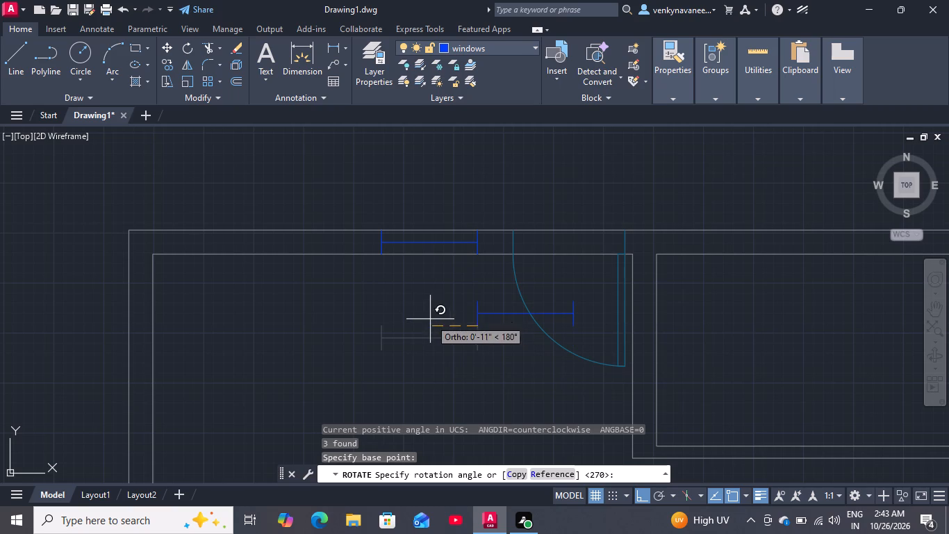
left_click(465, 193)
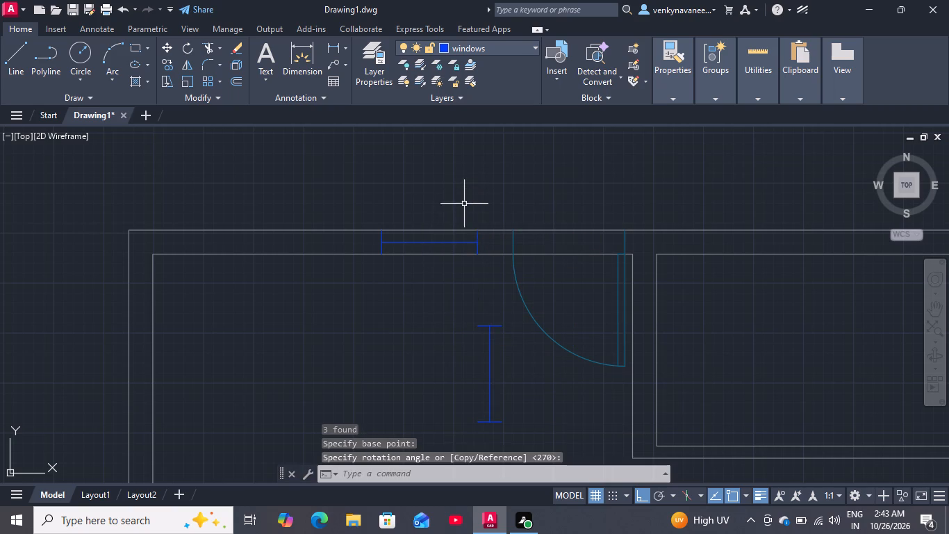
Move the vertical 2' window by its lower-right corner into the northwest room's west wall, near the wall's south end.
left_click(495, 309)
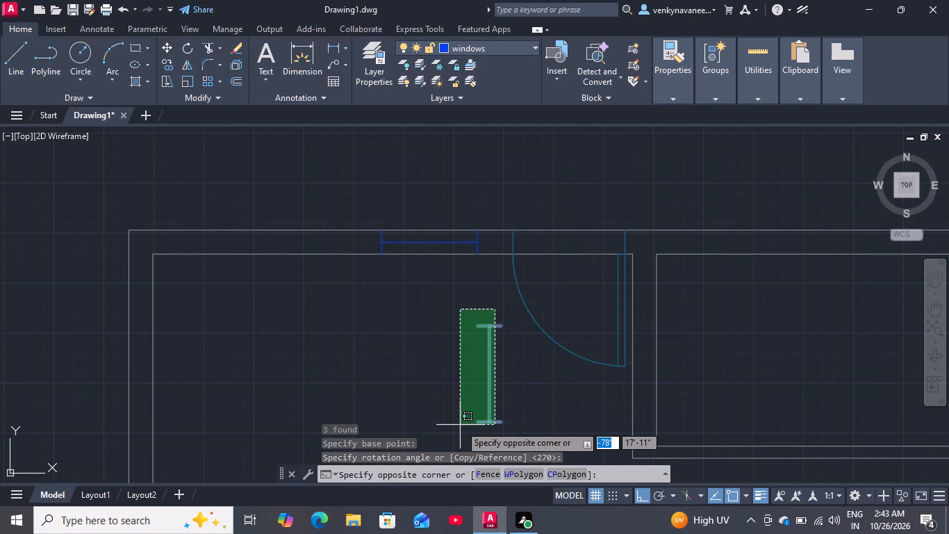
left_click(445, 428)
key("m")
key("Return")
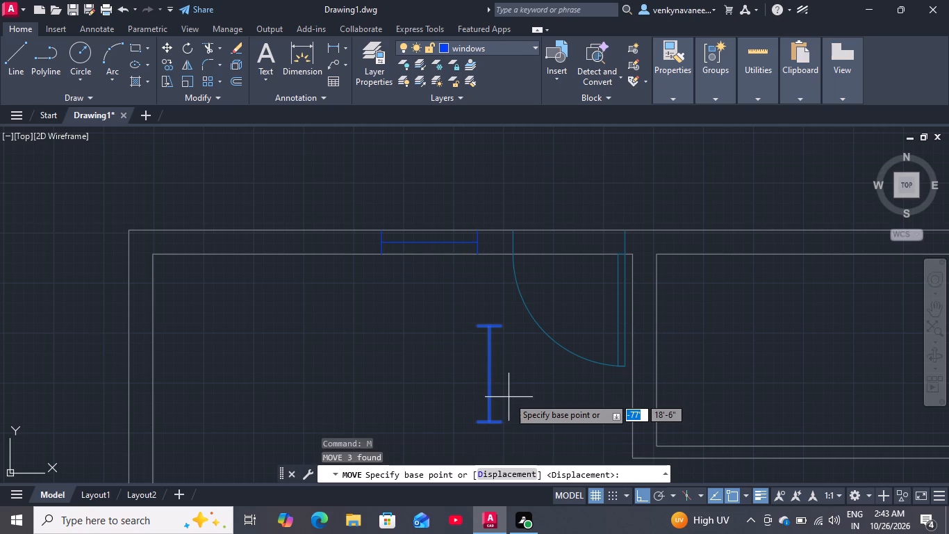
left_click(505, 425)
scroll(390, 389, "down", 4)
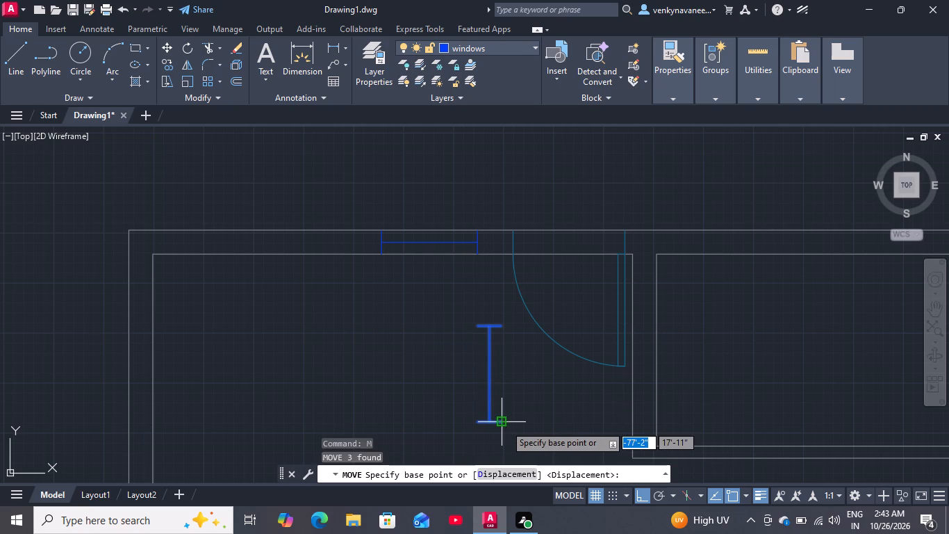
scroll(352, 409, "down", 2)
scroll(386, 328, "down", 4)
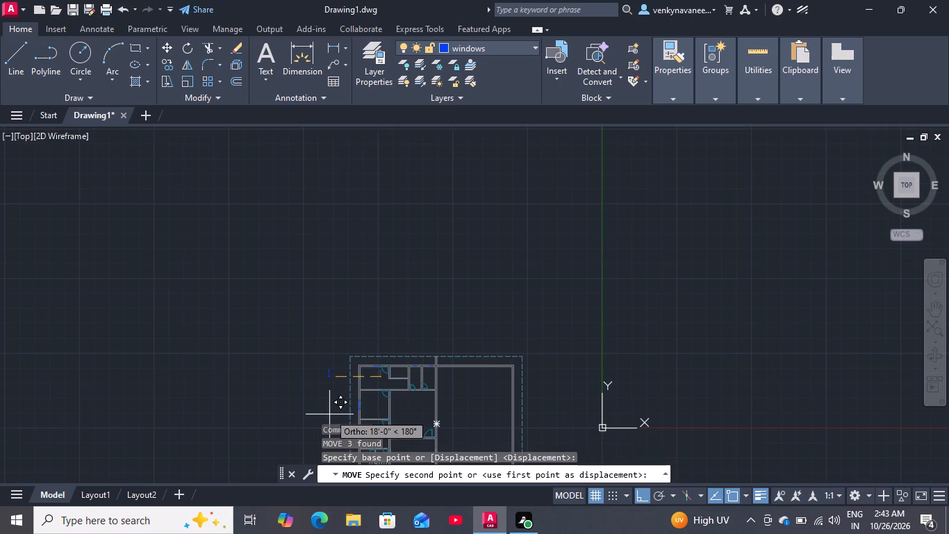
scroll(359, 378, "up", 3)
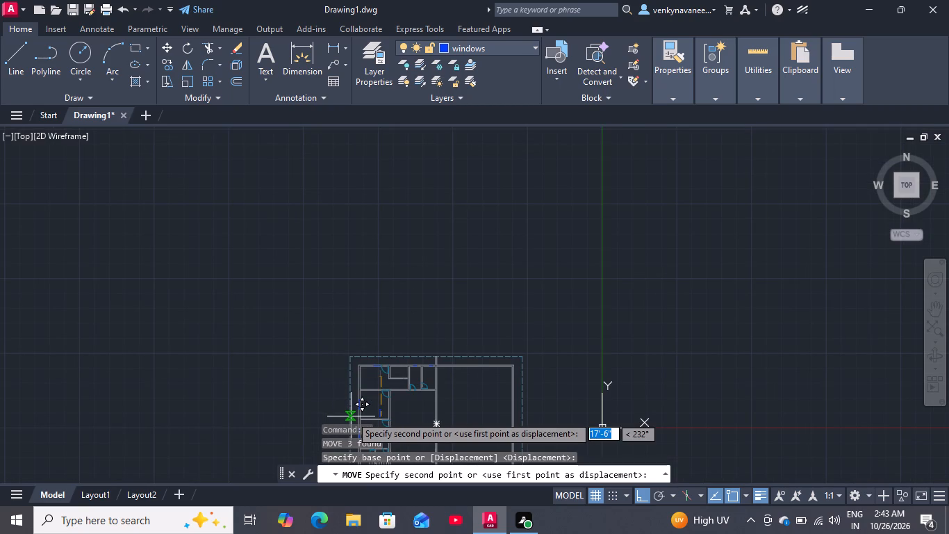
scroll(357, 389, "down", 1)
scroll(355, 407, "up", 3)
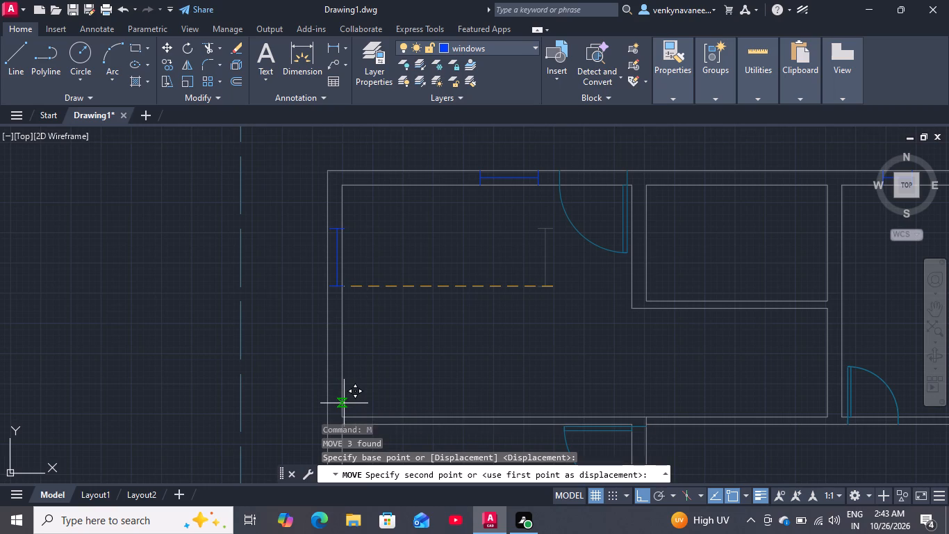
left_click(345, 403)
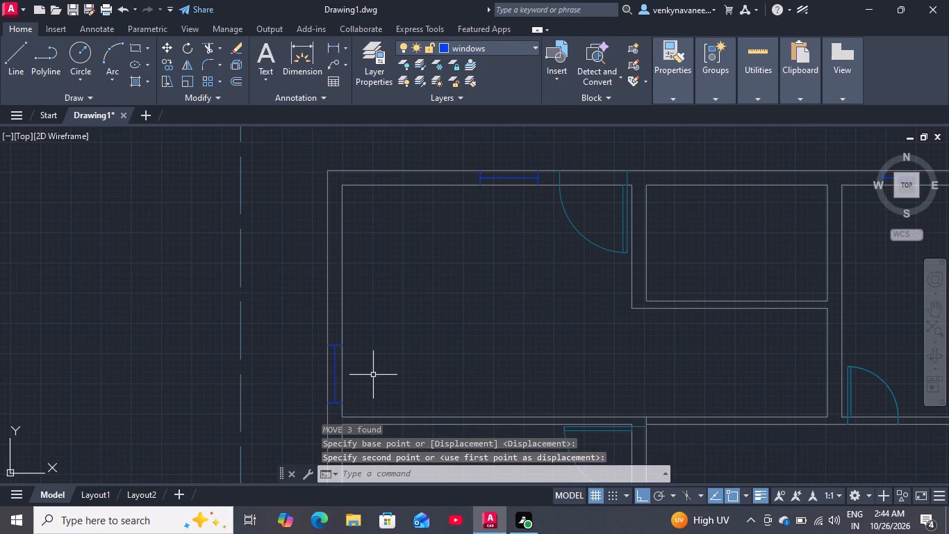
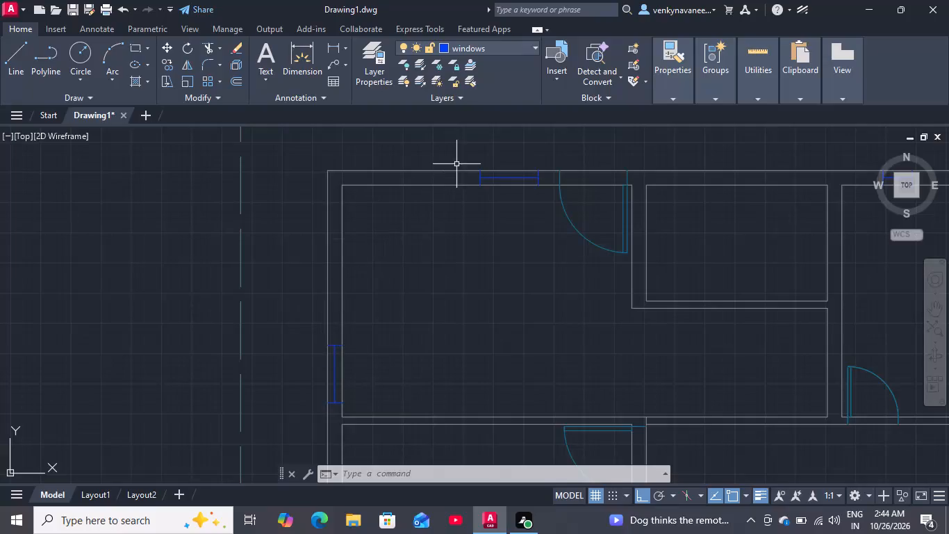
Copy the 3' window in the west wall of the room above the two small rooms about 3' east into the room.
scroll(461, 175, "down", 2)
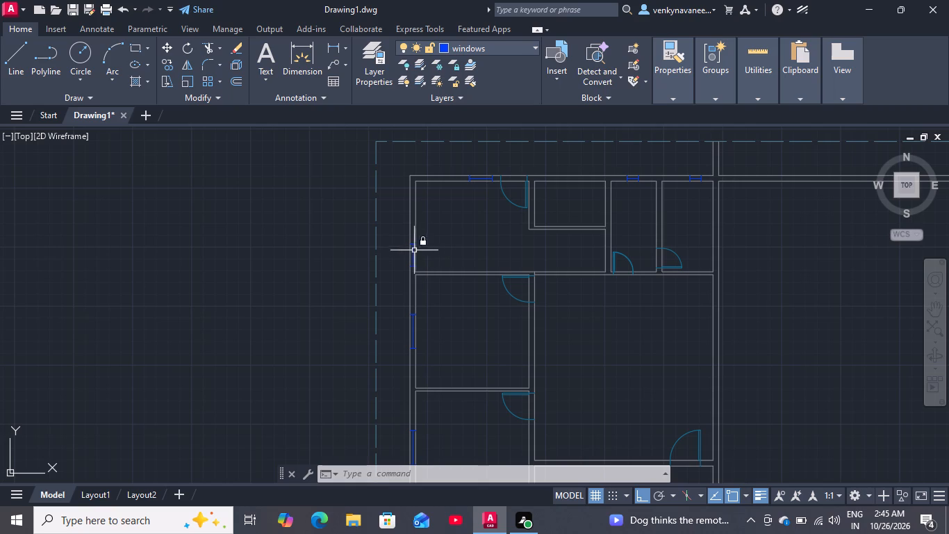
scroll(396, 244, "down", 3)
scroll(427, 291, "up", 3)
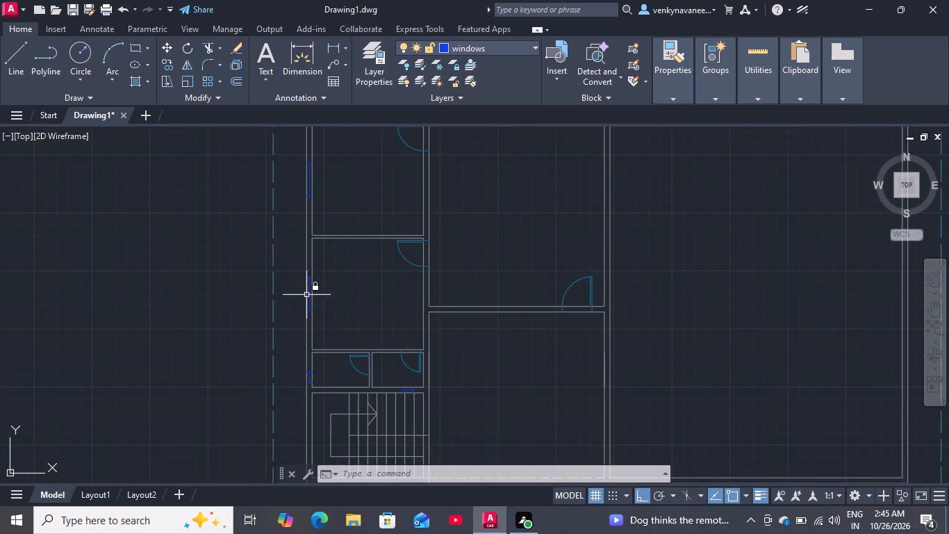
scroll(308, 295, "up", 2)
left_click(307, 242)
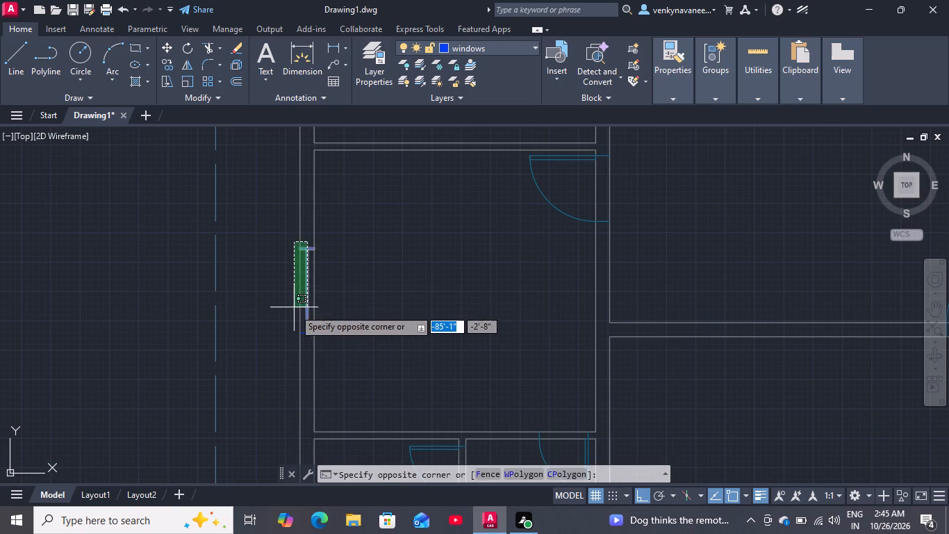
left_click(303, 354)
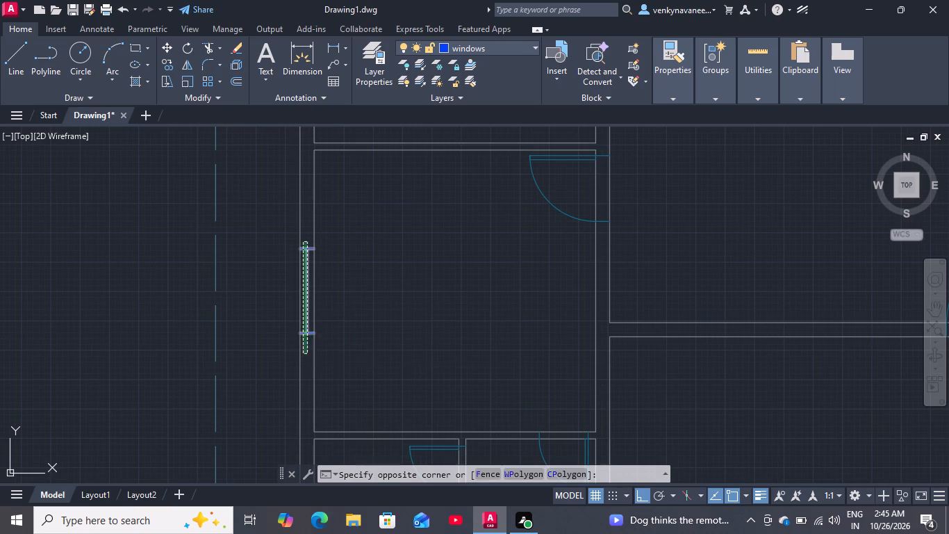
scroll(349, 300, "down", 4)
scroll(361, 268, "up", 1)
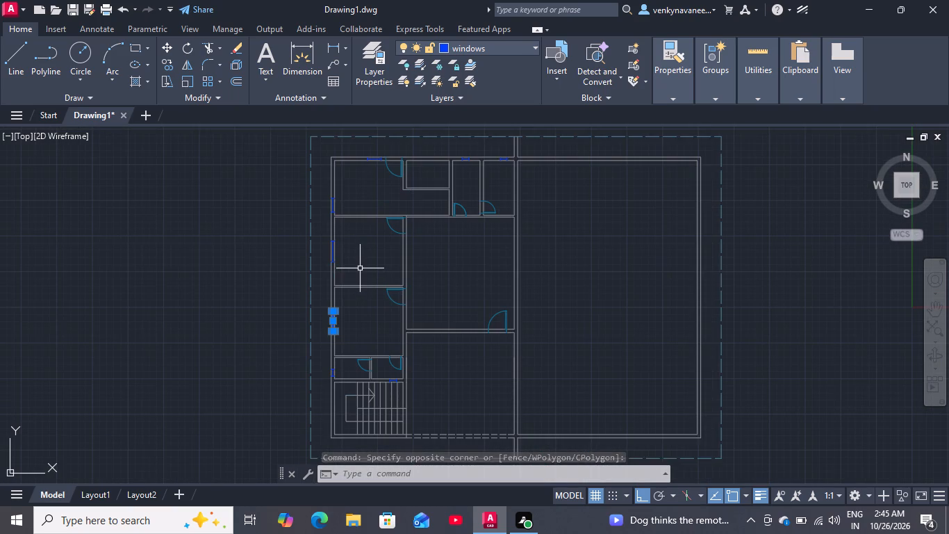
type("co")
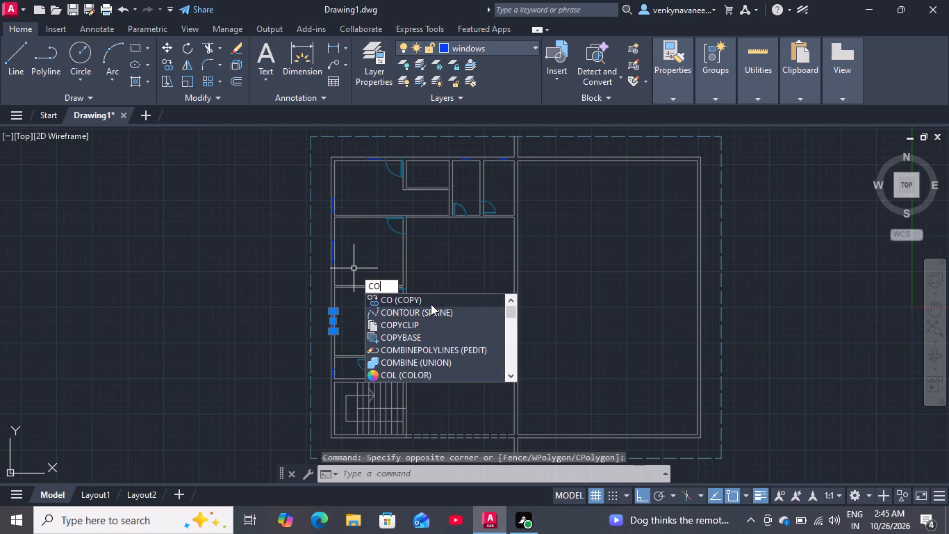
left_click(431, 302)
left_click(361, 334)
left_click(382, 332)
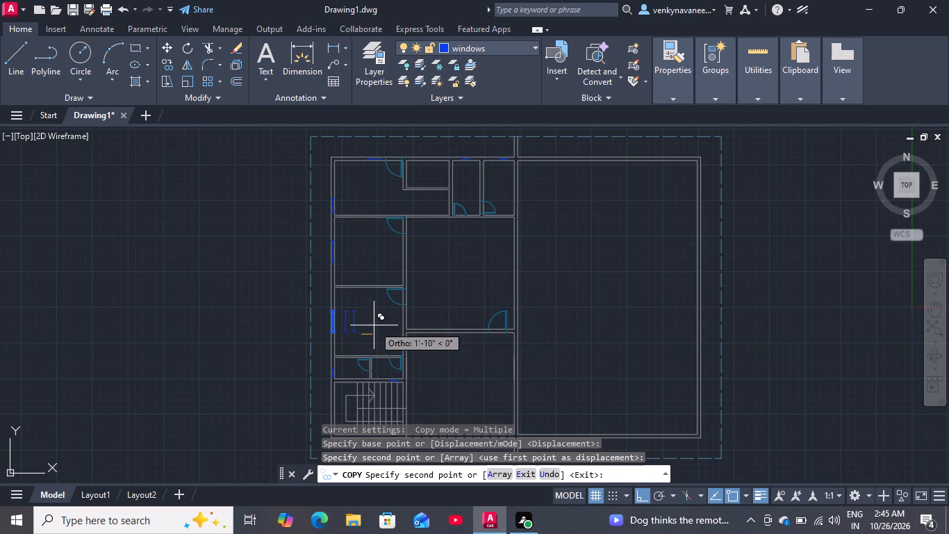
key("space")
Rotate the copied 3' window 270° about a point just east of it so it lies horizontally.
left_click(365, 305)
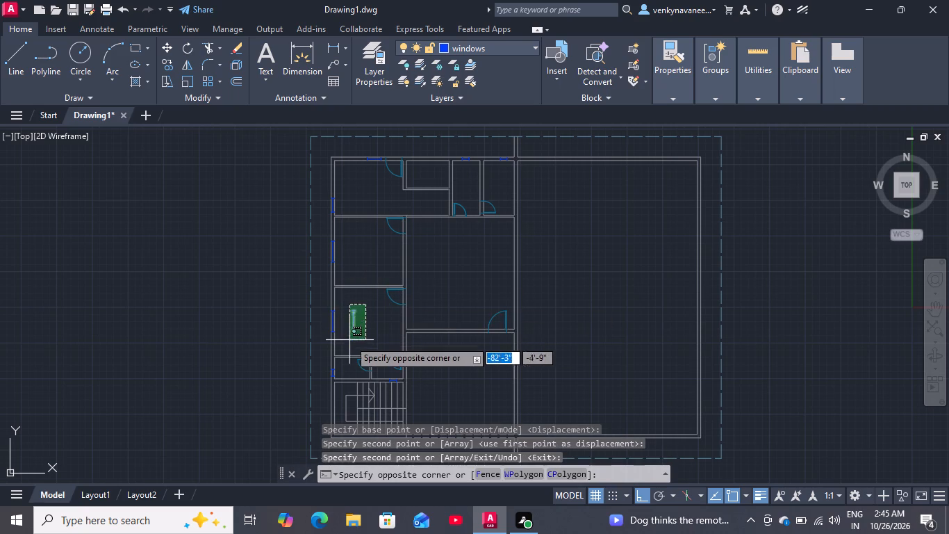
left_click(349, 340)
type("ro")
key("Return")
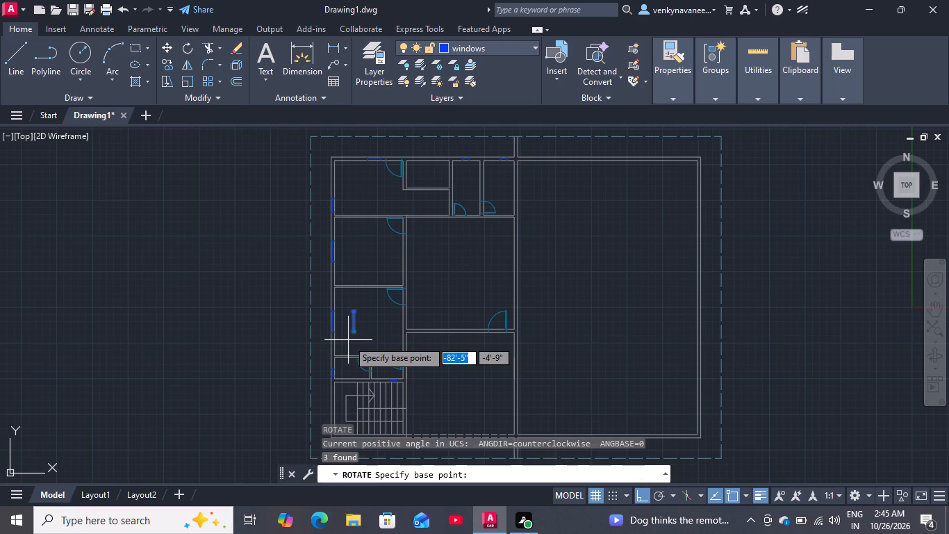
scroll(346, 314, "up", 3)
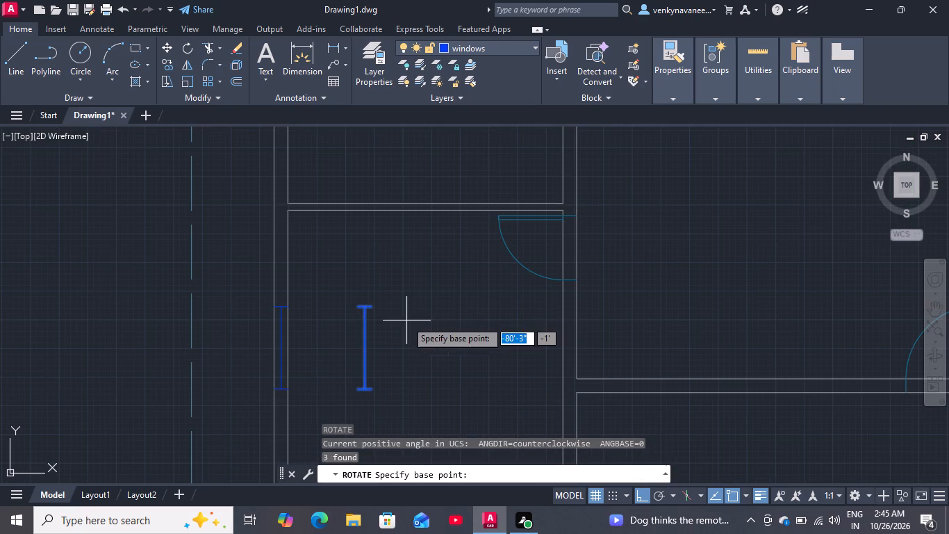
left_click(407, 322)
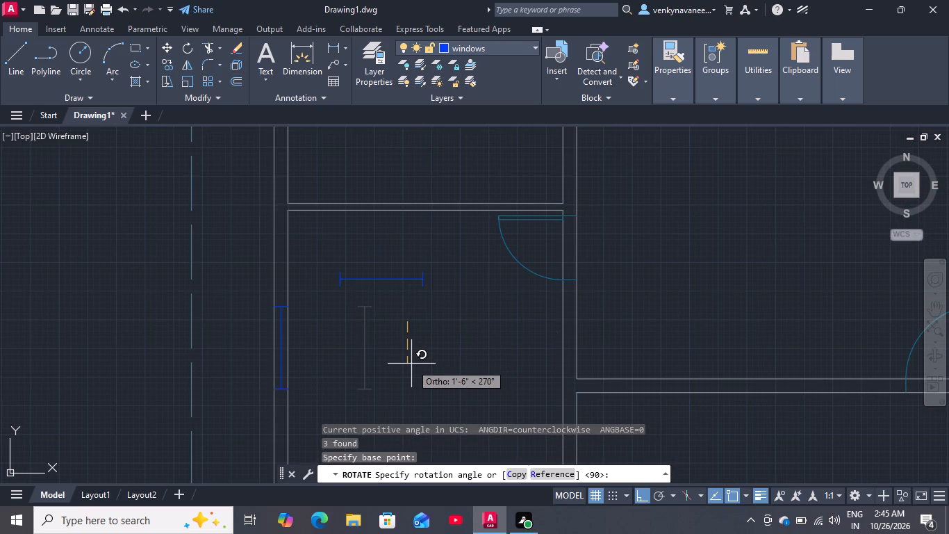
left_click(411, 364)
Move the horizontal 3' window by its lower edge's midpoint into the central room's south wall, midway between the west corner and the door.
left_click(434, 268)
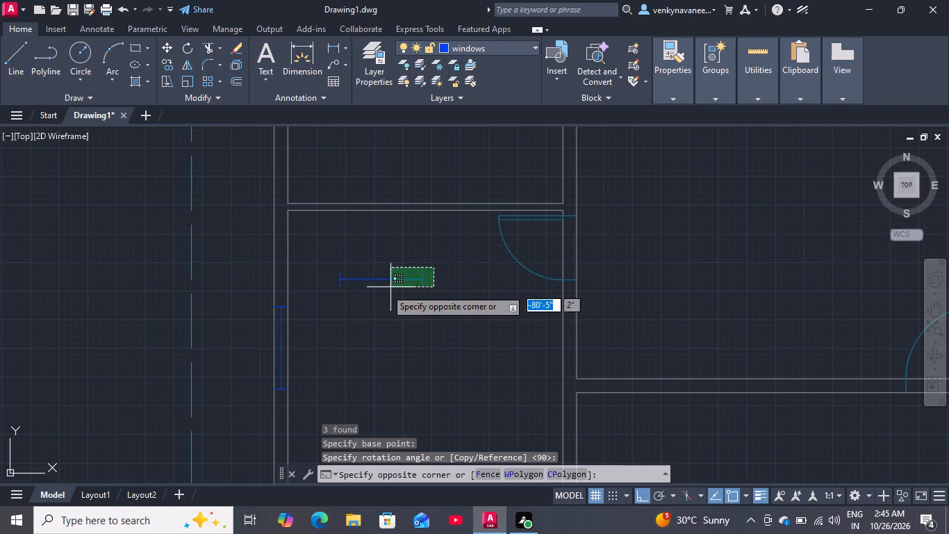
left_click(323, 304)
key("m")
key("Return")
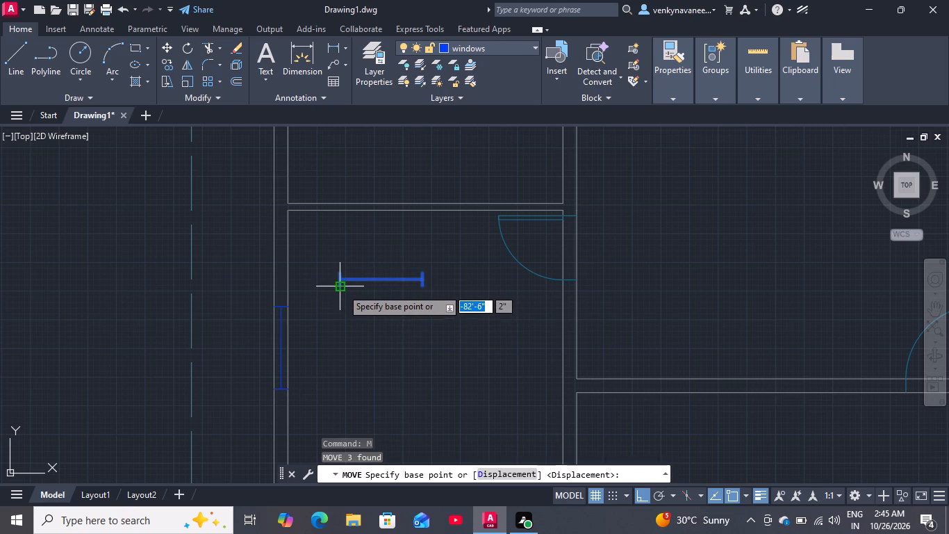
type("m2p")
key("Return")
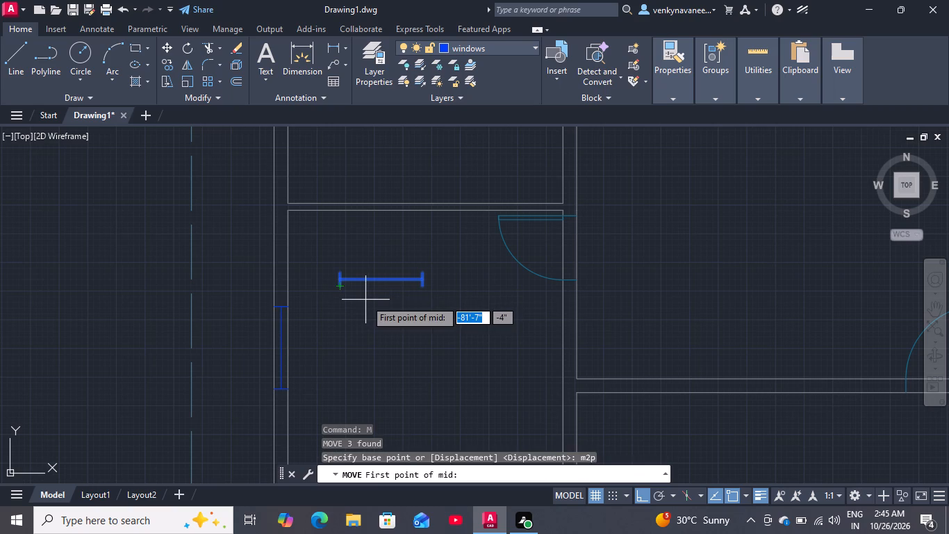
scroll(331, 284, "up", 2)
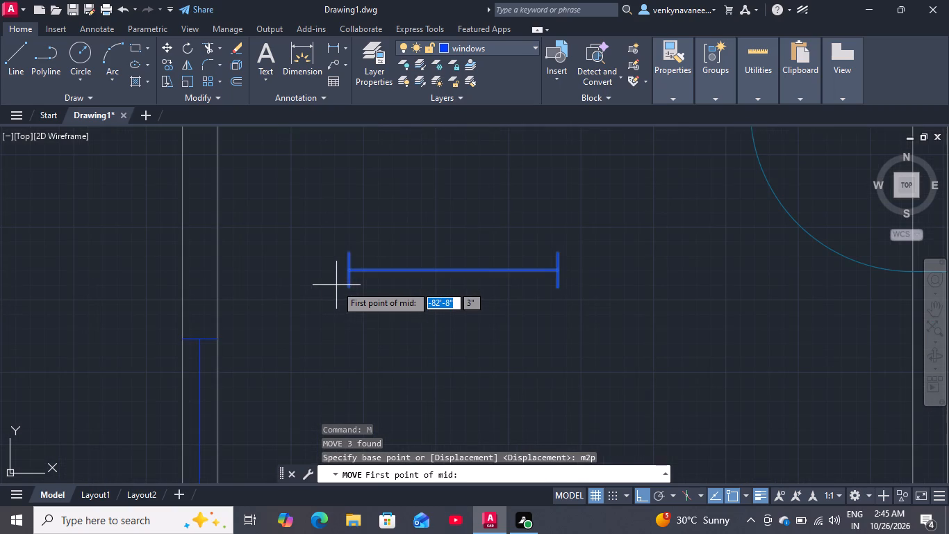
left_click(345, 287)
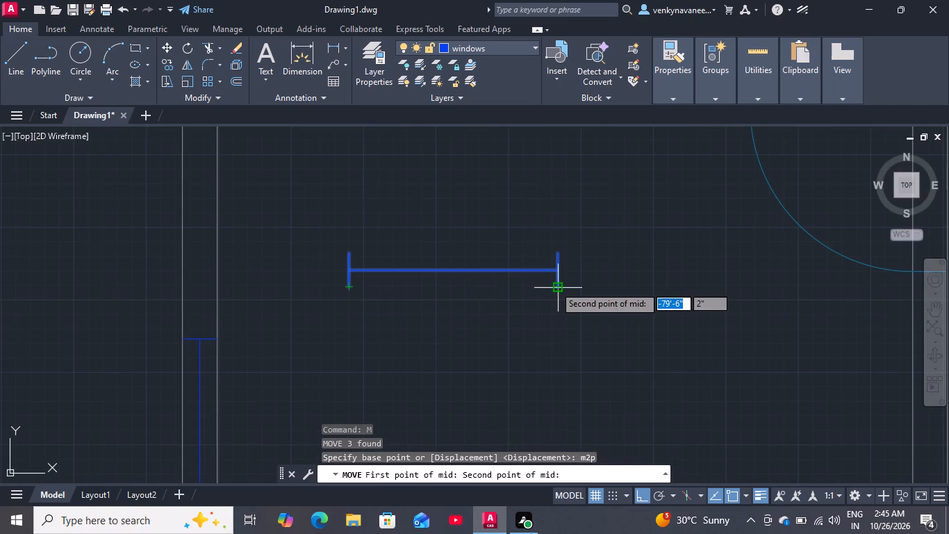
left_click(554, 286)
scroll(481, 309, "down", 3)
scroll(629, 372, "up", 2)
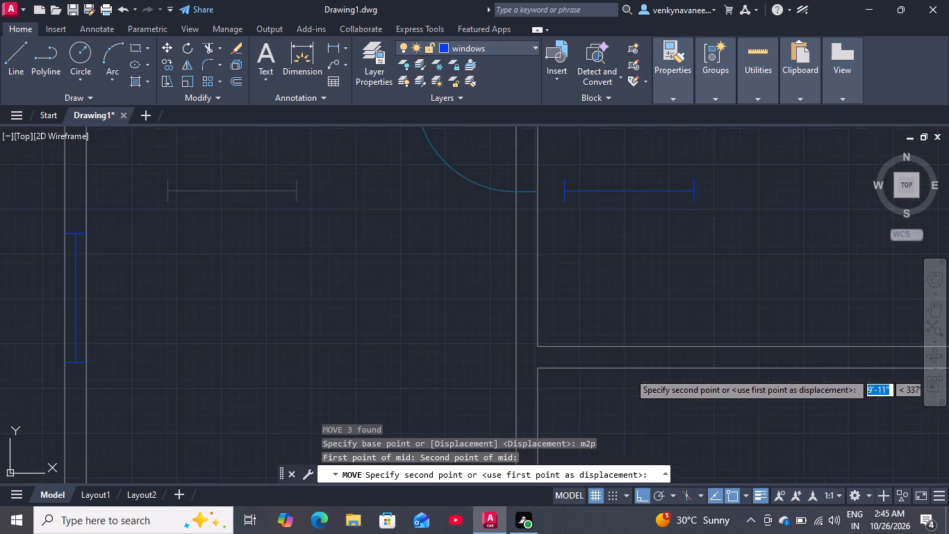
scroll(586, 386, "down", 2)
scroll(620, 387, "up", 1)
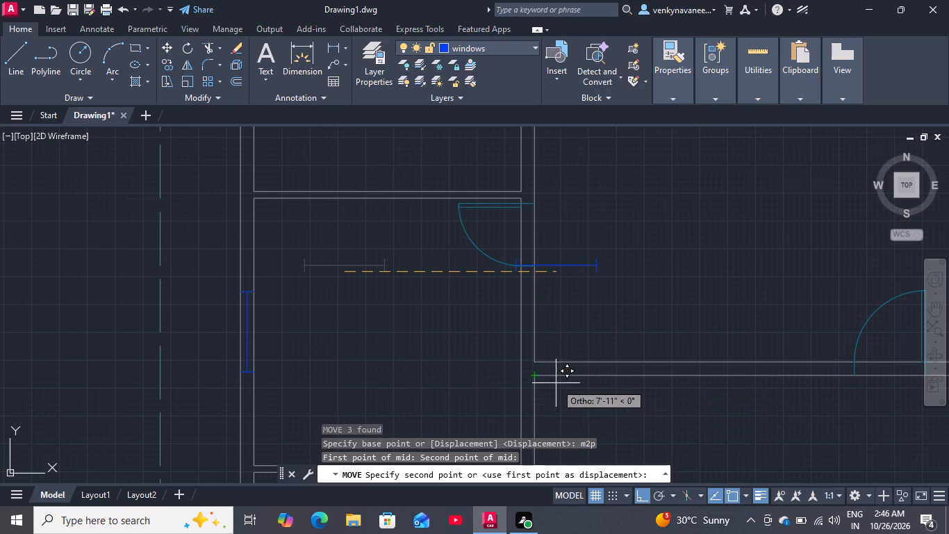
type("m2p")
key("Return")
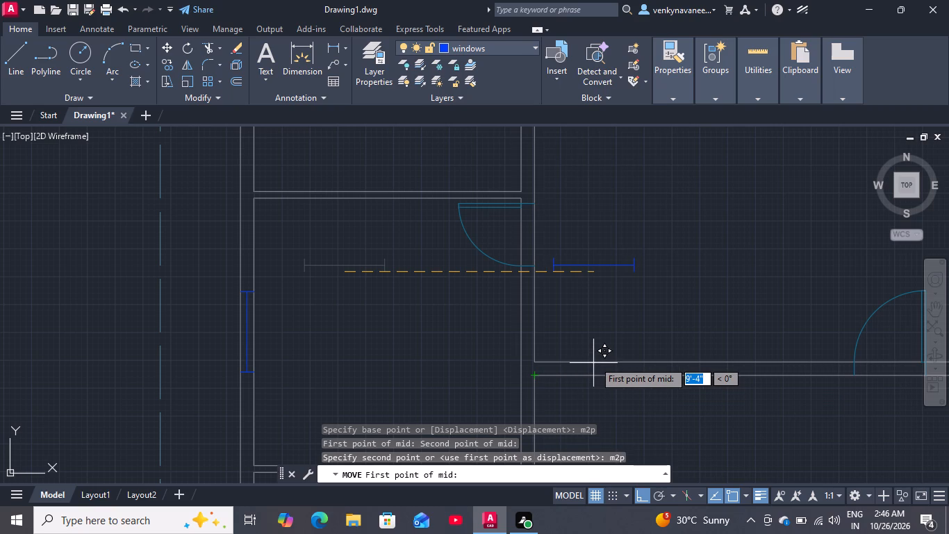
left_click(534, 375)
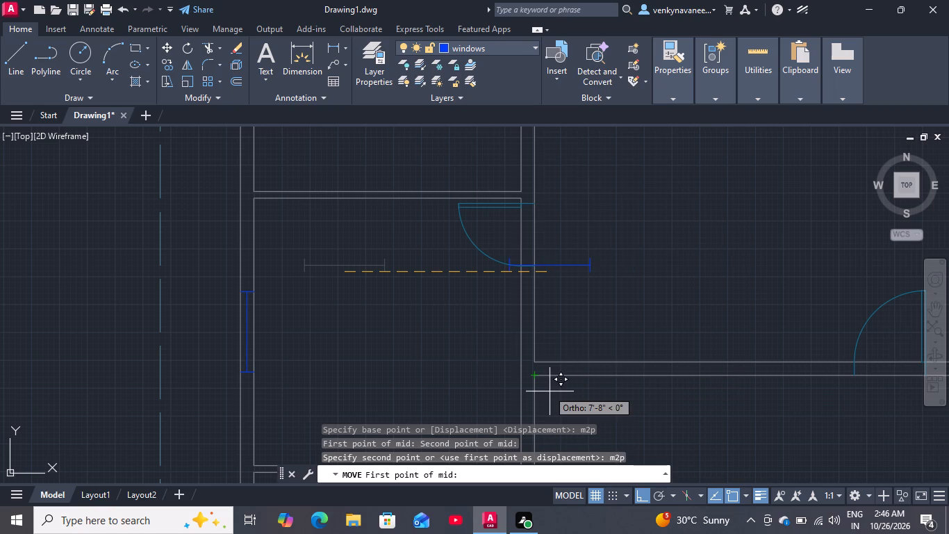
left_click(860, 378)
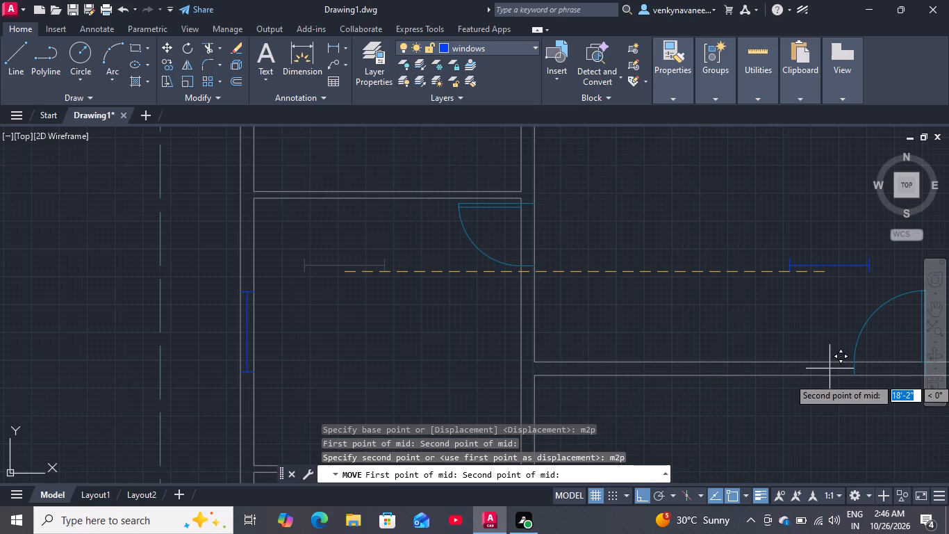
Examine the door and window placement throughout the floor plan's rooms, from the staircase to the north wall.
scroll(449, 315, "down", 3)
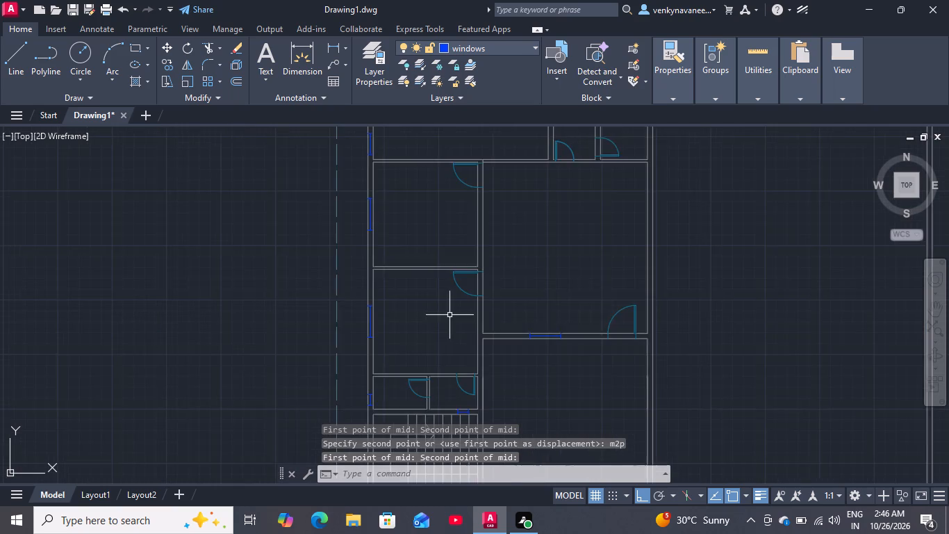
scroll(481, 390, "up", 1)
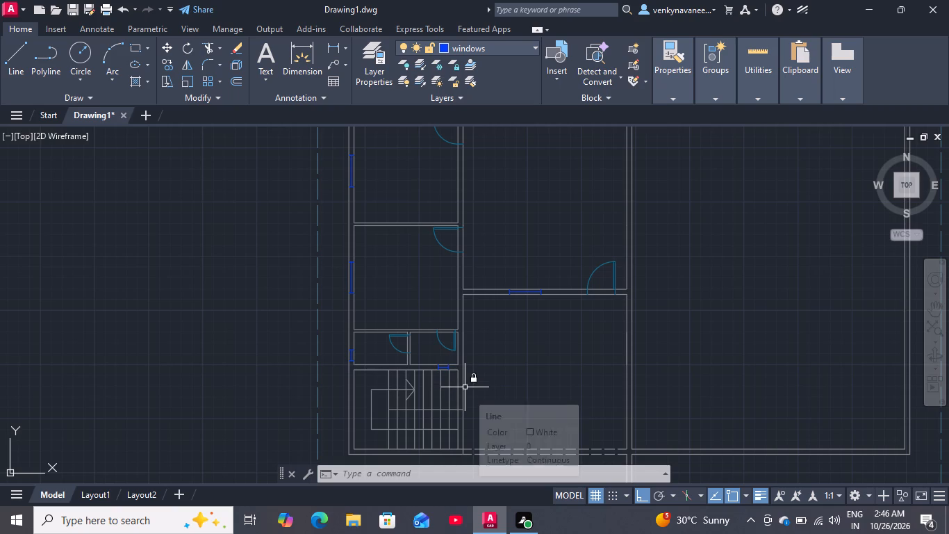
scroll(467, 377, "down", 1)
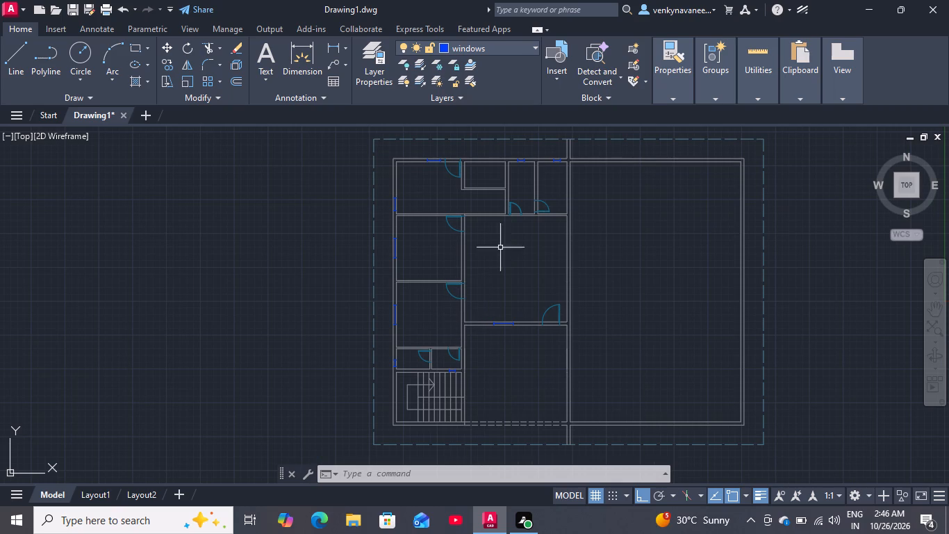
scroll(490, 161, "up", 1)
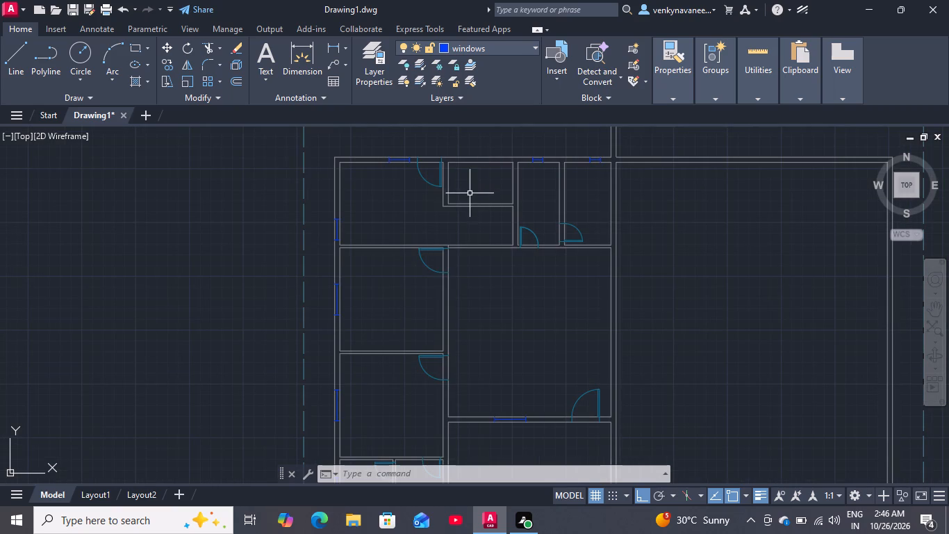
scroll(466, 208, "up", 1)
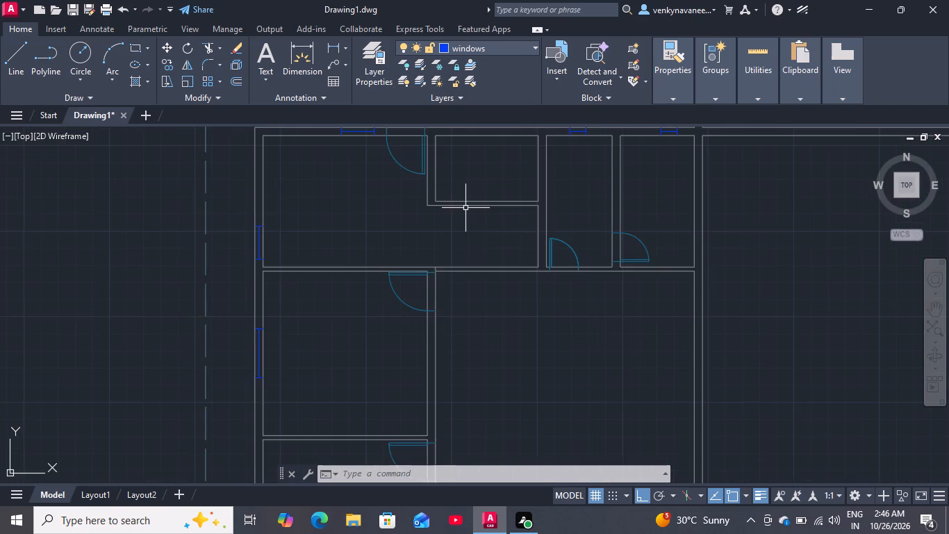
scroll(463, 209, "down", 1)
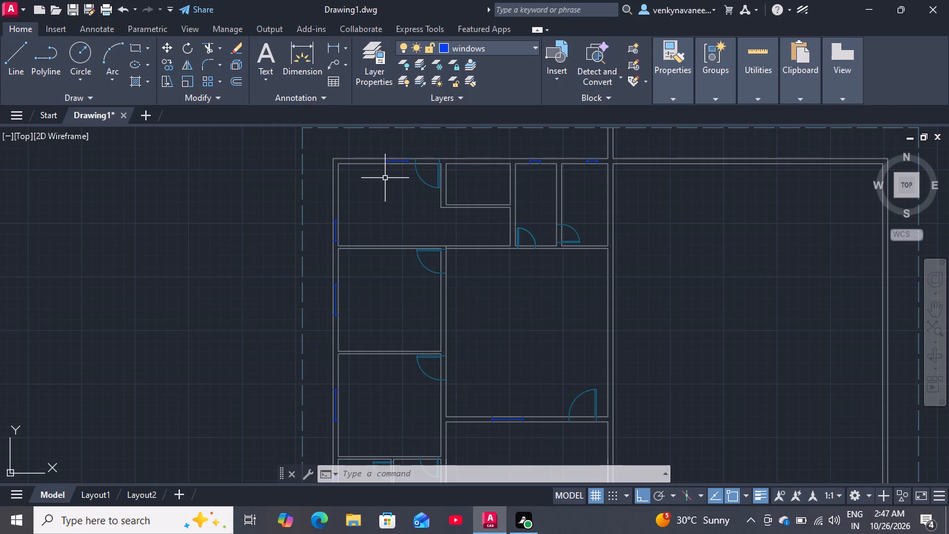
scroll(303, 162, "down", 2)
scroll(334, 177, "up", 1)
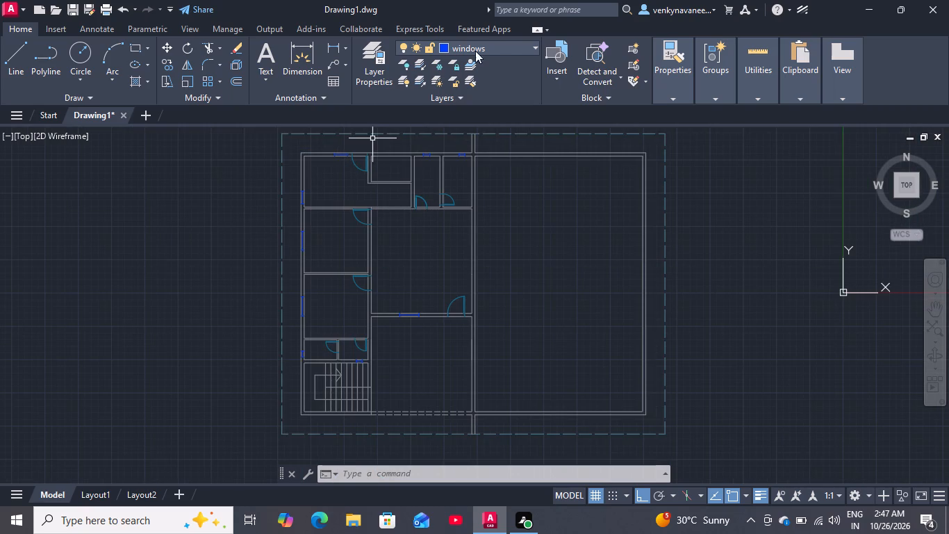
Unlock layer 0, lock the windows layer and make layer 0 current.
left_click(500, 48)
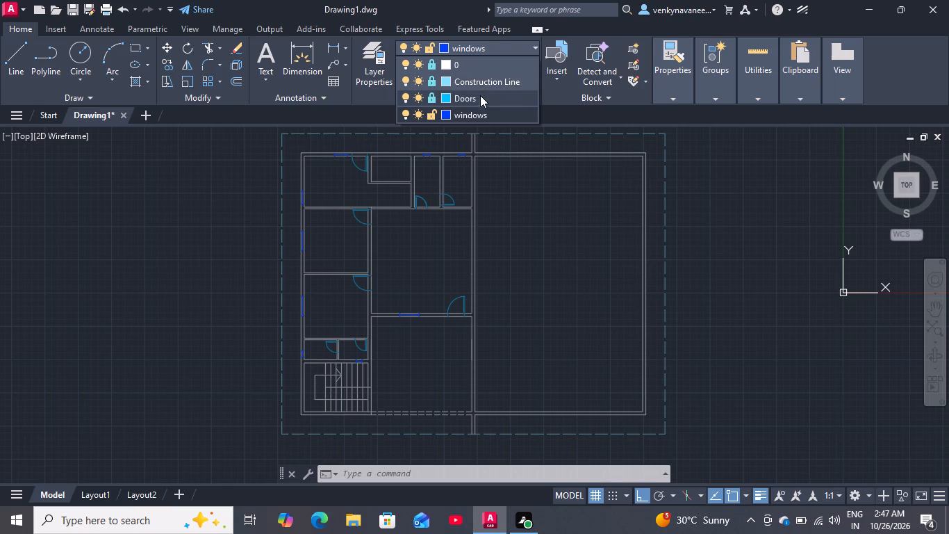
left_click(431, 66)
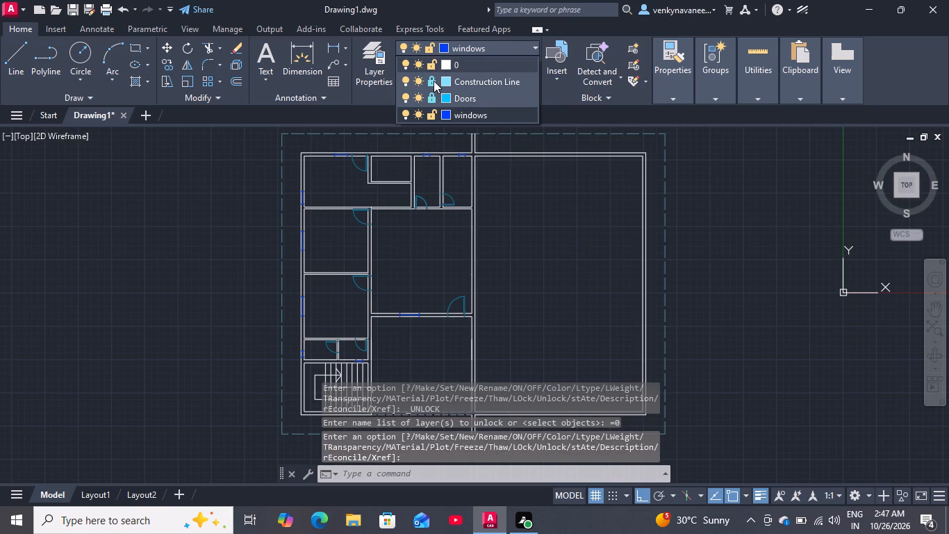
left_click(429, 115)
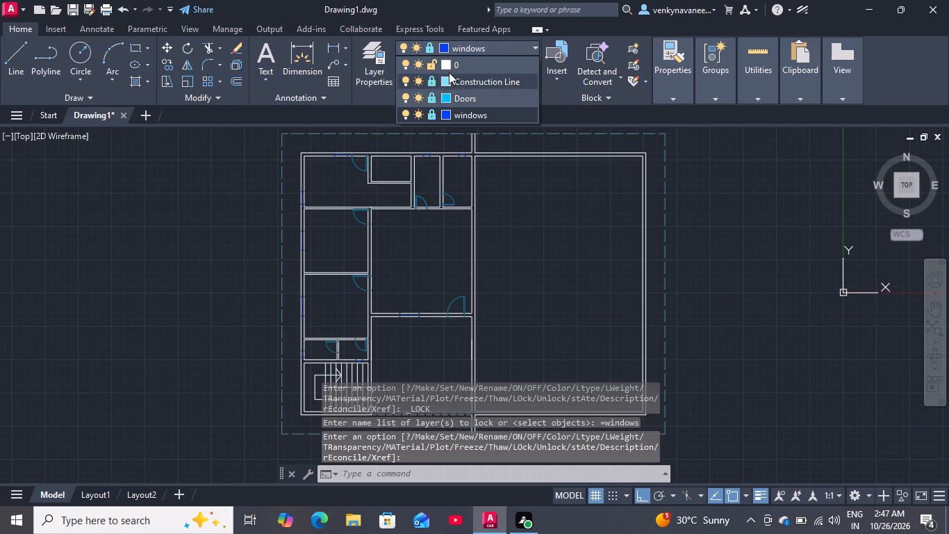
left_click(450, 70)
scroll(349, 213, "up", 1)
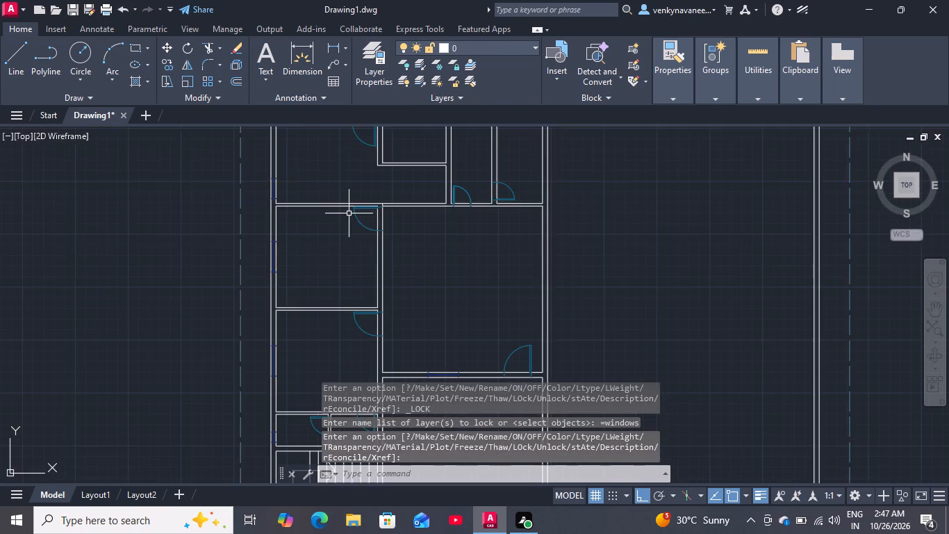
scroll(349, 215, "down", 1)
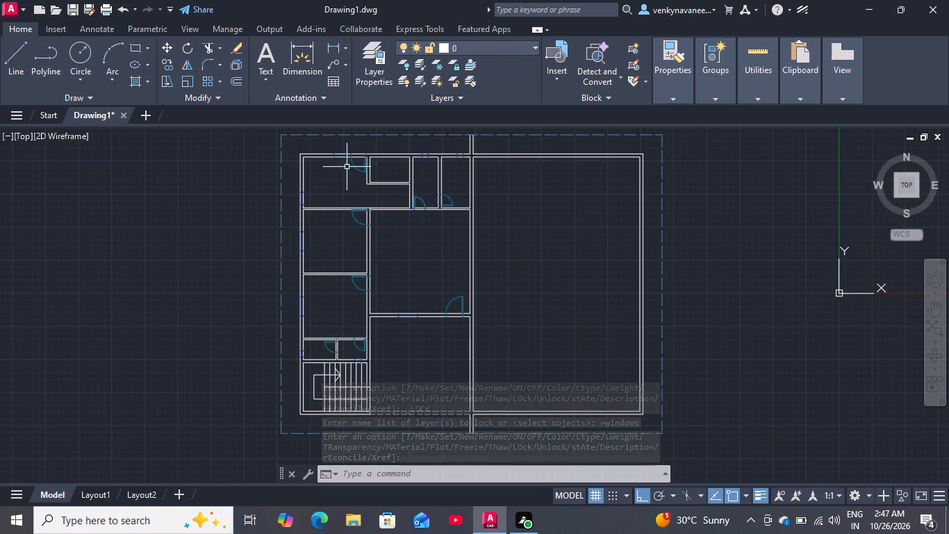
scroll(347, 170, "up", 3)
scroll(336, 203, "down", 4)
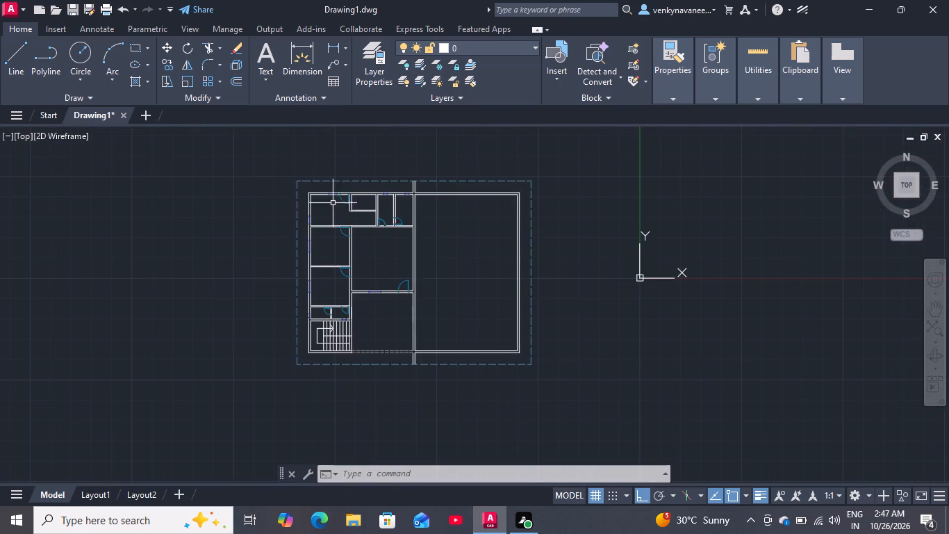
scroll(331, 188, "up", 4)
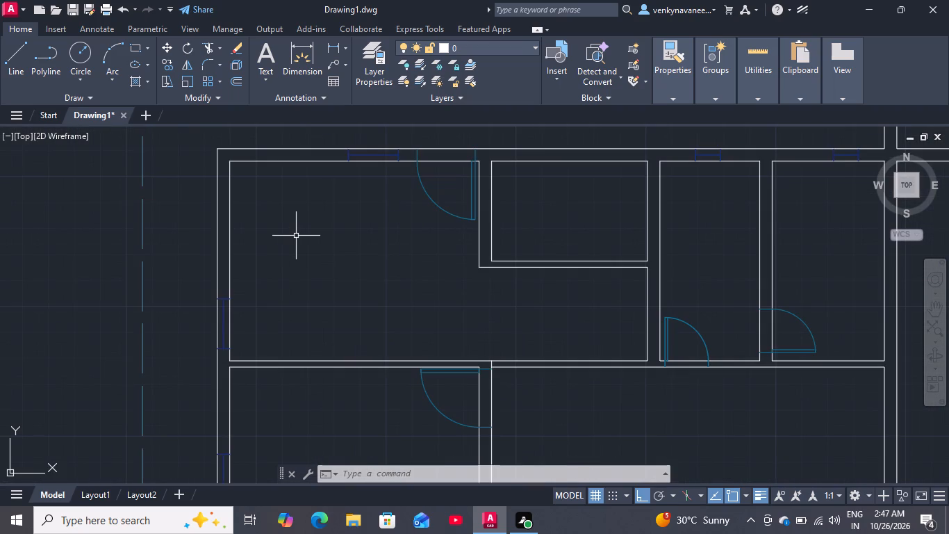
Draw a line from the northwest room's inner northwest corner 2' east, then straight south to the room's south wall.
key("l")
key("Return")
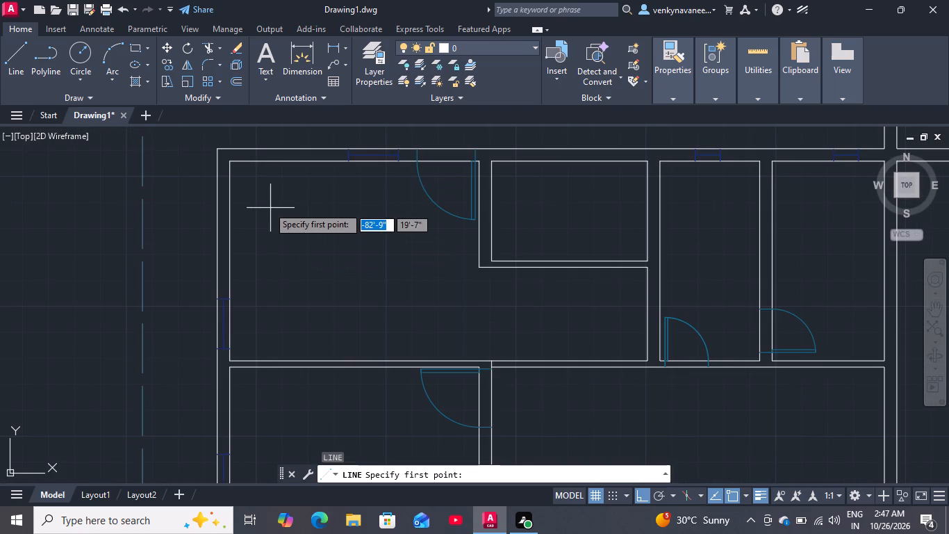
left_click(232, 164)
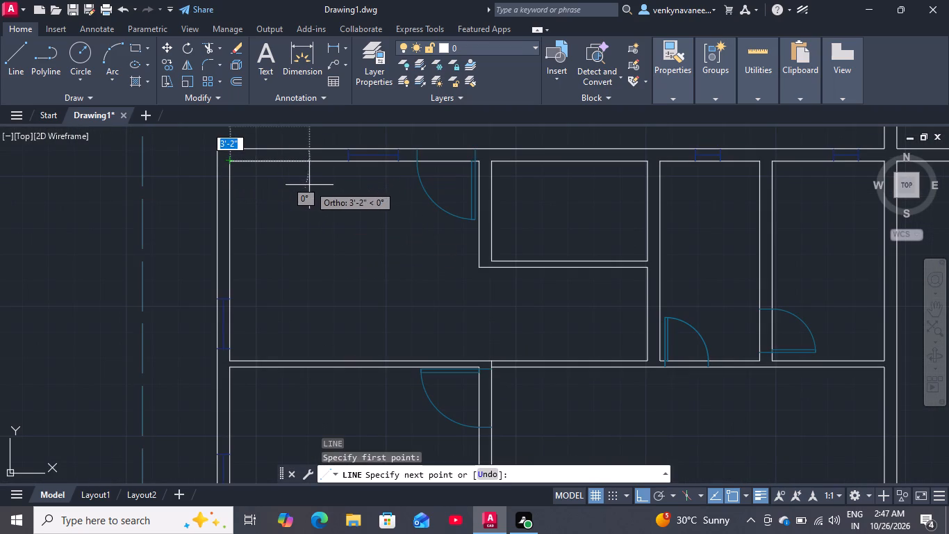
key("2")
key("apostrophe")
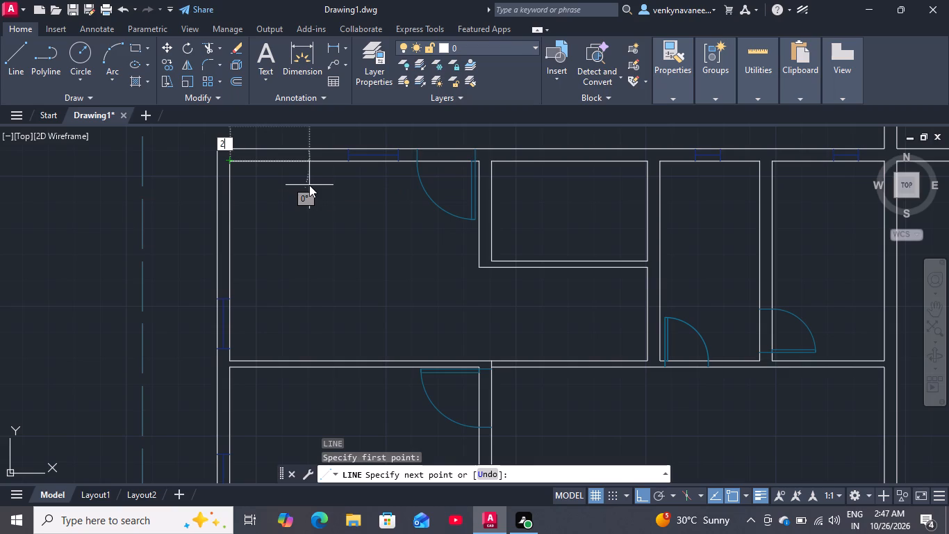
key("Return")
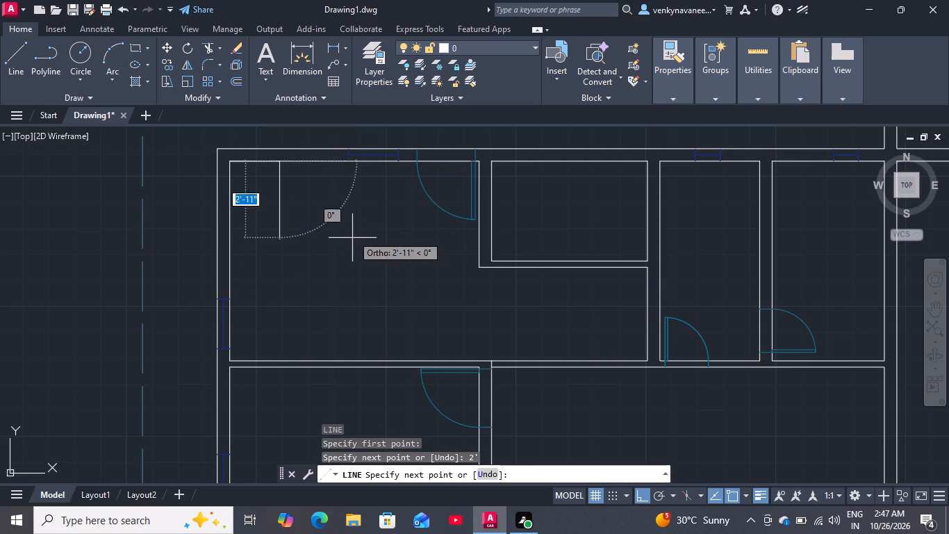
left_click(280, 359)
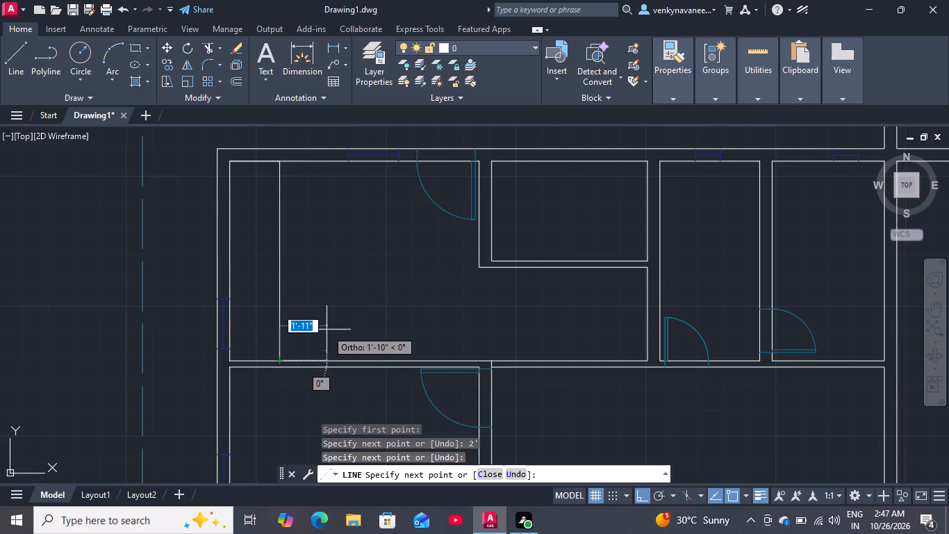
key("space")
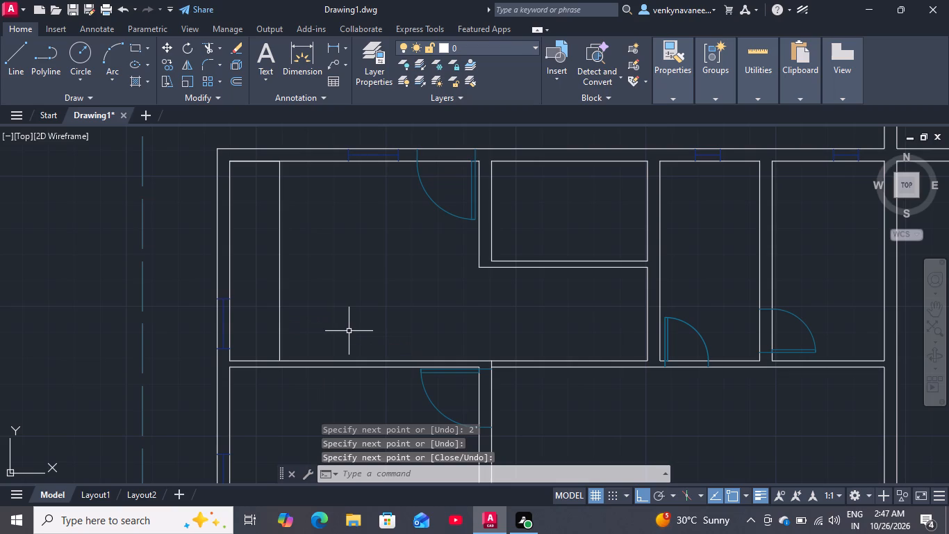
Draw a line from the northwest room's south wall 2' north, then west to the new vertical line, outlining an L-shaped counter.
key("space")
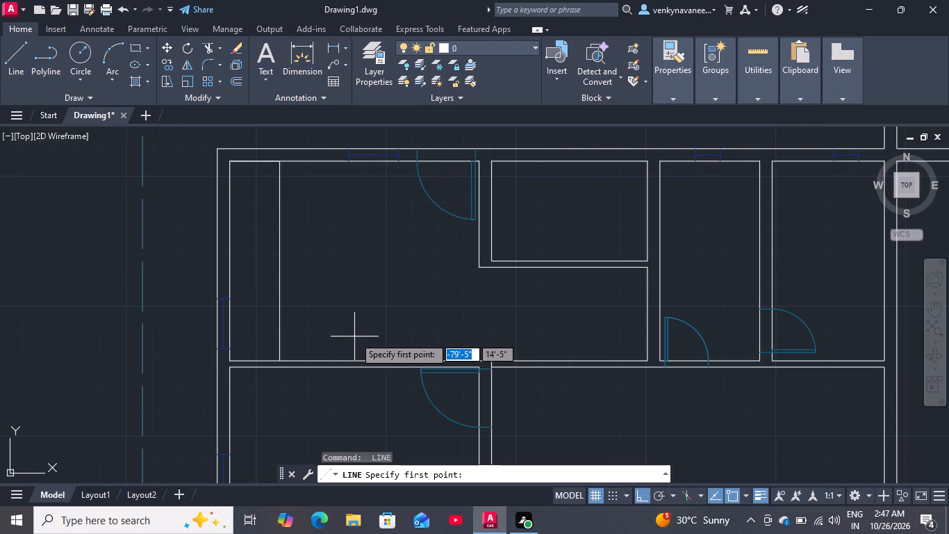
left_click(382, 358)
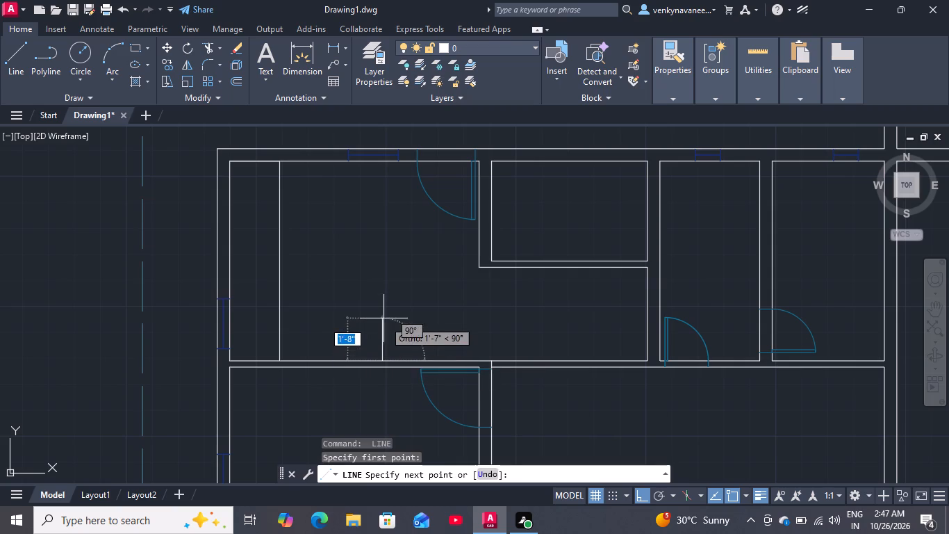
type("2'")
key("Return")
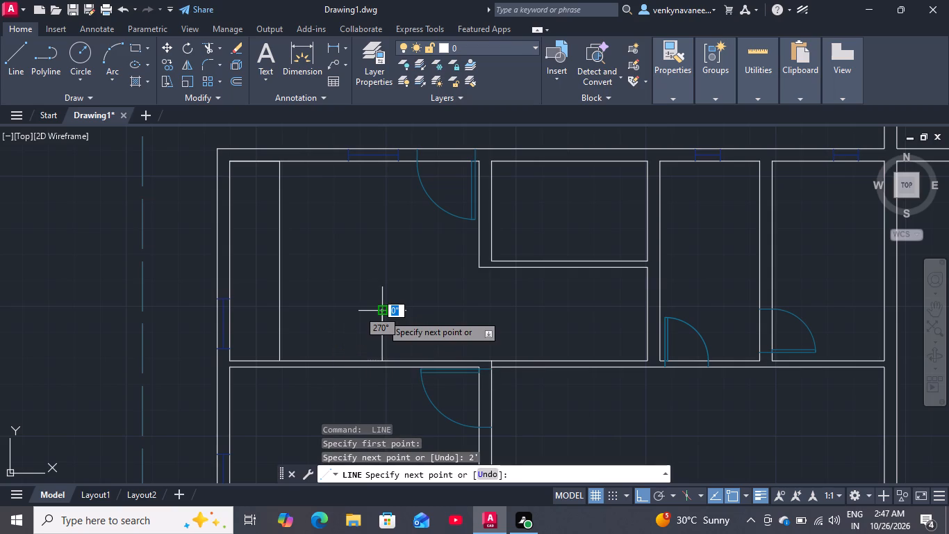
left_click(279, 317)
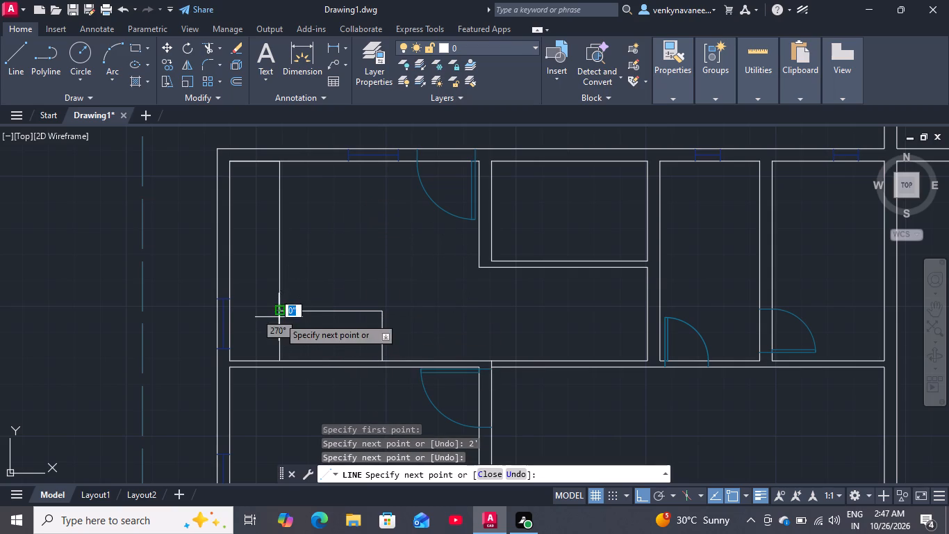
key("space")
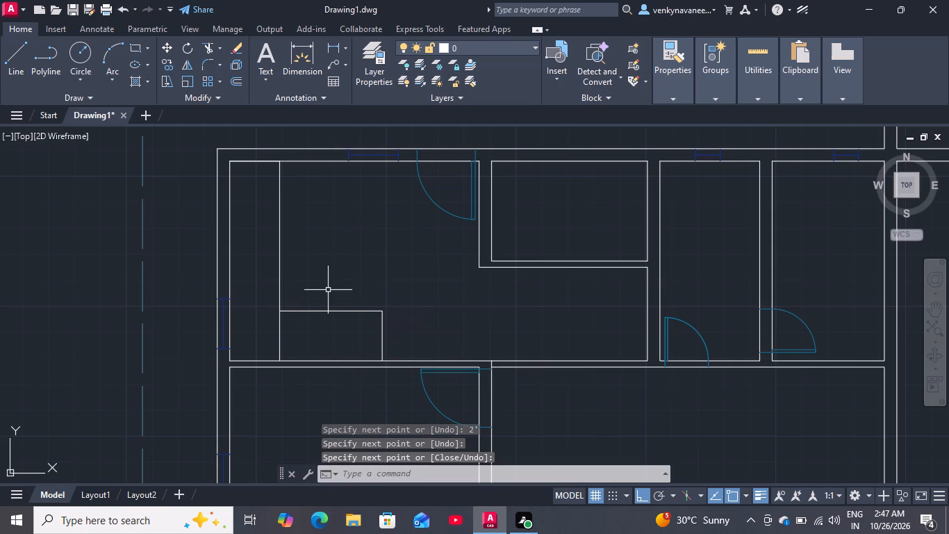
Trim the vertical counter line below the L-shape's inner corner and the 2' segment overlapping the north wall.
type("tr")
key("Return")
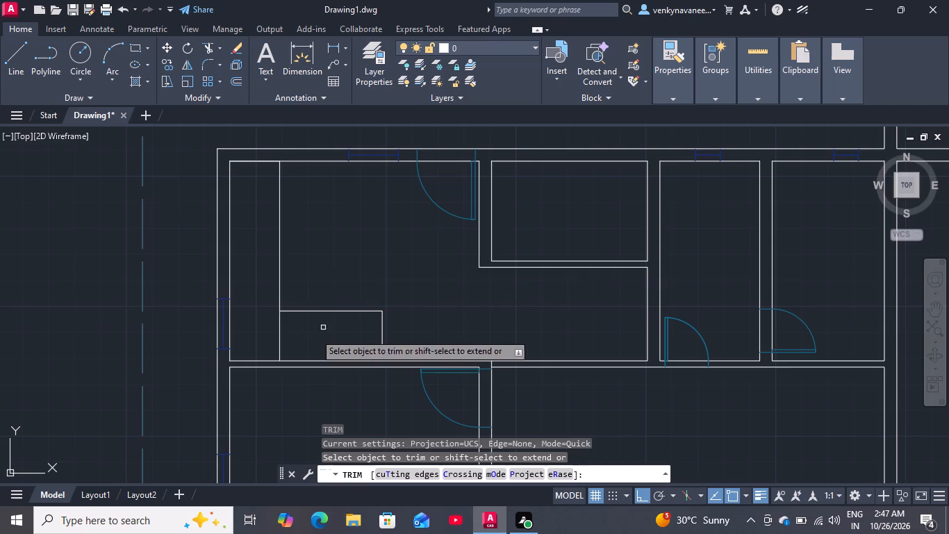
left_click(279, 335)
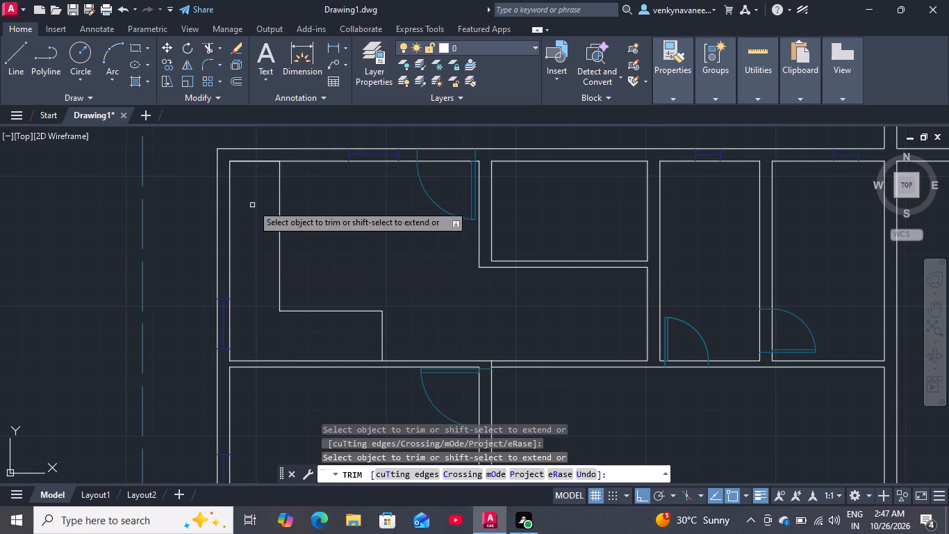
left_click(255, 161)
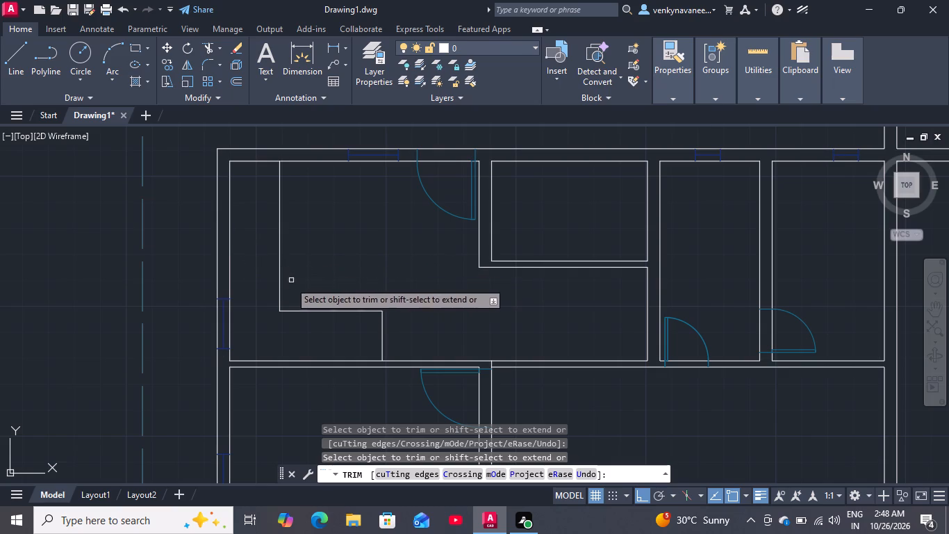
Trim the inner wall lines across the door openings of the northwest room and the two narrow rooms east of it.
scroll(346, 301, "down", 1)
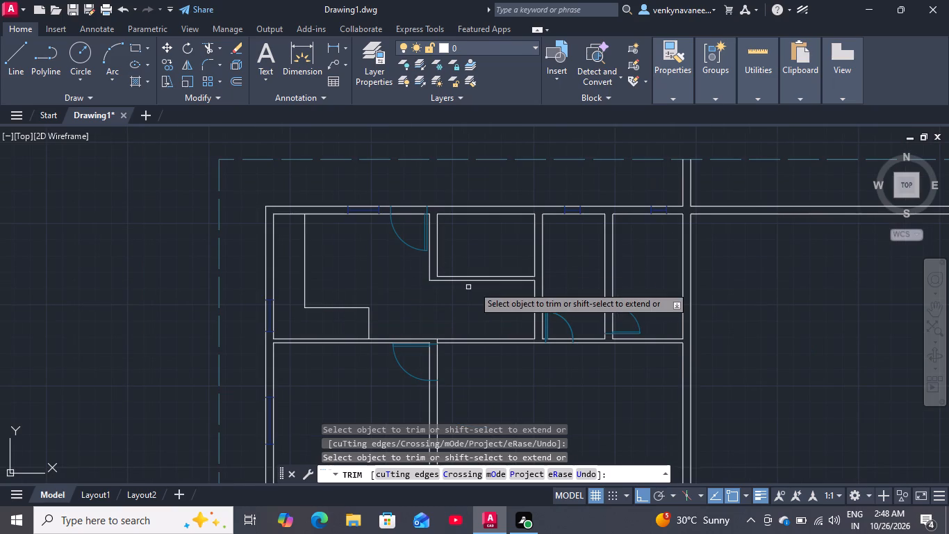
left_click(408, 213)
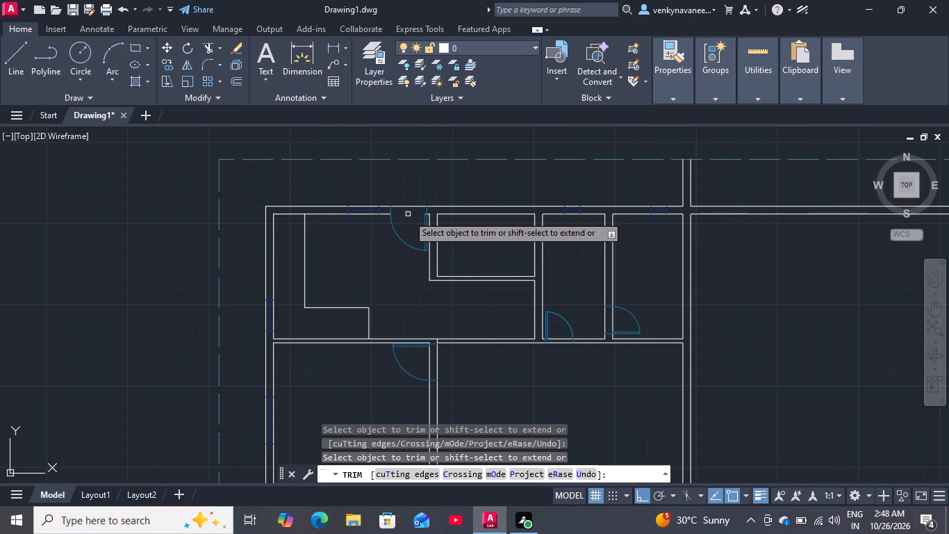
scroll(535, 349, "up", 2)
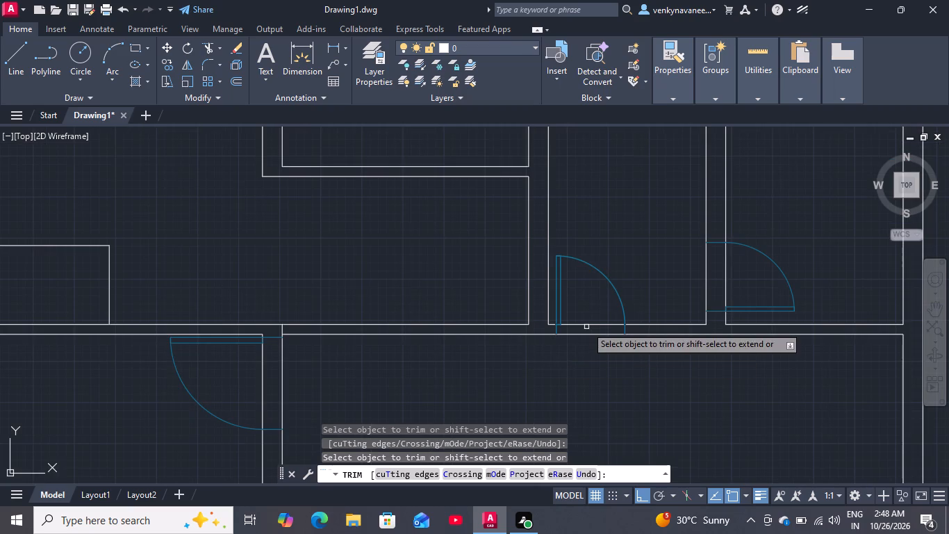
left_click(586, 325)
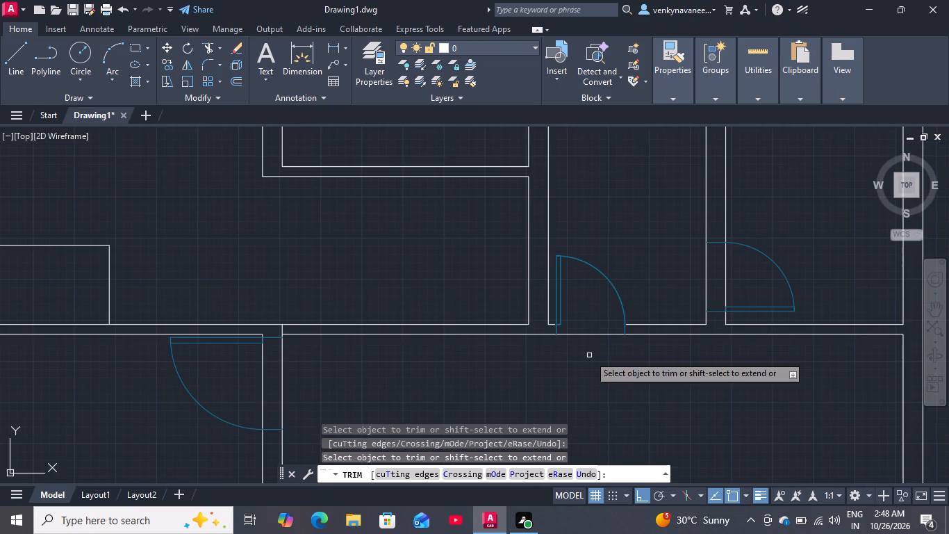
left_click(725, 284)
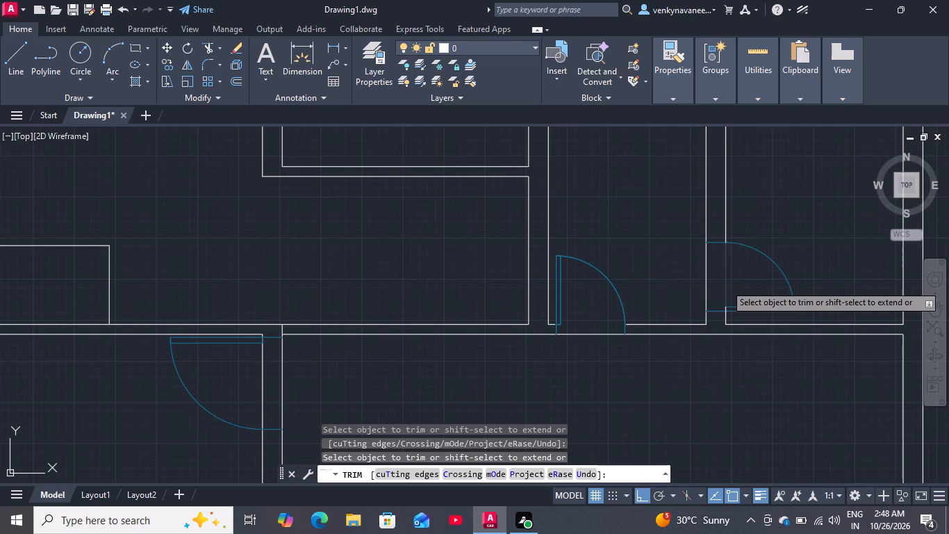
Trim the inner wall lines across the two west rooms' east door openings and the central room's south door opening.
scroll(578, 316, "down", 3)
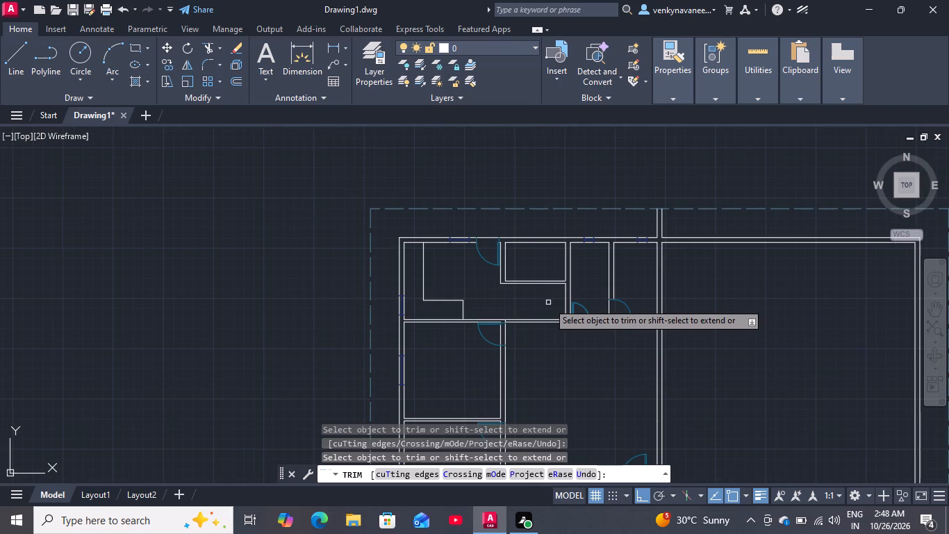
scroll(457, 300, "down", 1)
scroll(475, 389, "up", 1)
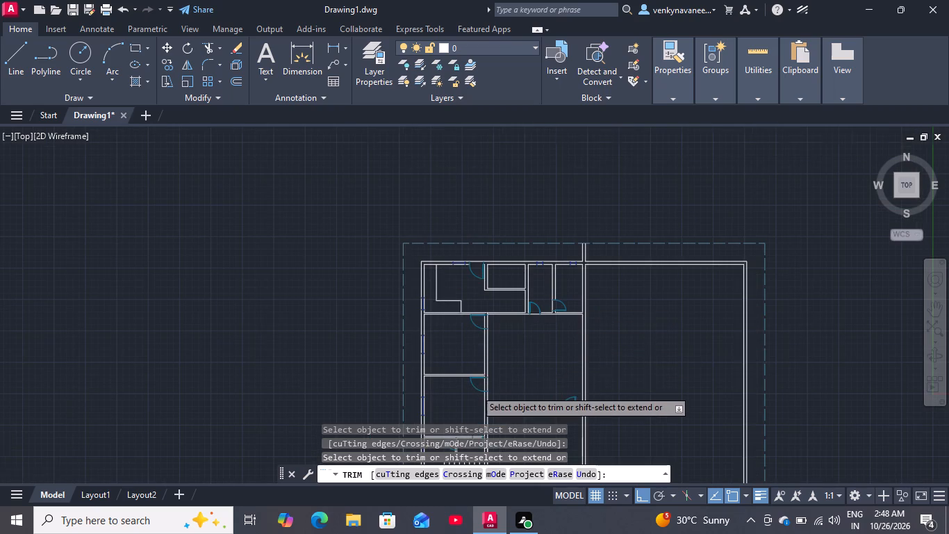
scroll(475, 389, "up", 1)
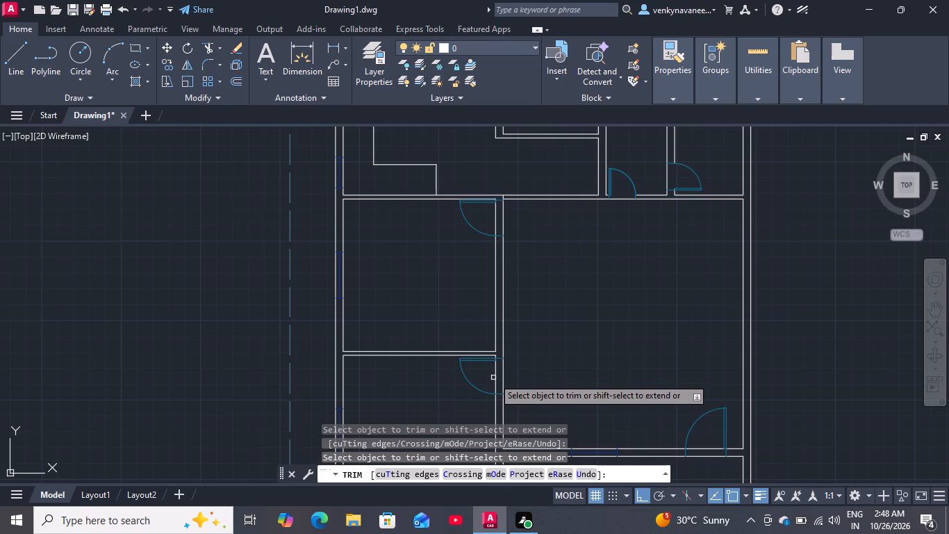
left_click(495, 376)
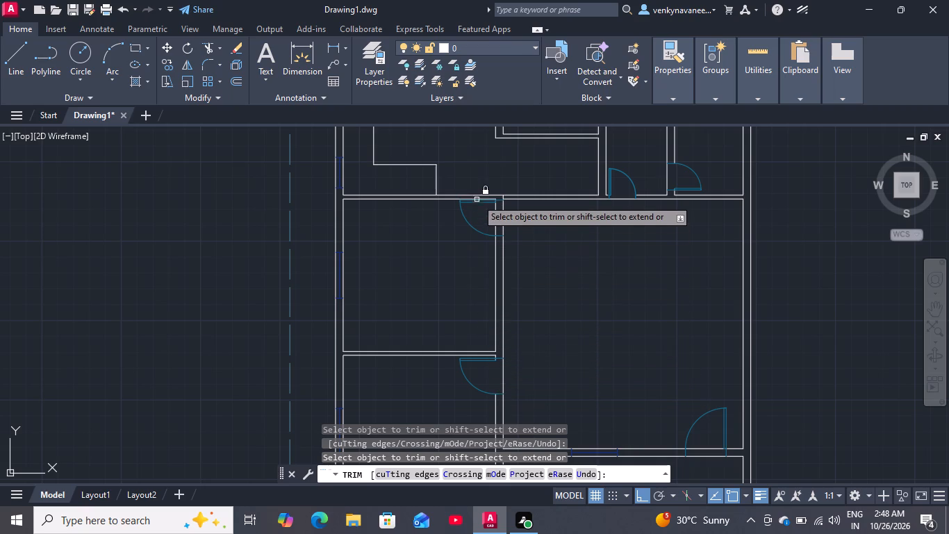
scroll(476, 196, "up", 3)
left_click(544, 275)
scroll(521, 274, "down", 3)
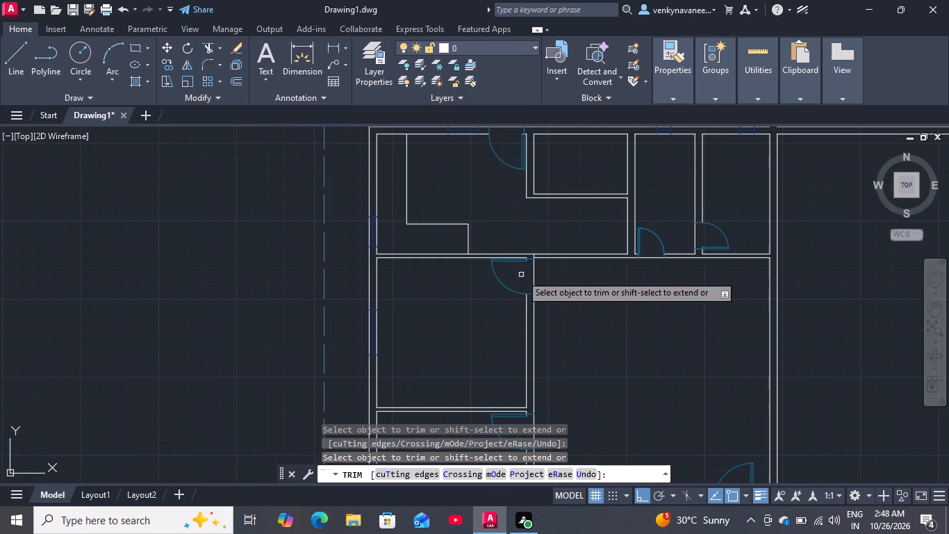
scroll(515, 284, "down", 2)
scroll(531, 367, "up", 1)
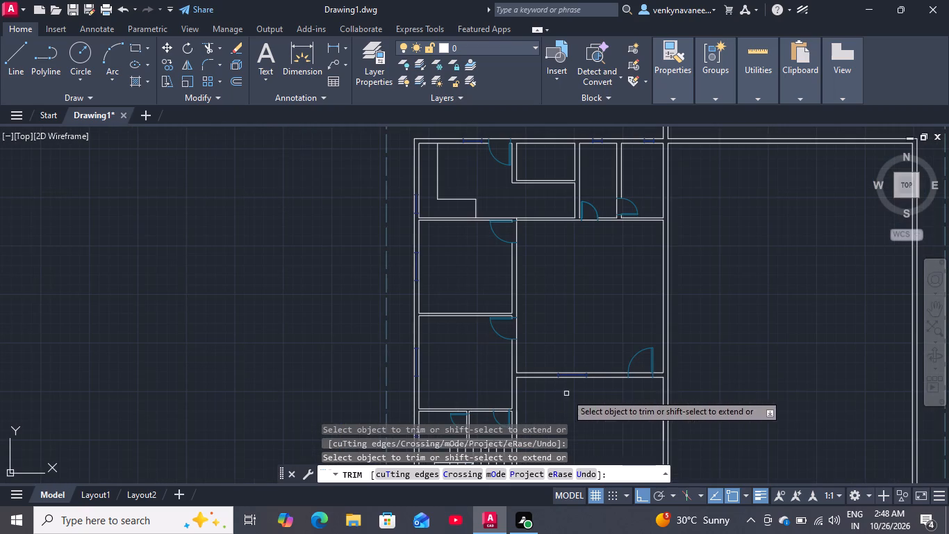
scroll(631, 373, "up", 2)
left_click(643, 373)
scroll(540, 297, "down", 3)
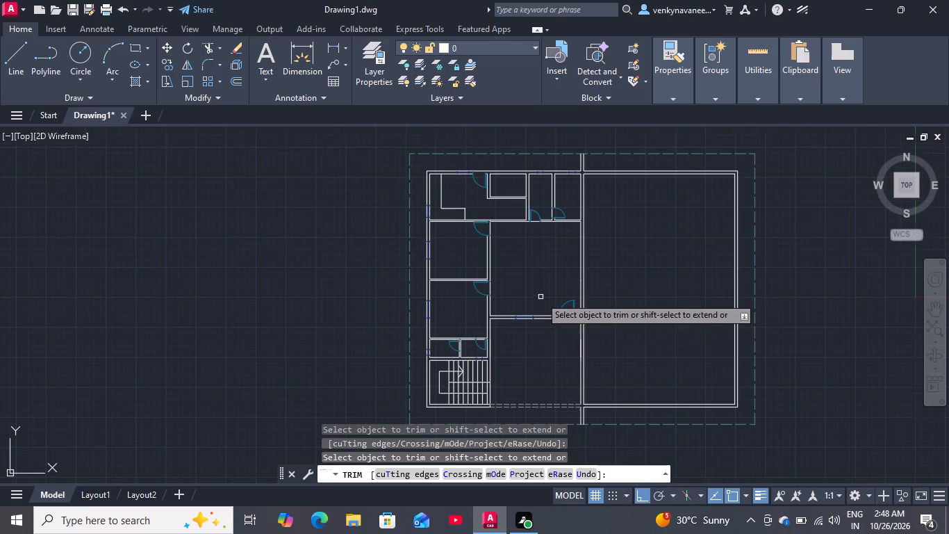
Trim the inner wall lines across the door openings of the two small rooms north of the staircase, then end trimming.
scroll(479, 353, "up", 3)
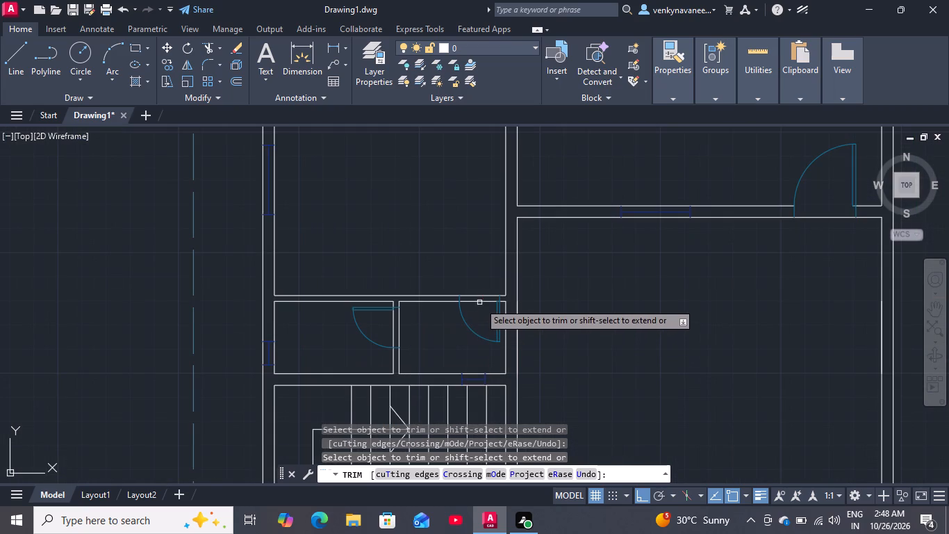
left_click(479, 301)
left_click(393, 330)
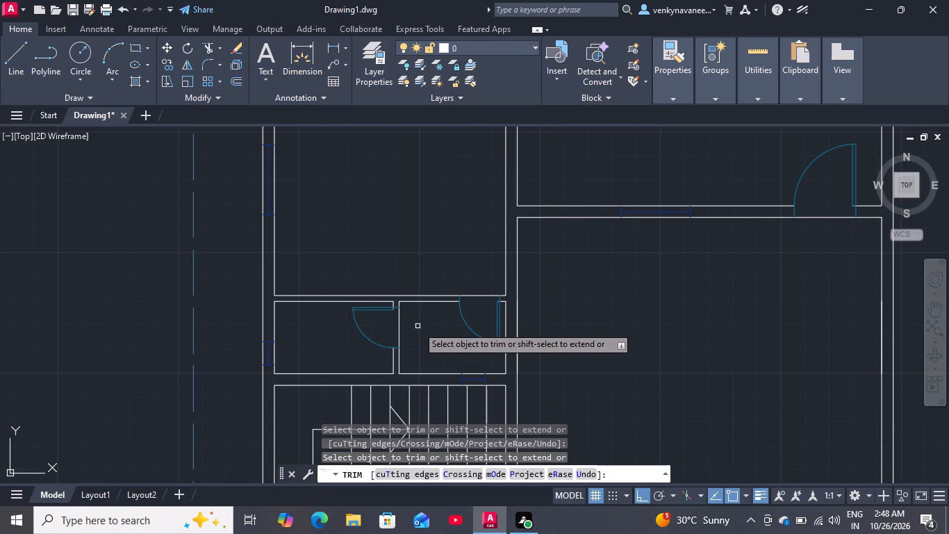
scroll(406, 341, "down", 3)
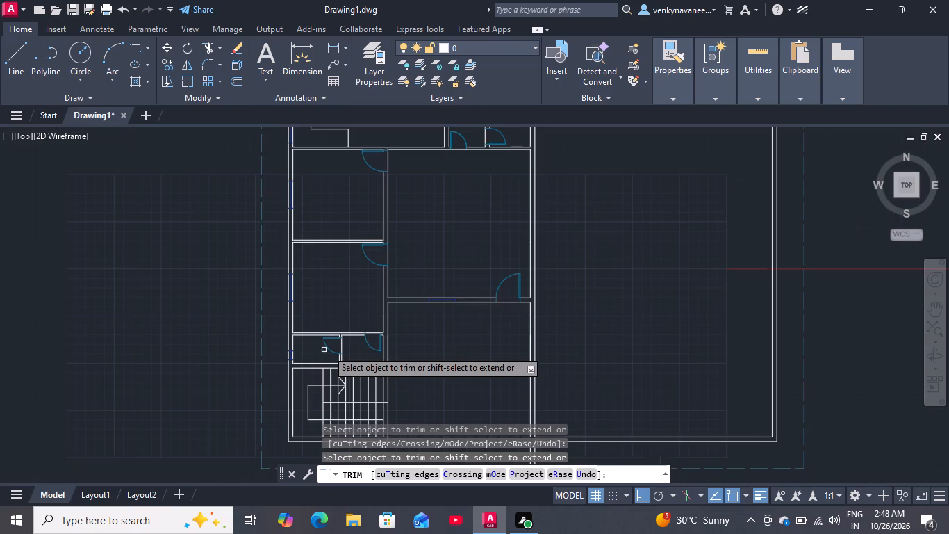
scroll(317, 262, "down", 1)
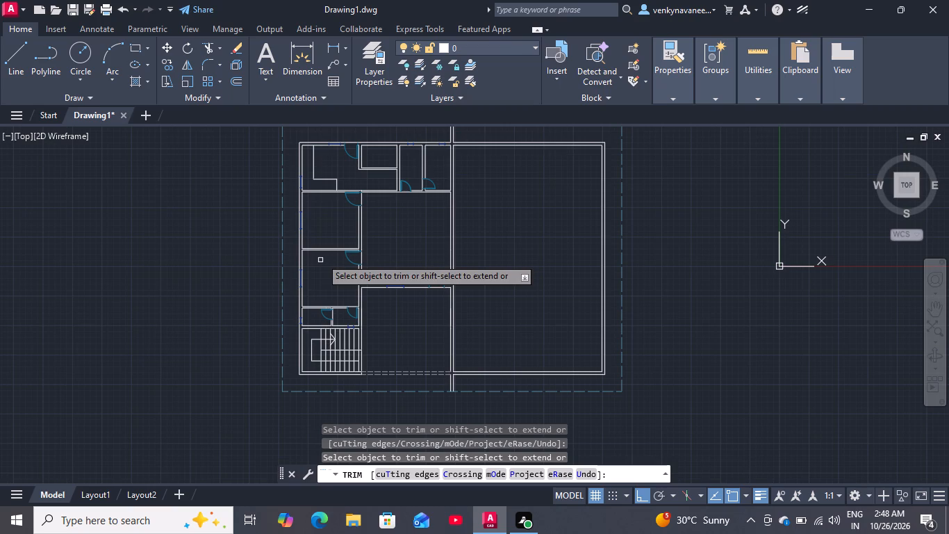
scroll(369, 140, "up", 3)
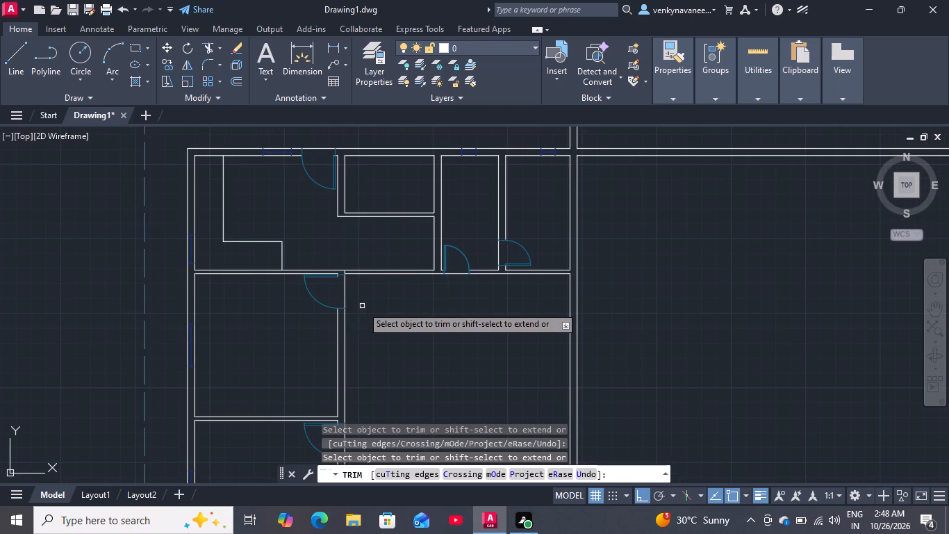
key("space")
Draw a short line straight across the south wall of the enclosed room beside the northwest room, near its west end.
key("l")
key("Return")
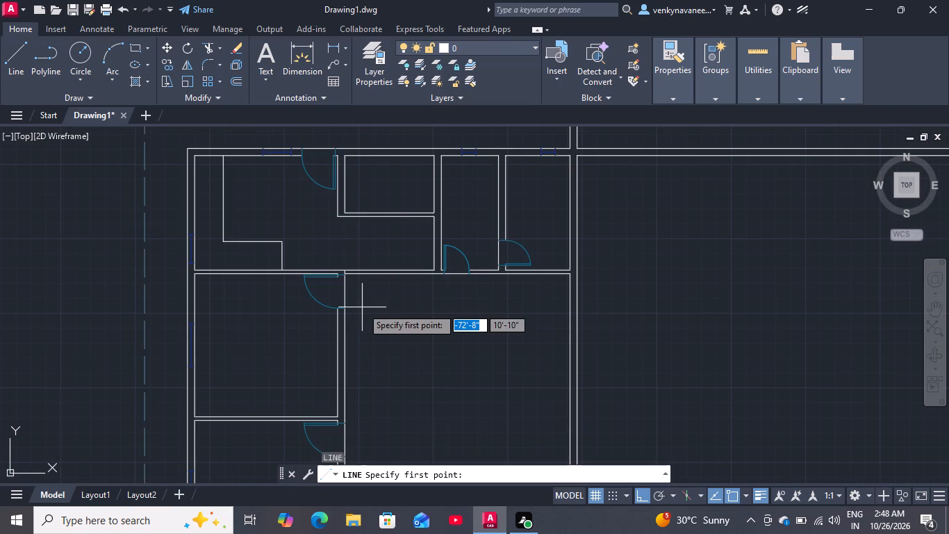
scroll(375, 211, "up", 3)
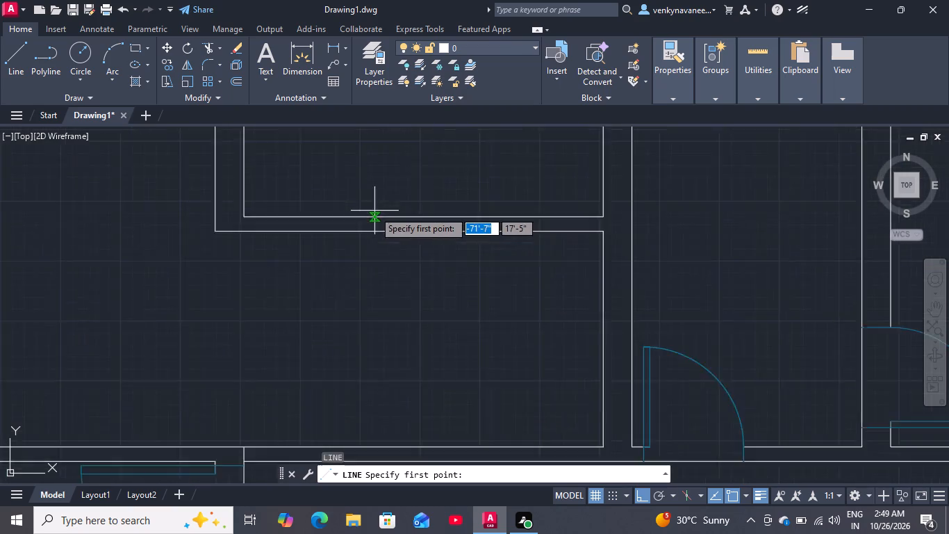
left_click(324, 218)
left_click(327, 230)
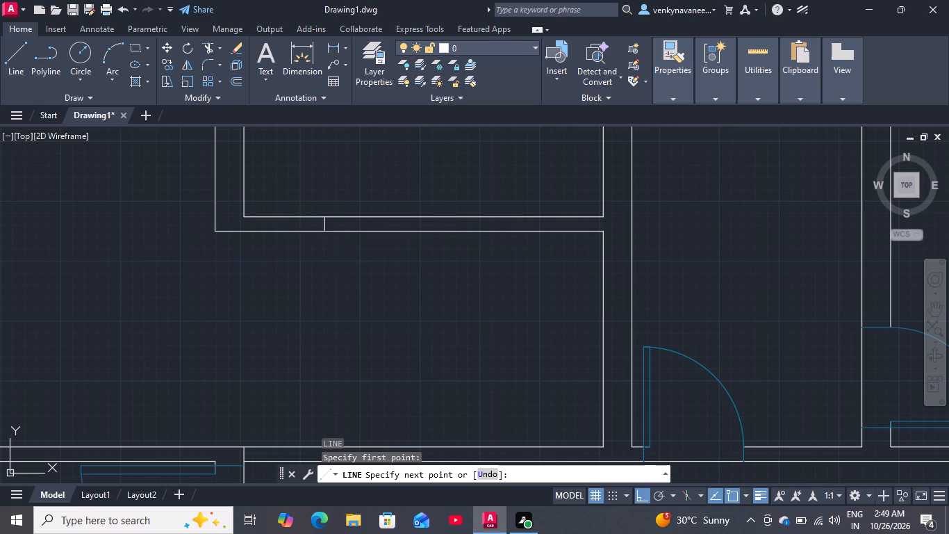
key("space")
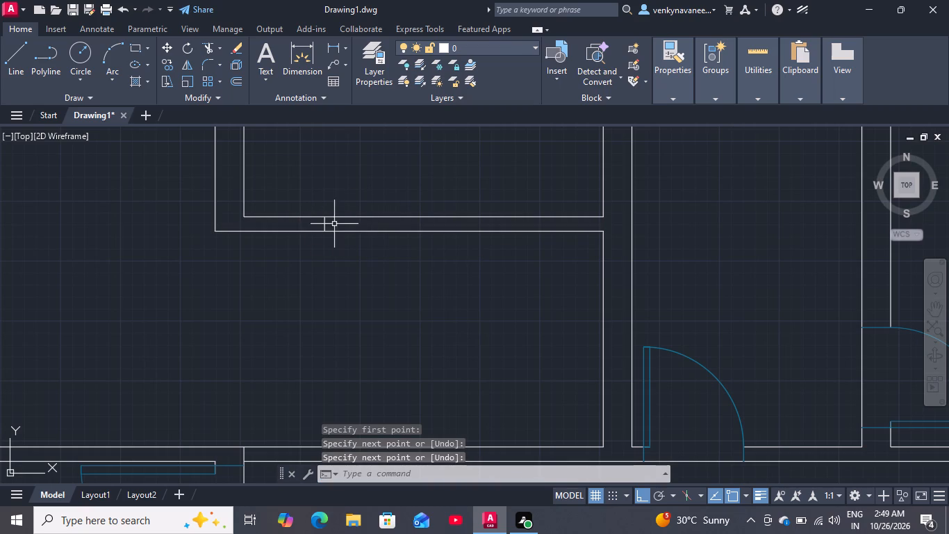
Copy the short line across the enclosed room's south wall about 3'-10" east, near the wall's east end.
left_click(324, 225)
type("co")
key("Return")
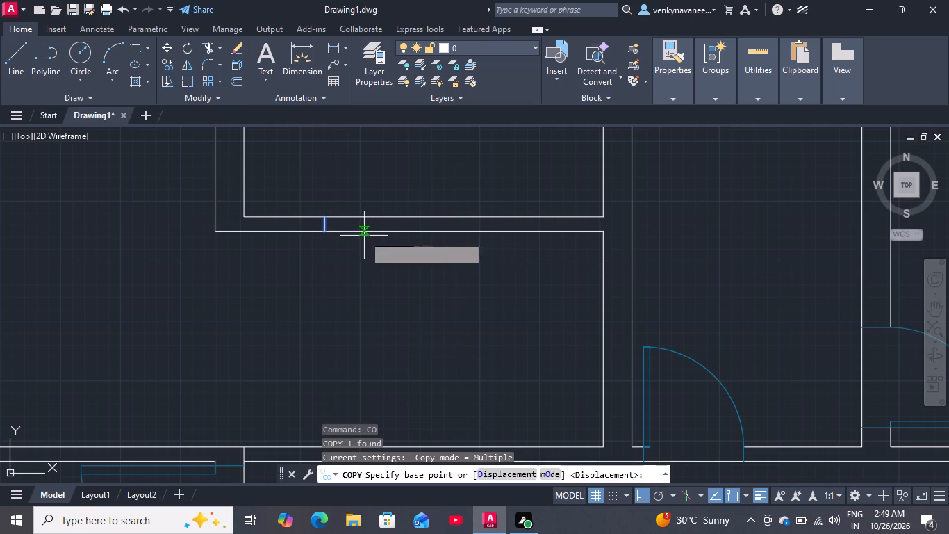
left_click(324, 223)
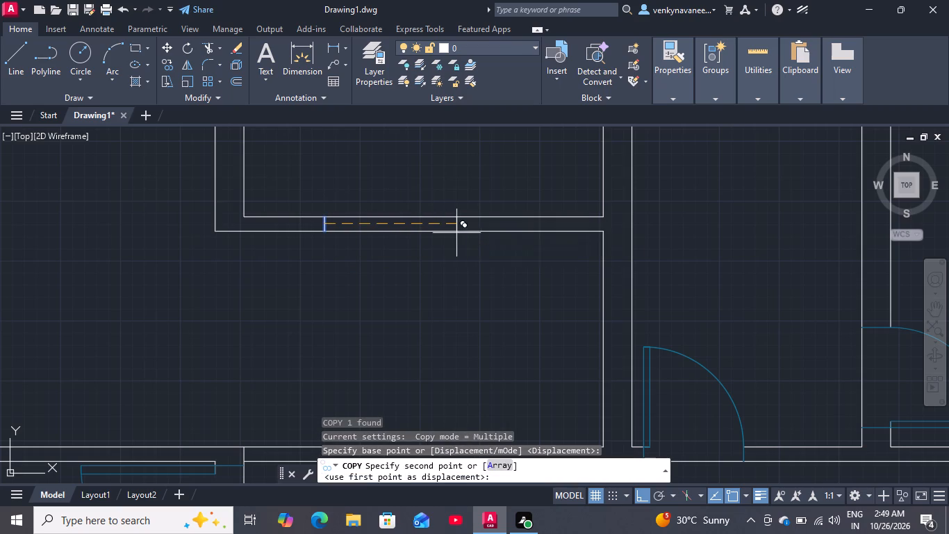
left_click(544, 218)
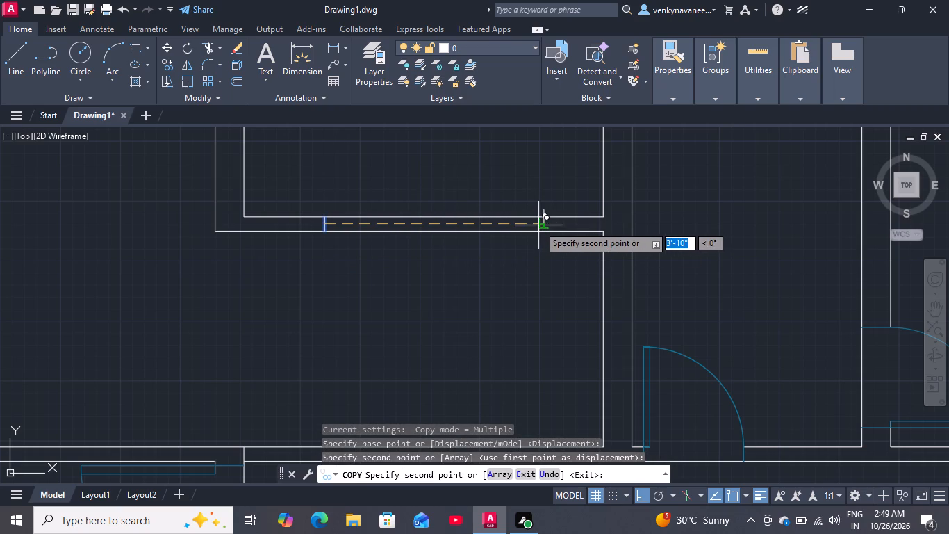
key("space")
Move the copied short line down so its lower end meets the south wall's outer line and it spans the wall thickness.
scroll(543, 218, "up", 2)
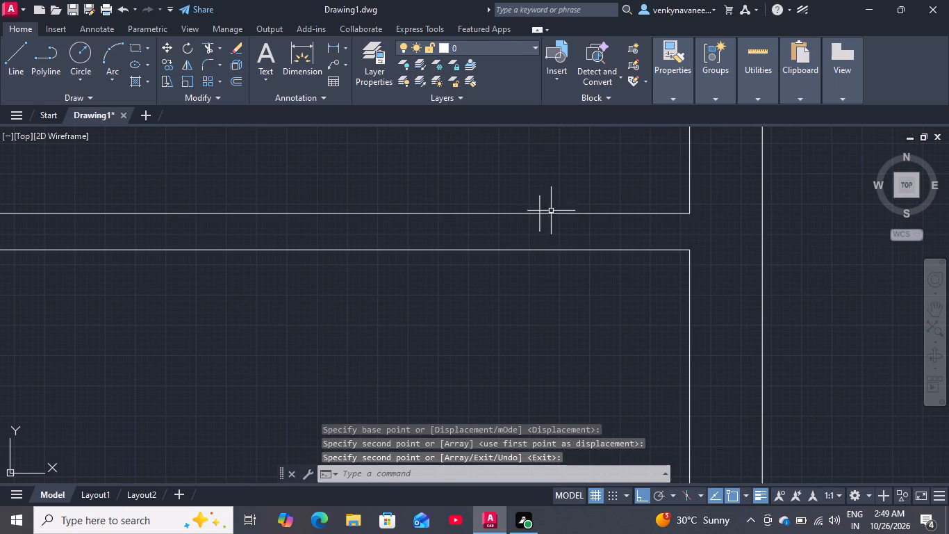
left_click_drag(553, 204, 531, 209)
left_click(521, 212)
key("m")
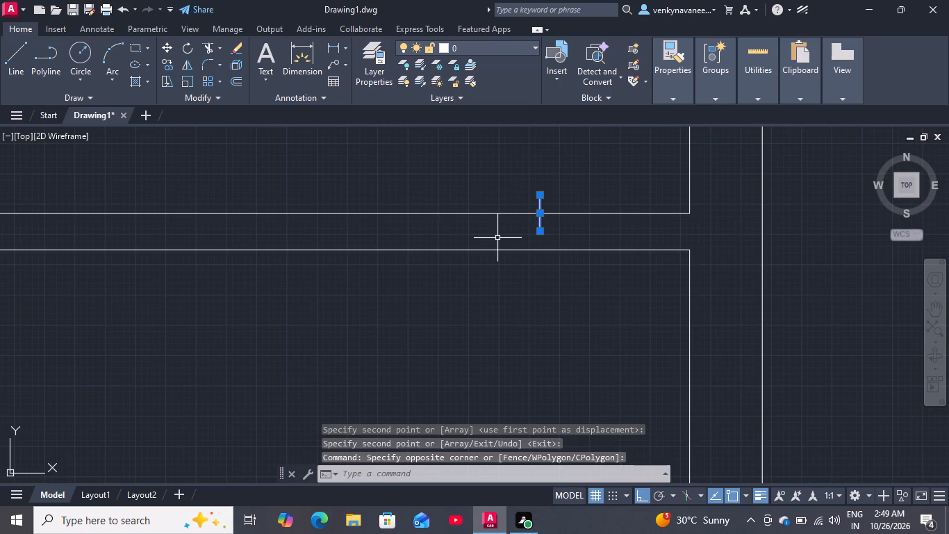
key("Return")
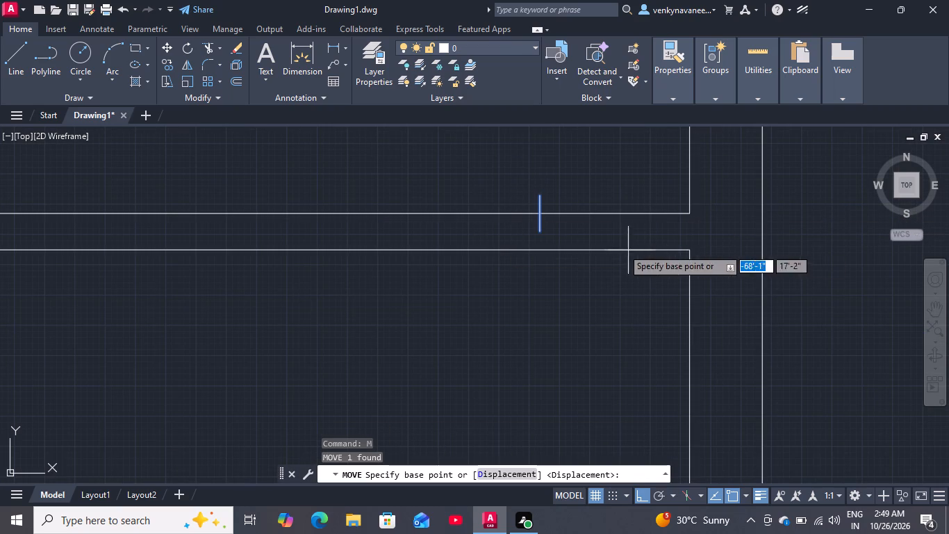
left_click(540, 232)
left_click(541, 248)
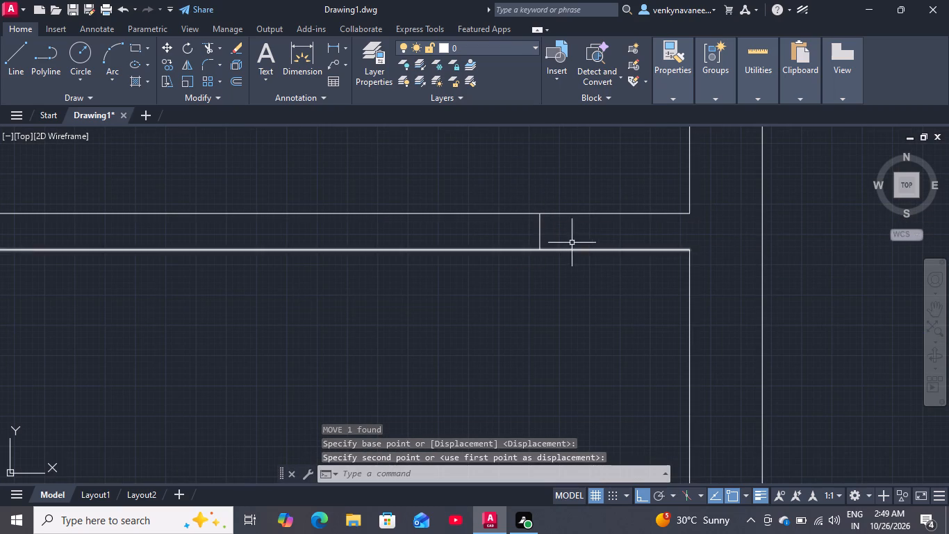
Trim the inner line of the enclosed room's south wall between the two short cross lines.
scroll(569, 251, "down", 3)
type("tr")
key("Return")
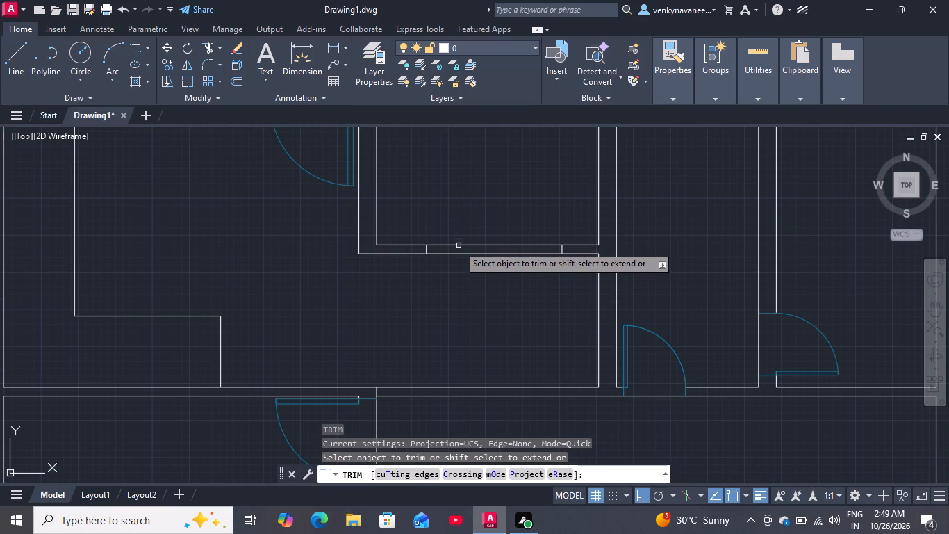
left_click(459, 247)
Trim the upper line of the central room's north wall between the northwest door corner and the narrow rooms, then end trimming.
scroll(470, 222, "down", 3)
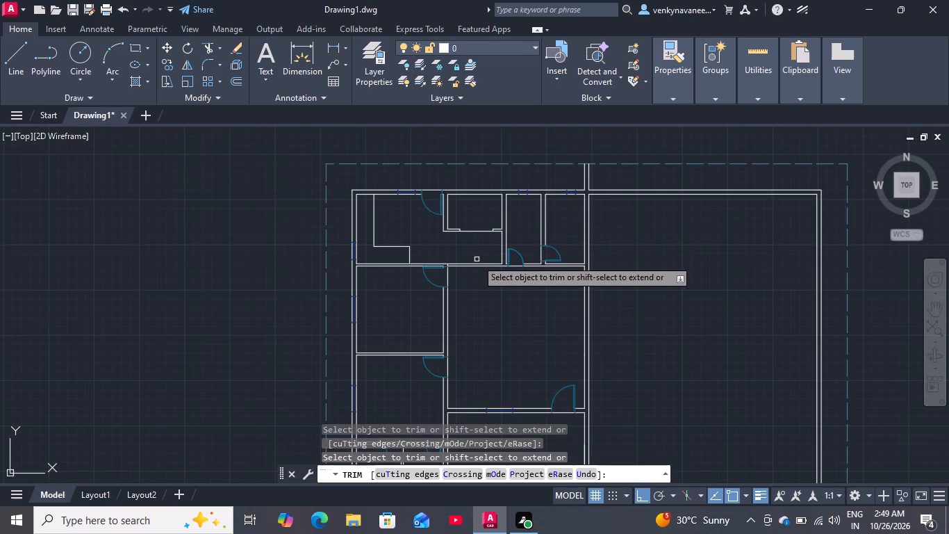
scroll(470, 257, "down", 2)
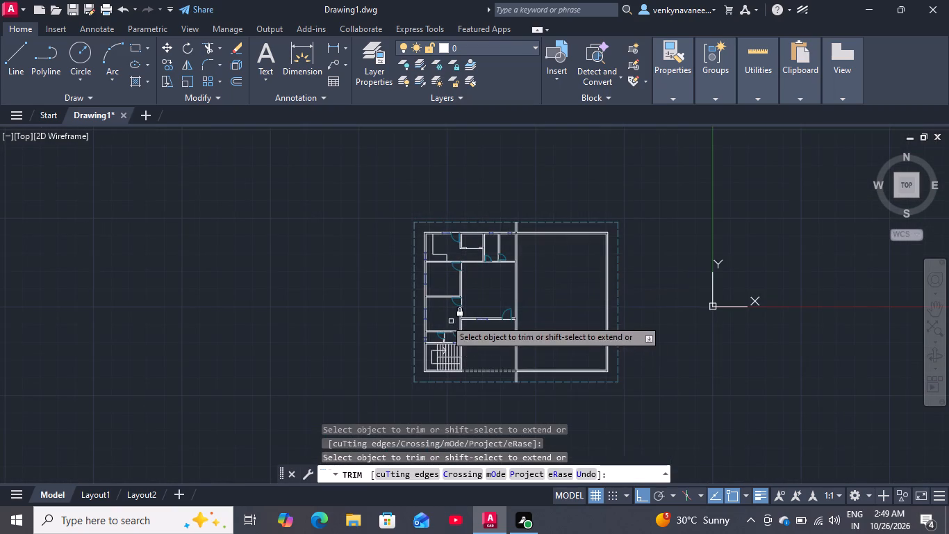
scroll(452, 325, "up", 1)
scroll(463, 227, "up", 3)
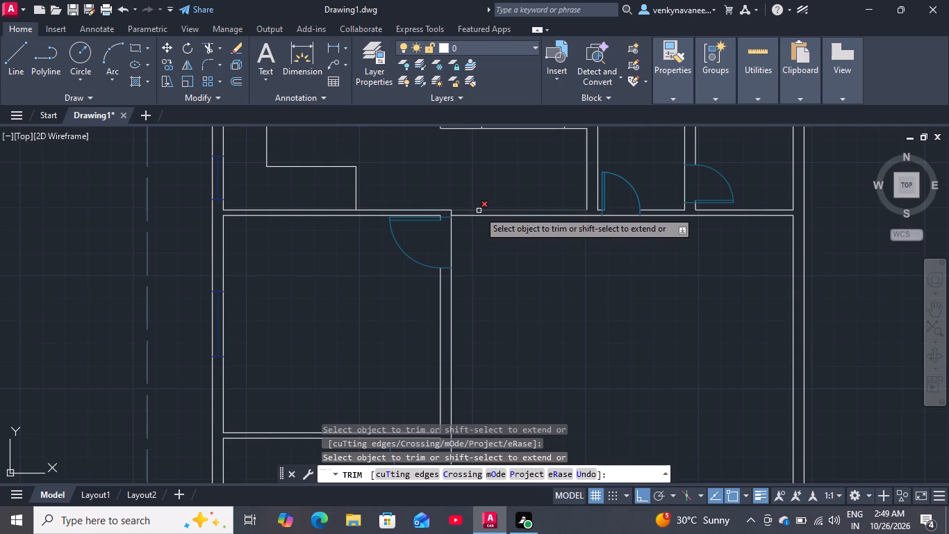
left_click(479, 211)
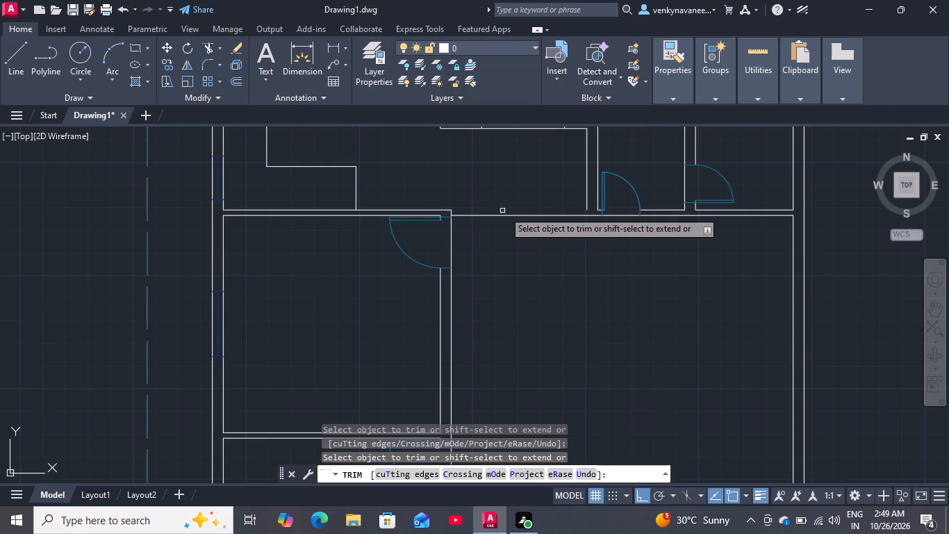
key("space")
Draw a short vertical line extending the wall west of the narrow rooms down to the central room's north wall line.
key("l")
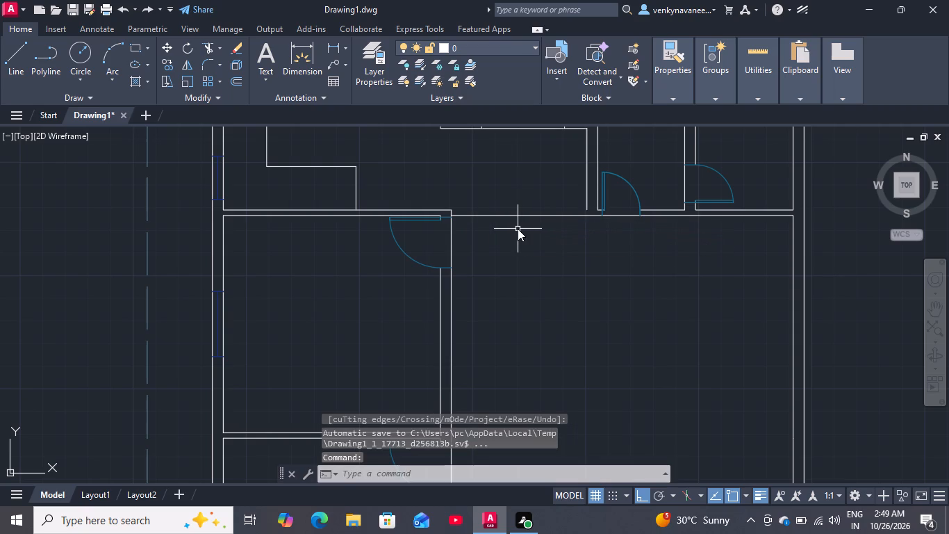
key("Return")
scroll(588, 211, "up", 4)
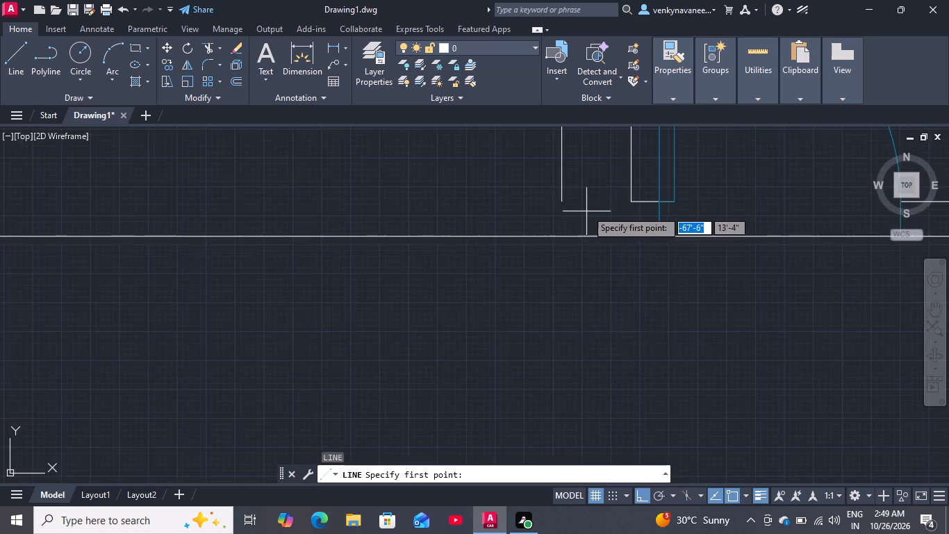
left_click(564, 205)
left_click(564, 237)
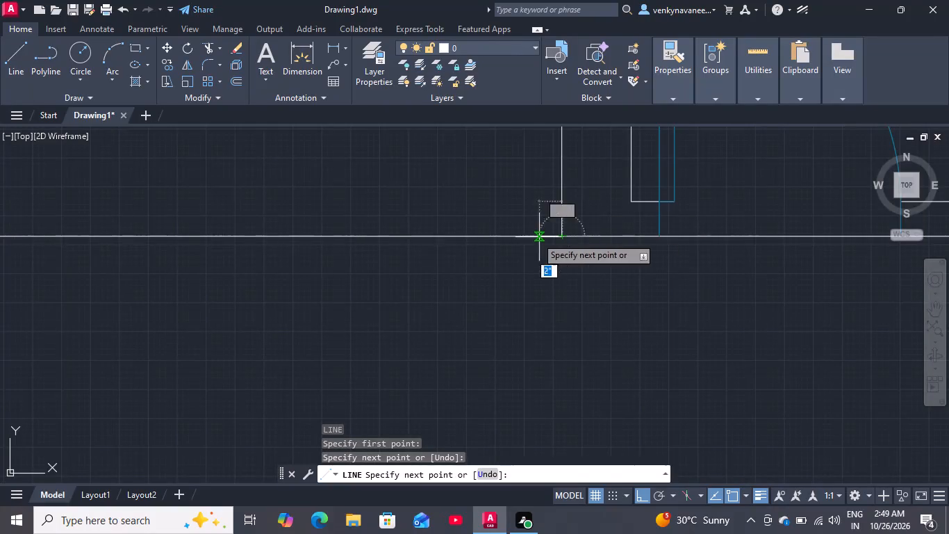
key("space")
Review the whole floor plan, examining the west rooms, the central room, the staircase and the edited wall openings.
scroll(507, 238, "down", 6)
scroll(491, 254, "up", 1)
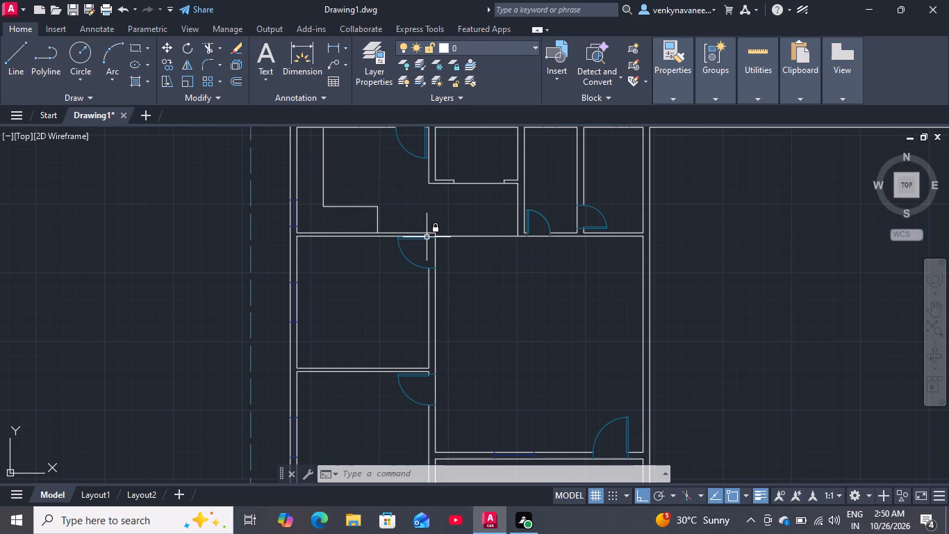
scroll(379, 254, "down", 1)
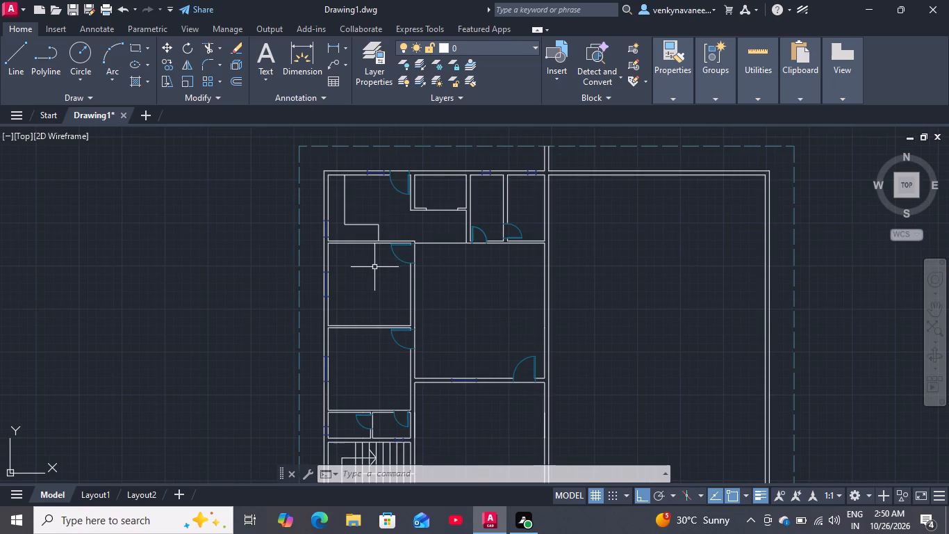
scroll(374, 267, "down", 1)
scroll(395, 330, "up", 1)
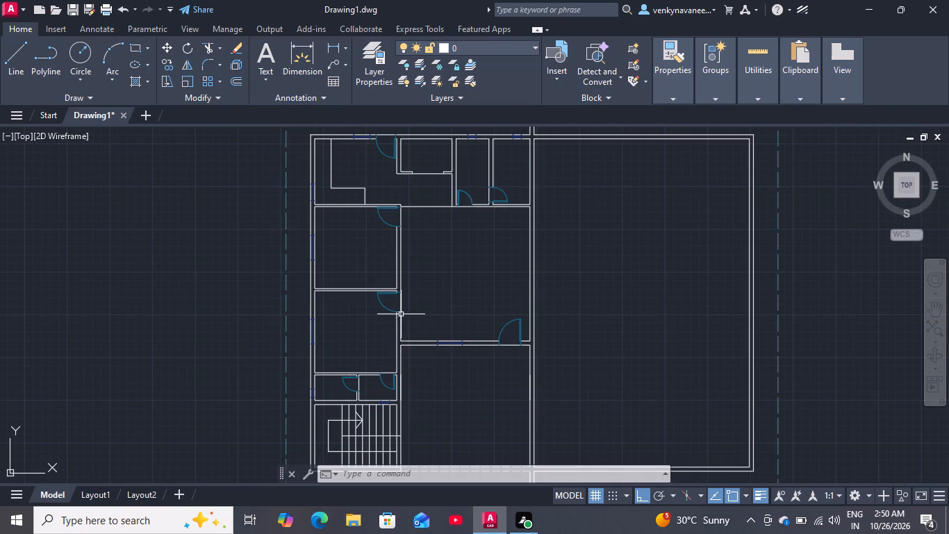
scroll(420, 290, "down", 2)
scroll(413, 322, "up", 1)
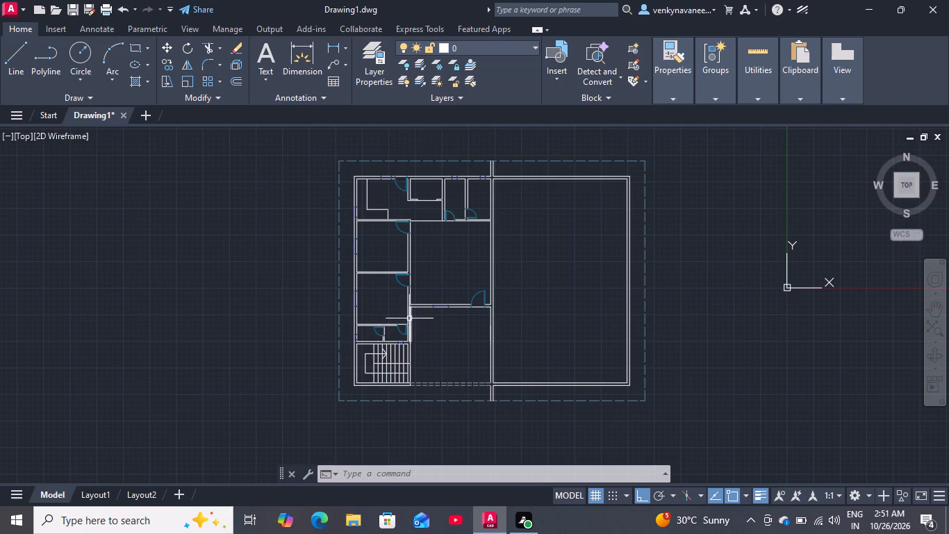
scroll(411, 292, "down", 2)
scroll(407, 306, "up", 2)
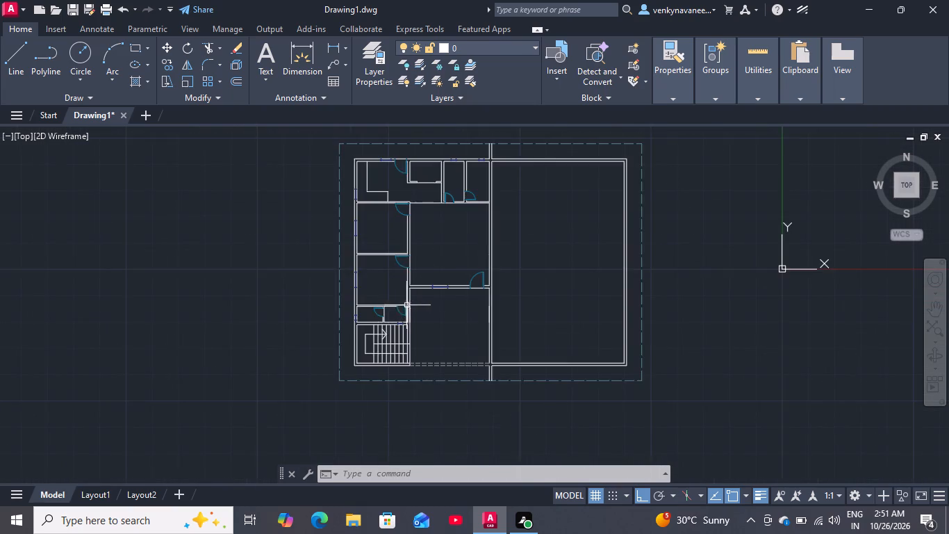
scroll(405, 301, "up", 2)
scroll(405, 301, "down", 3)
scroll(401, 240, "up", 1)
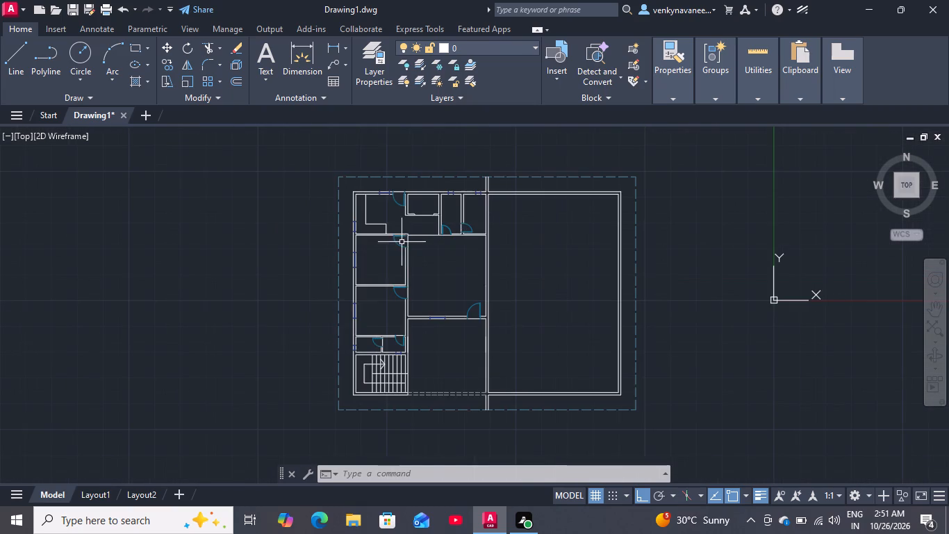
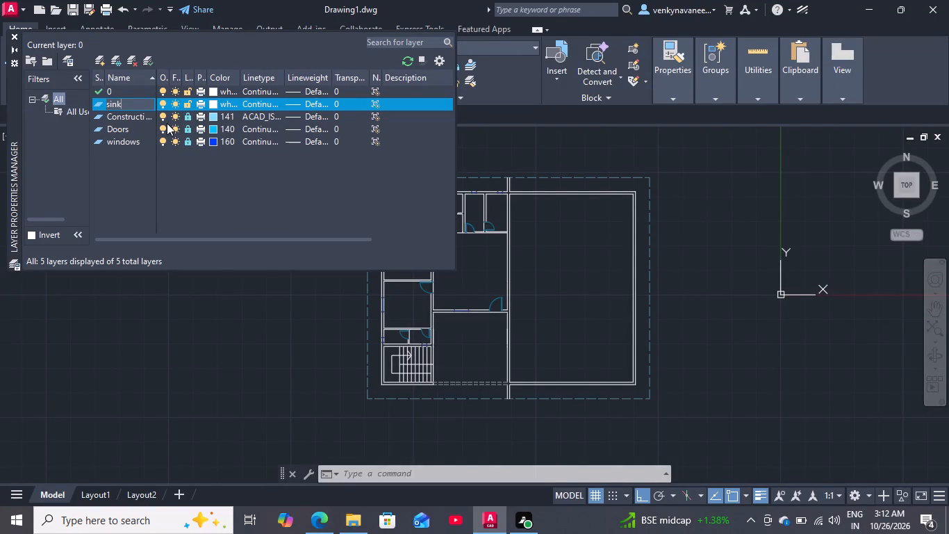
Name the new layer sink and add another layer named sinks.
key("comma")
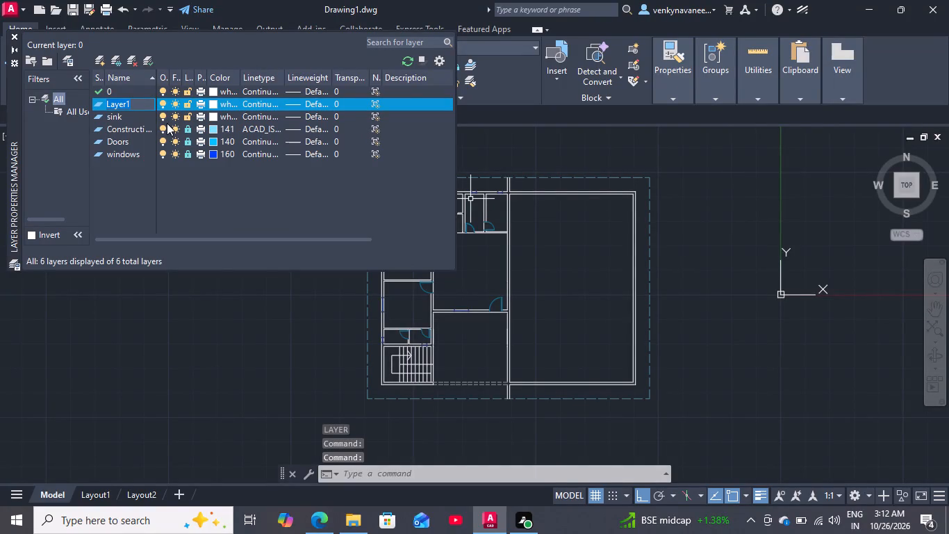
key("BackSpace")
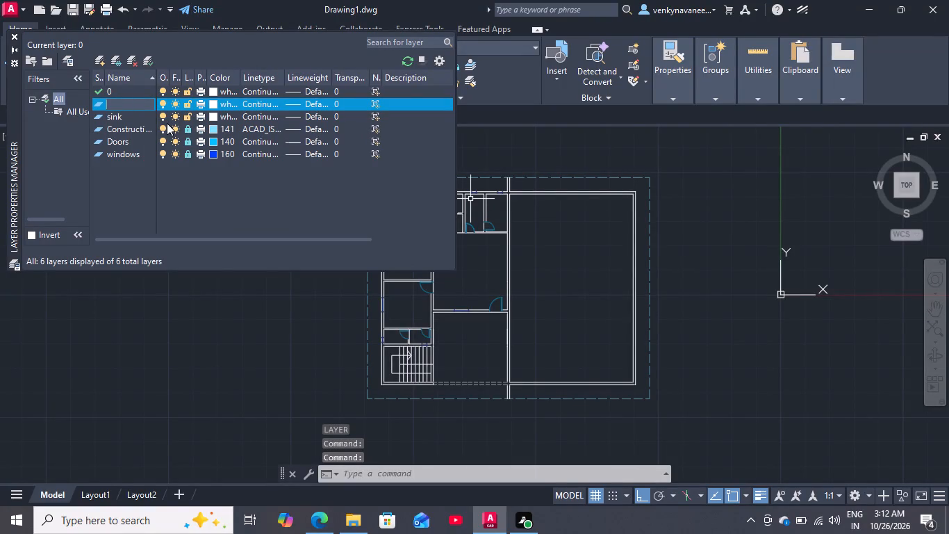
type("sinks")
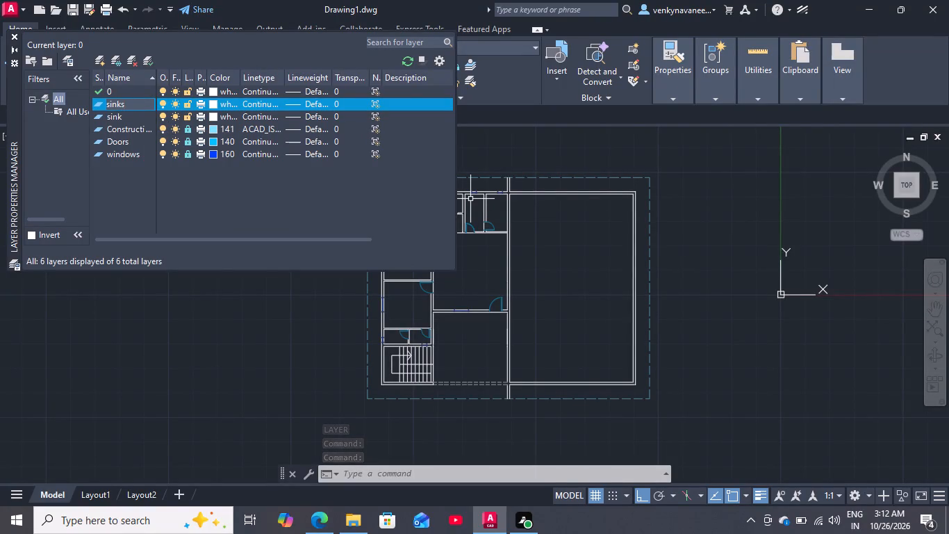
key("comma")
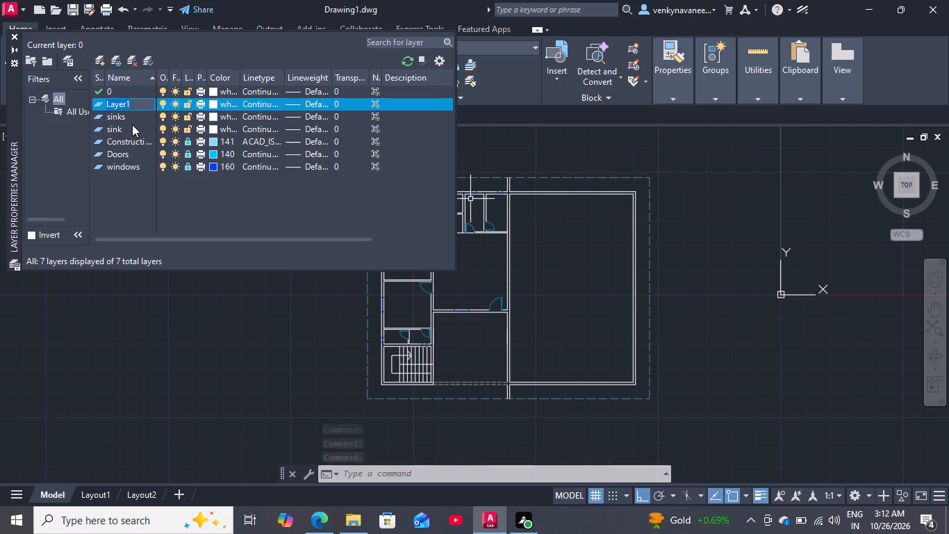
Delete the sinks and sink layers.
left_click(134, 118)
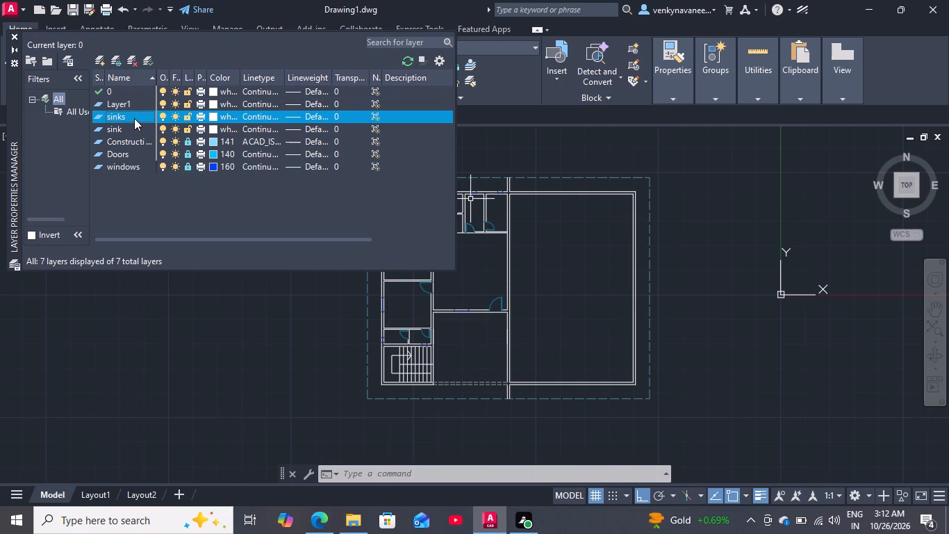
left_click(133, 60)
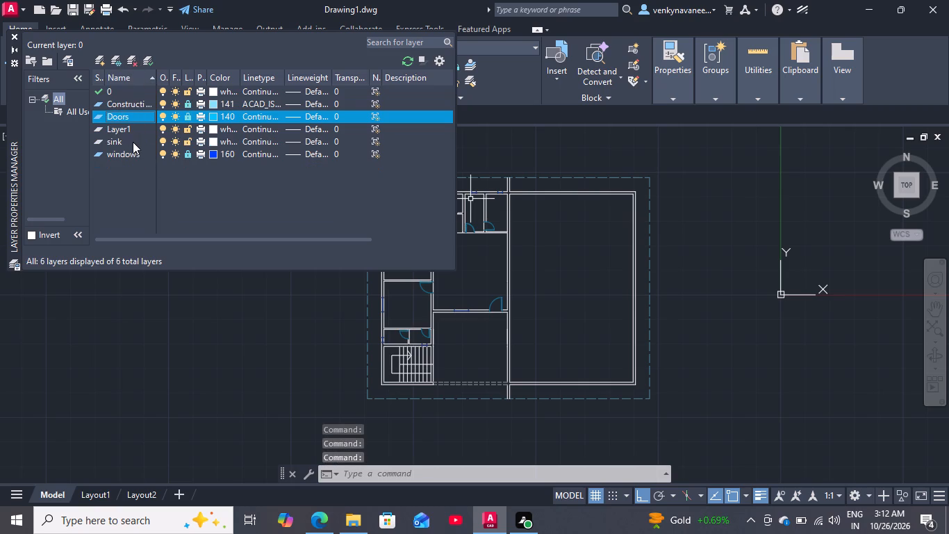
left_click(133, 142)
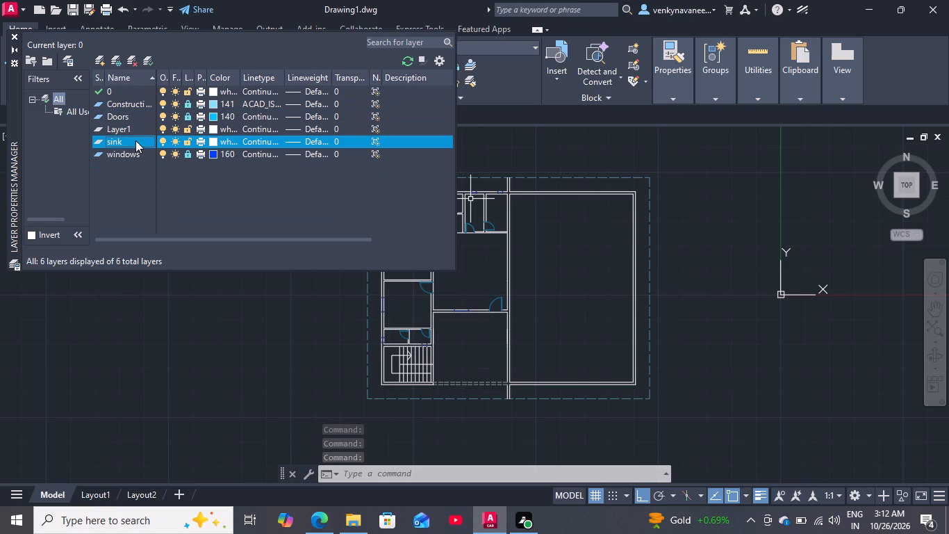
left_click(135, 63)
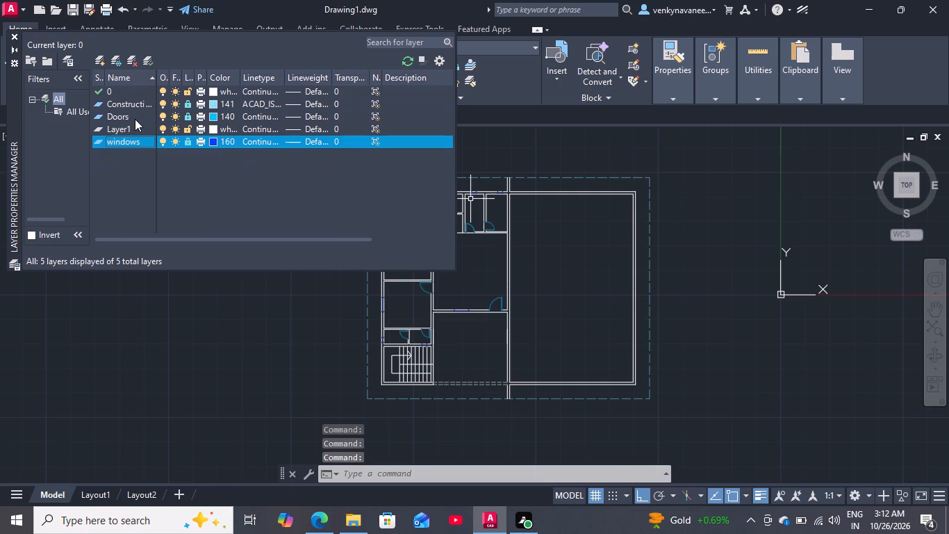
Make Layer1 the current layer, rename it sinks and add a further new layer.
left_click(138, 127)
double_click(138, 127)
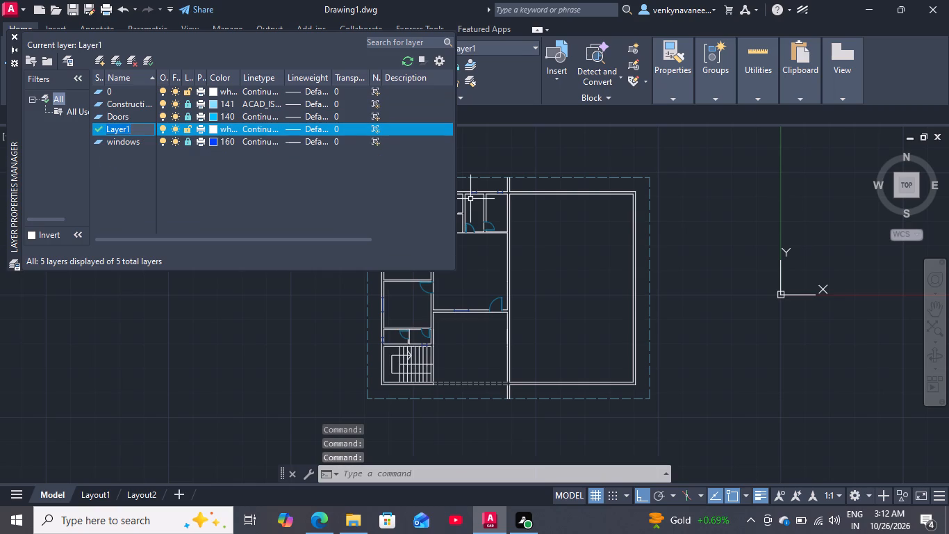
key("BackSpace")
type("sink")
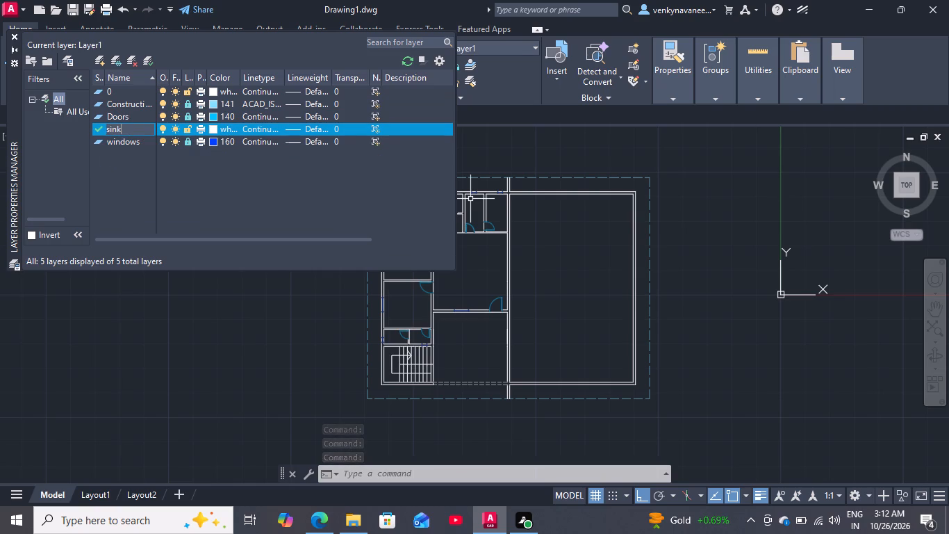
key("s")
key("comma")
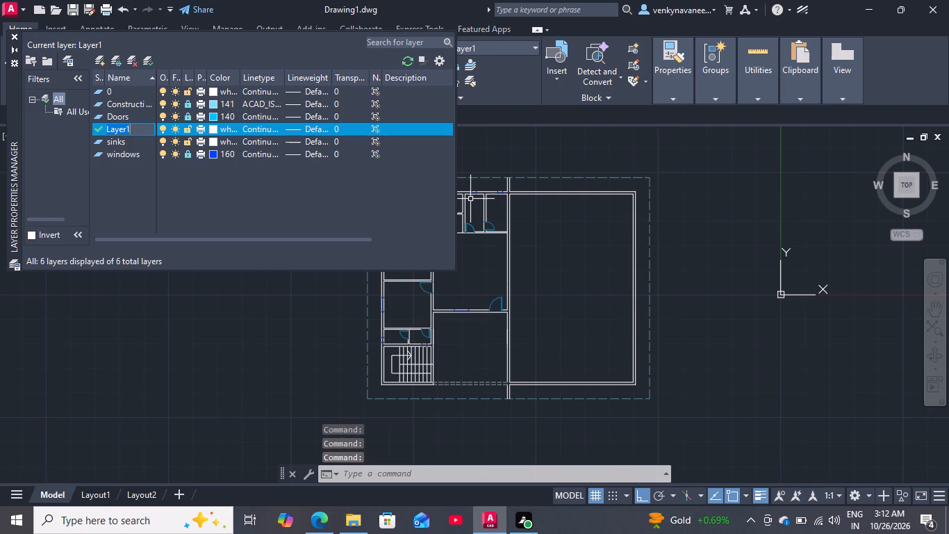
Make the sinks layer current and rename it "sinks gas tv beds sofa components".
double_click(144, 140)
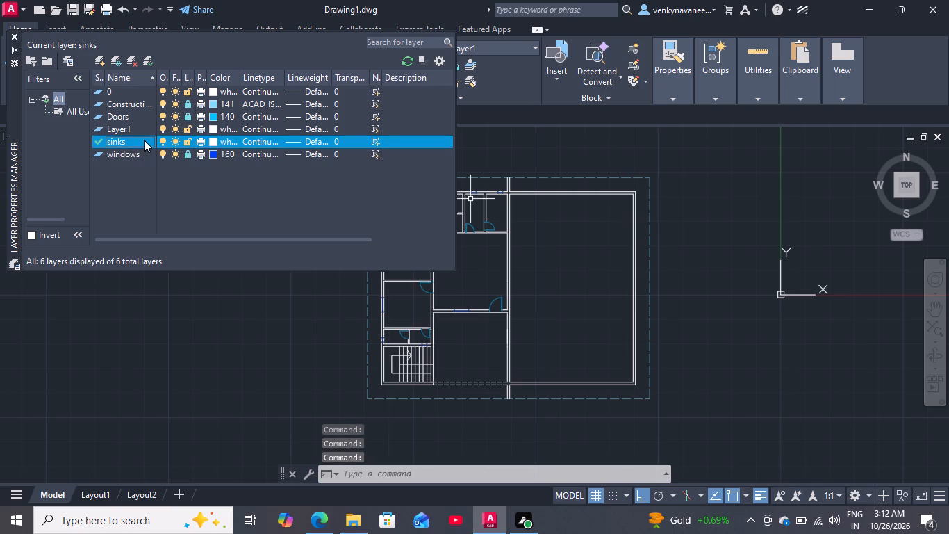
triple_click(144, 140)
double_click(144, 141)
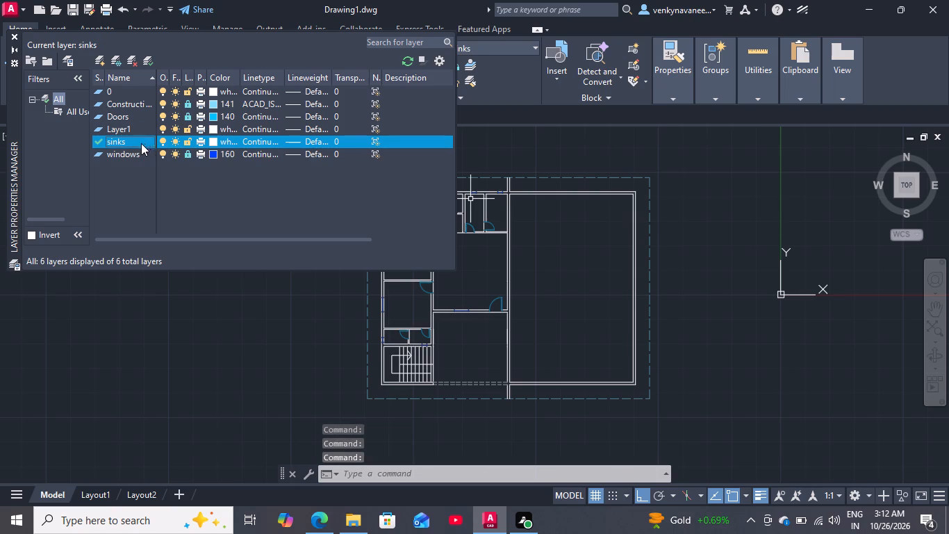
double_click(141, 143)
key("BackSpace")
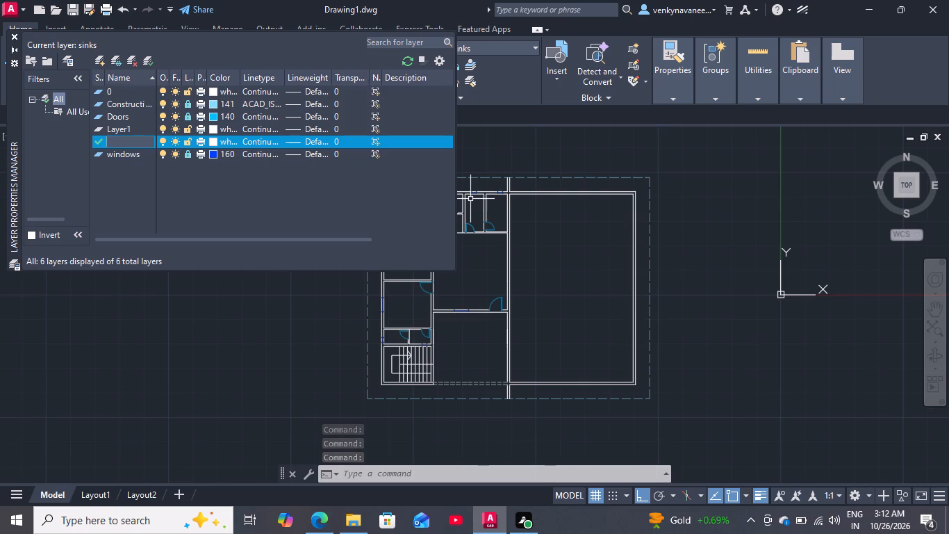
type("sinks")
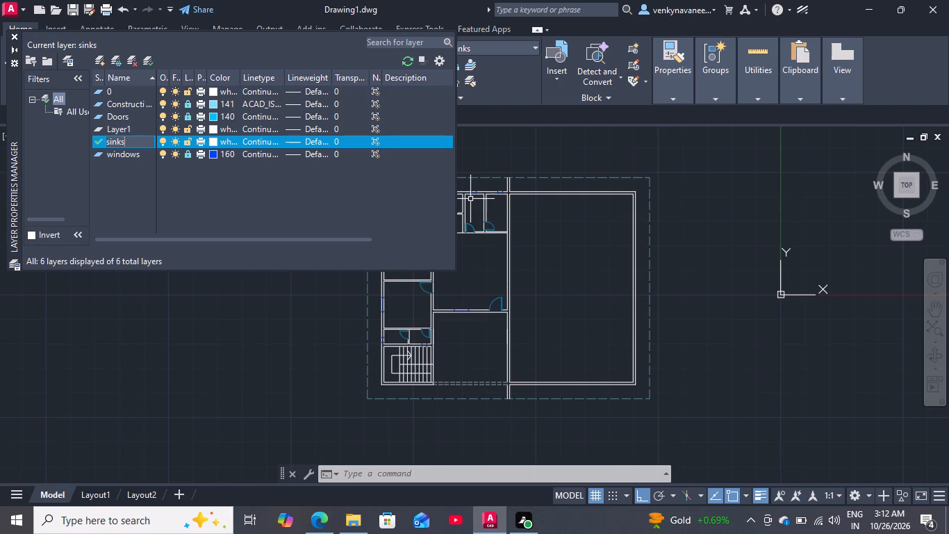
key("space")
type("gas")
key("space")
type("tv")
key("space")
type("beds")
key("space")
type("sog")
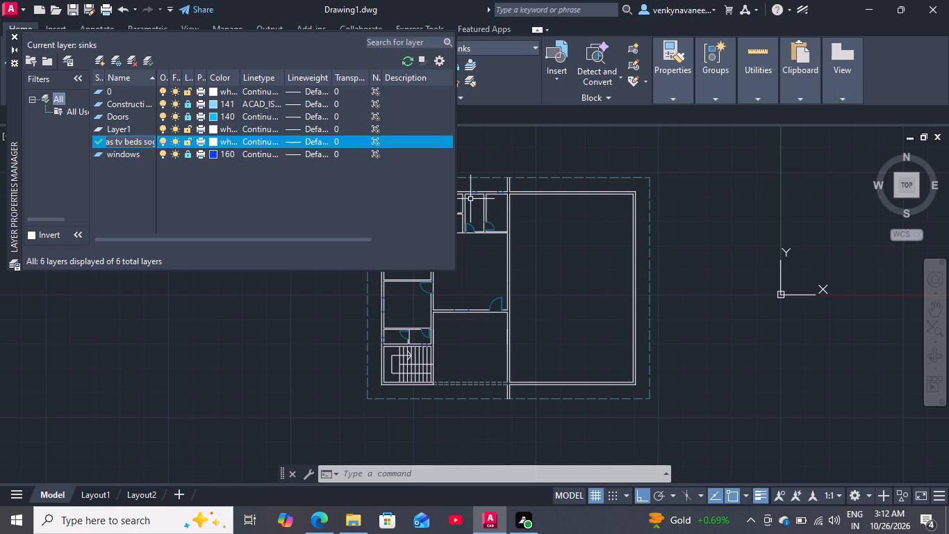
key("BackSpace")
type("fs")
key("space")
key("BackSpace")
key("BackSpace")
key("a")
key("space")
type("compom")
key("BackSpace")
type("nents")
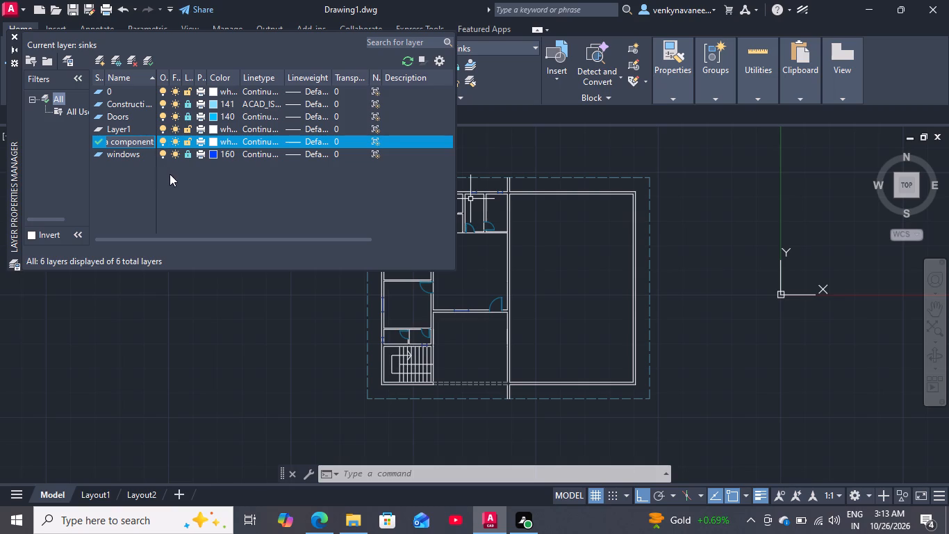
left_click(181, 175)
Delete the leftover Layer1 layer.
left_click(139, 131)
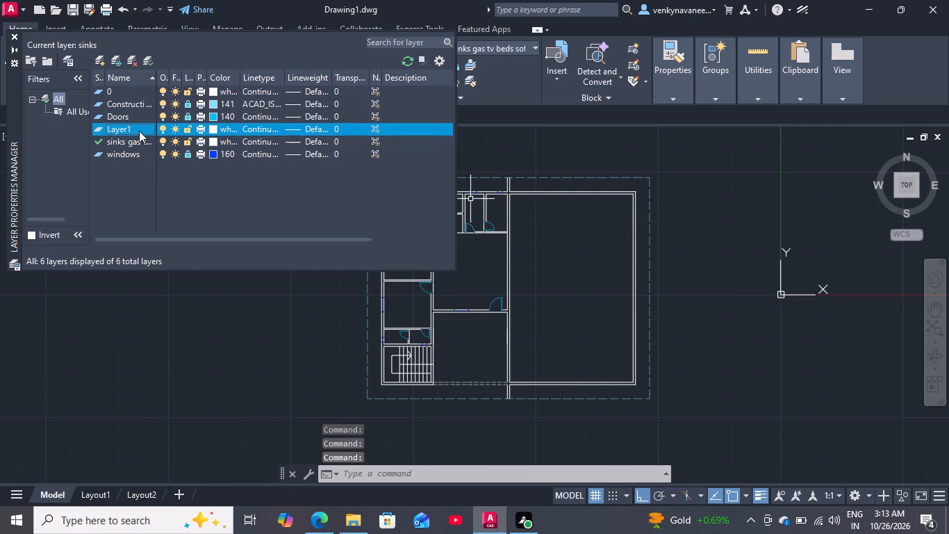
left_click(133, 65)
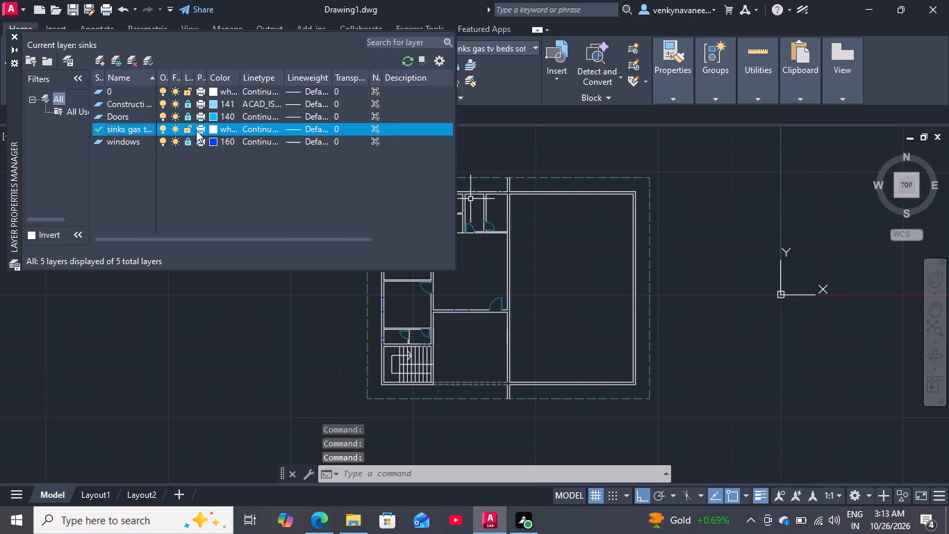
Set the colour of the current sinks gas tv beds sofa components layer to index 60 and close the layer manager.
left_click(211, 131)
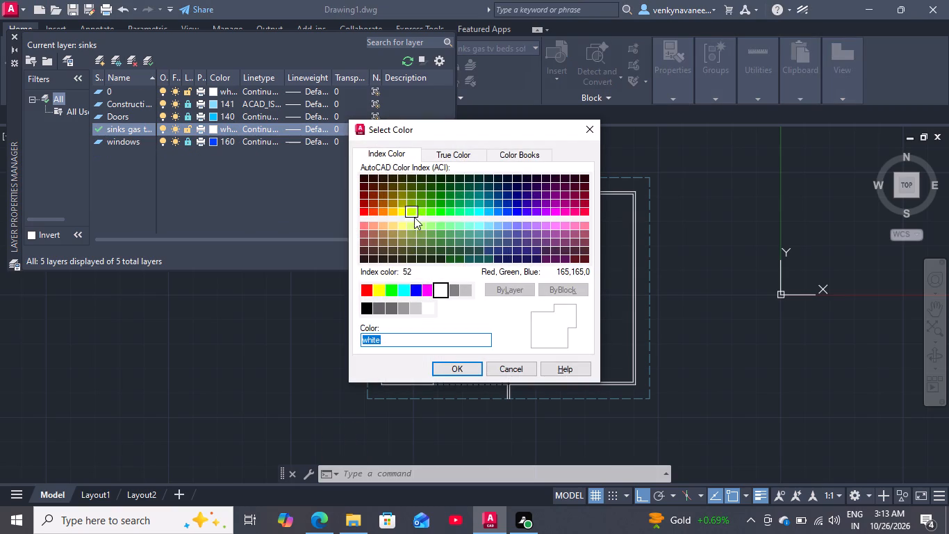
left_click(412, 216)
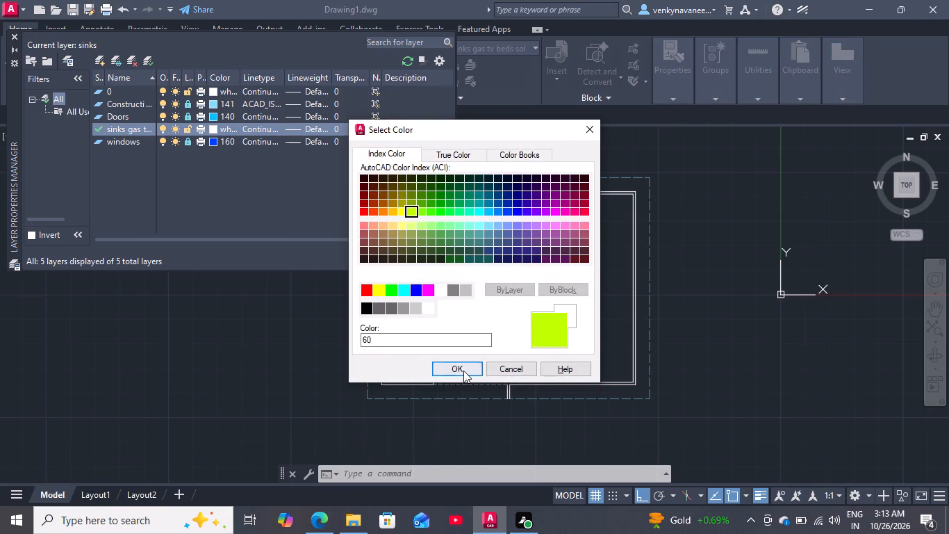
left_click(463, 371)
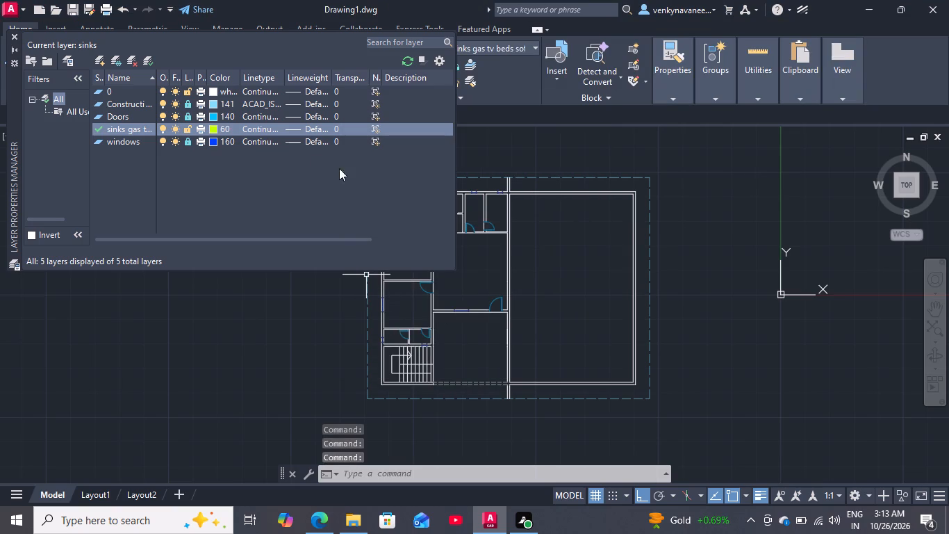
left_click(153, 63)
left_click(17, 36)
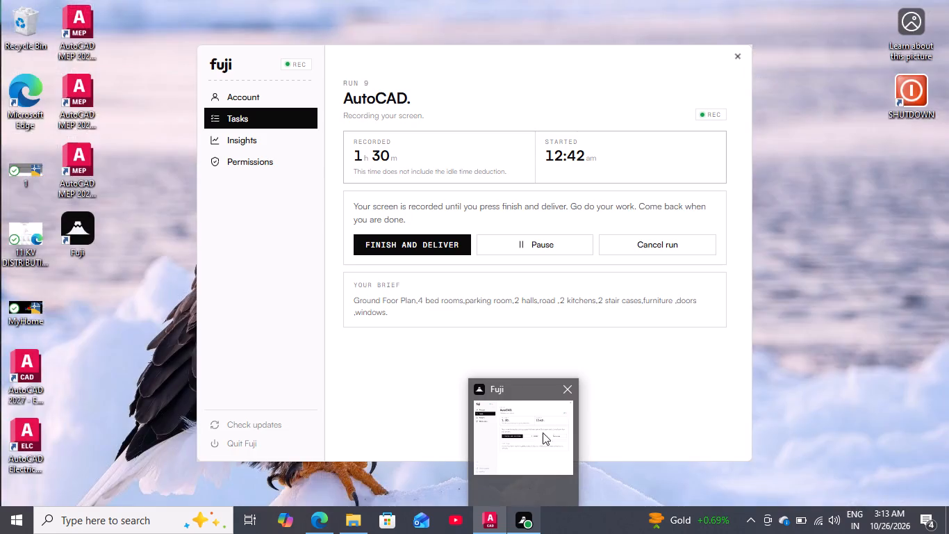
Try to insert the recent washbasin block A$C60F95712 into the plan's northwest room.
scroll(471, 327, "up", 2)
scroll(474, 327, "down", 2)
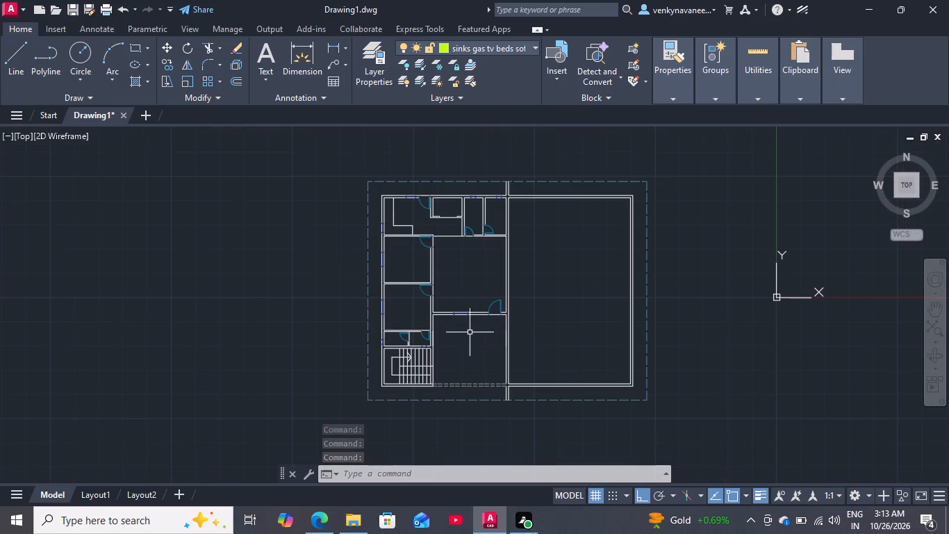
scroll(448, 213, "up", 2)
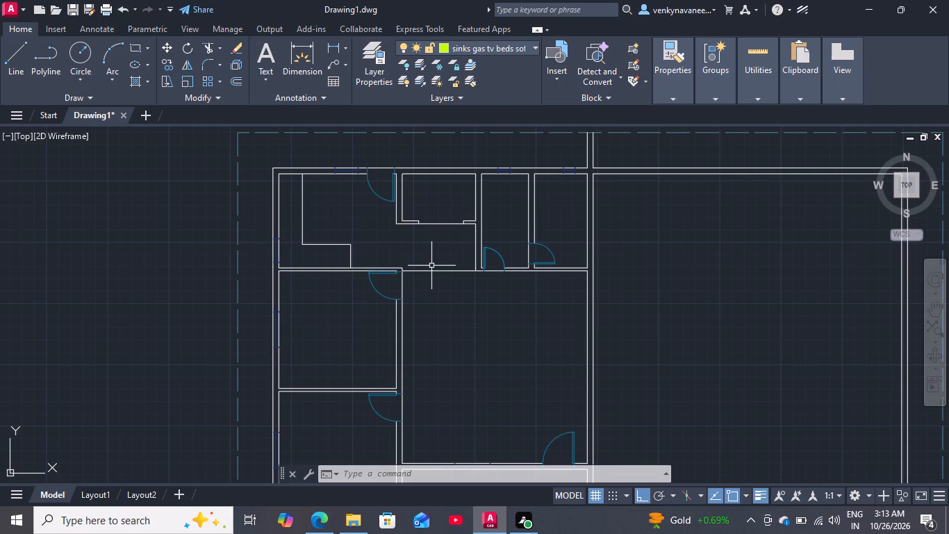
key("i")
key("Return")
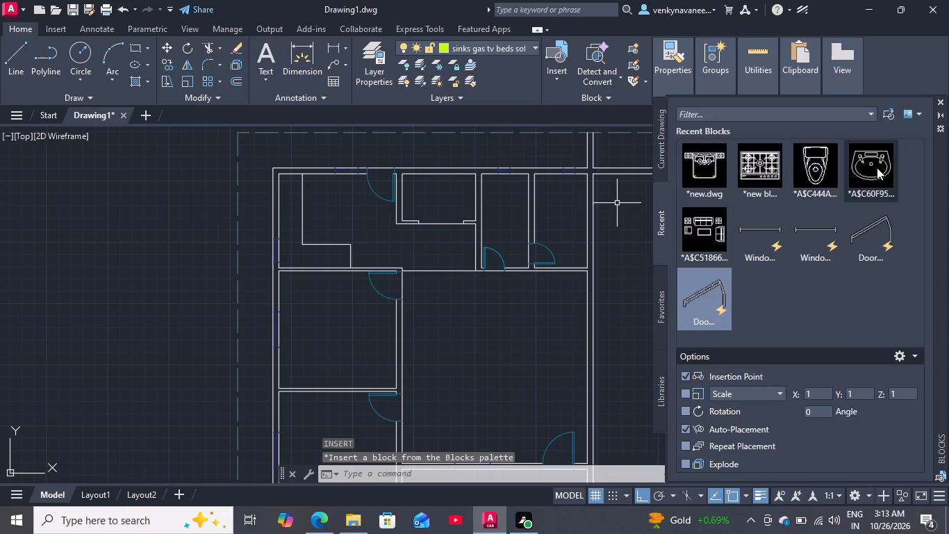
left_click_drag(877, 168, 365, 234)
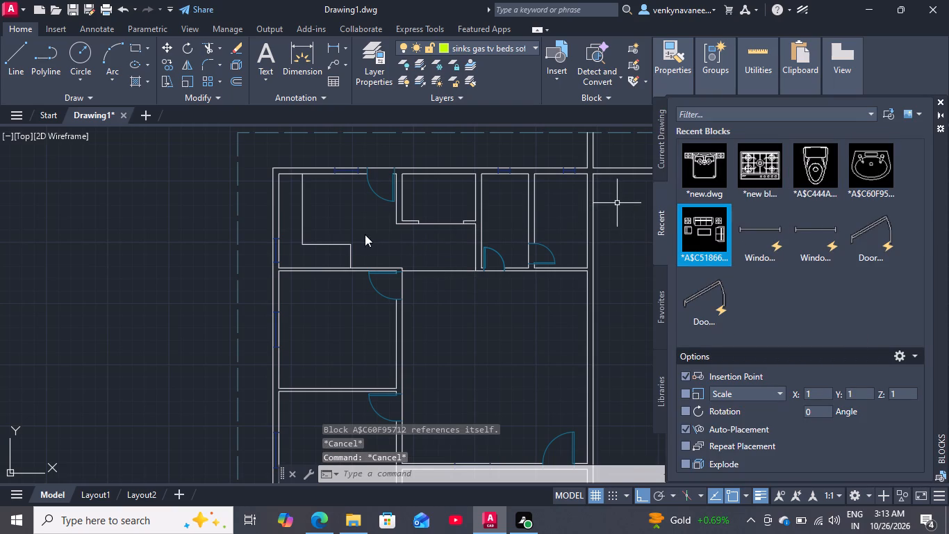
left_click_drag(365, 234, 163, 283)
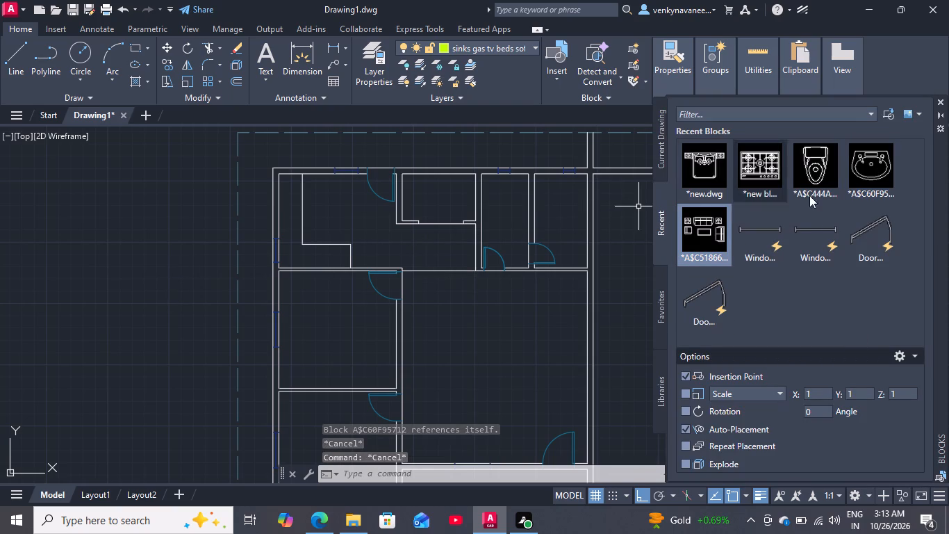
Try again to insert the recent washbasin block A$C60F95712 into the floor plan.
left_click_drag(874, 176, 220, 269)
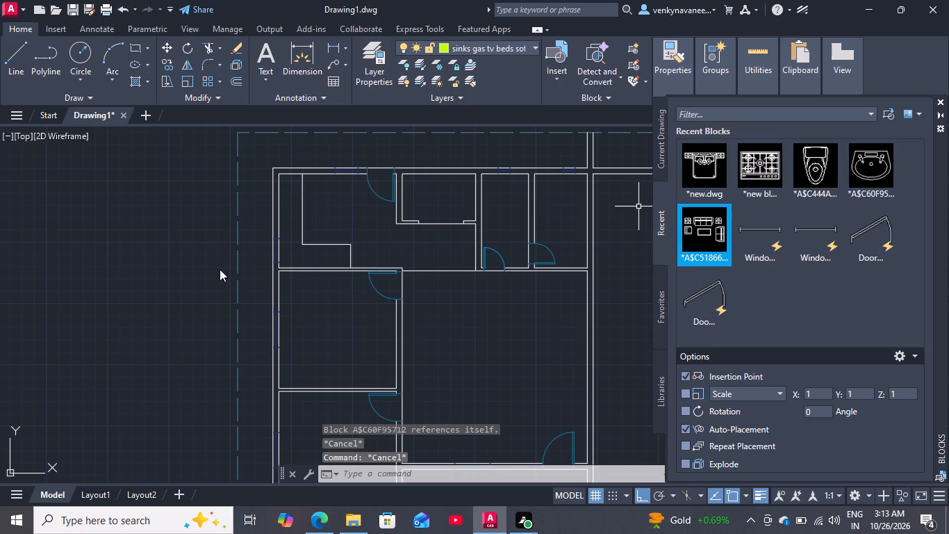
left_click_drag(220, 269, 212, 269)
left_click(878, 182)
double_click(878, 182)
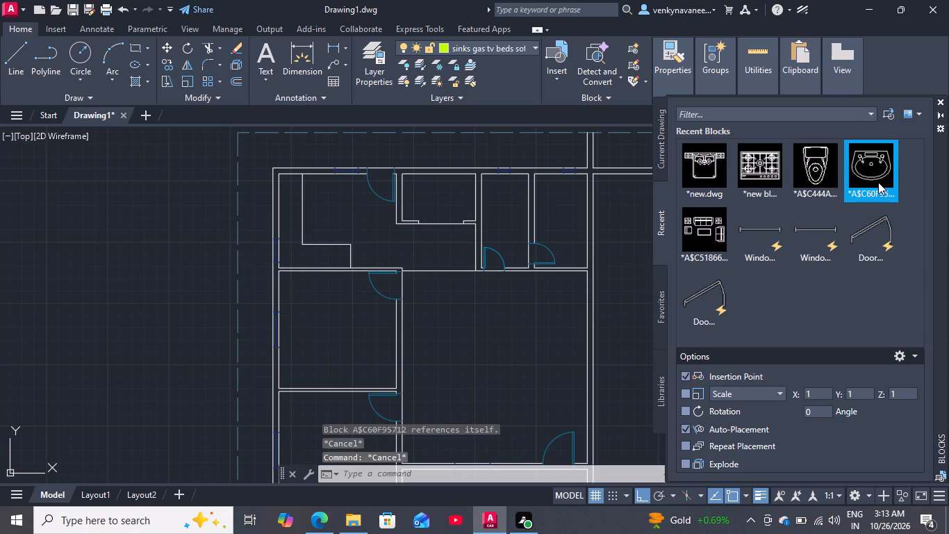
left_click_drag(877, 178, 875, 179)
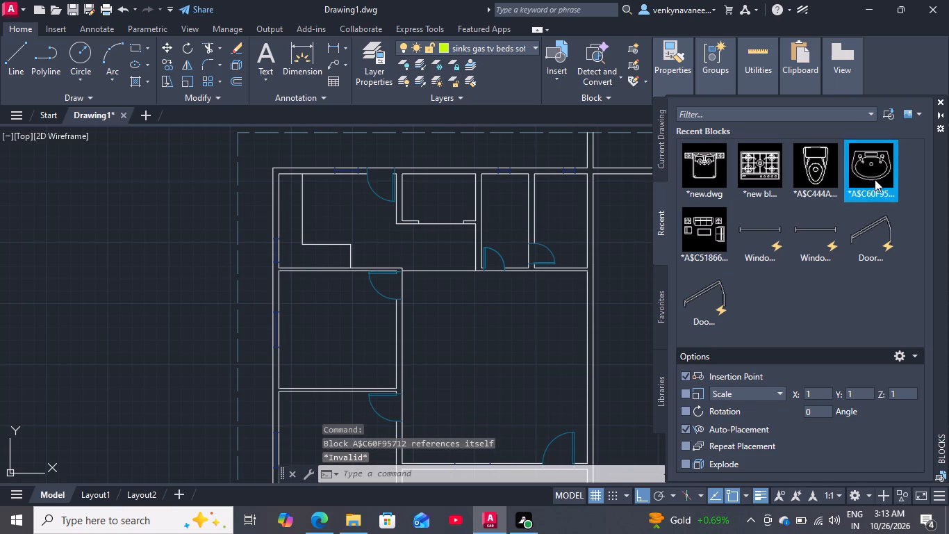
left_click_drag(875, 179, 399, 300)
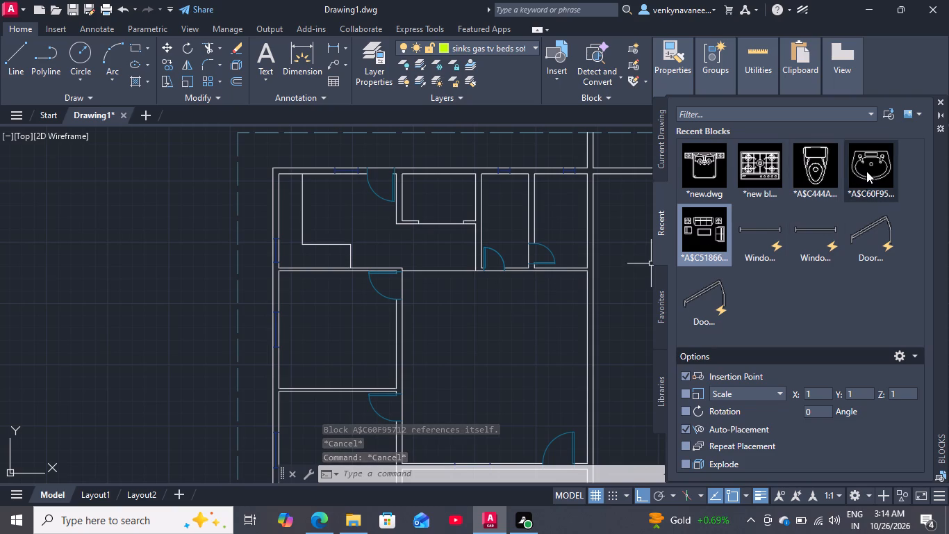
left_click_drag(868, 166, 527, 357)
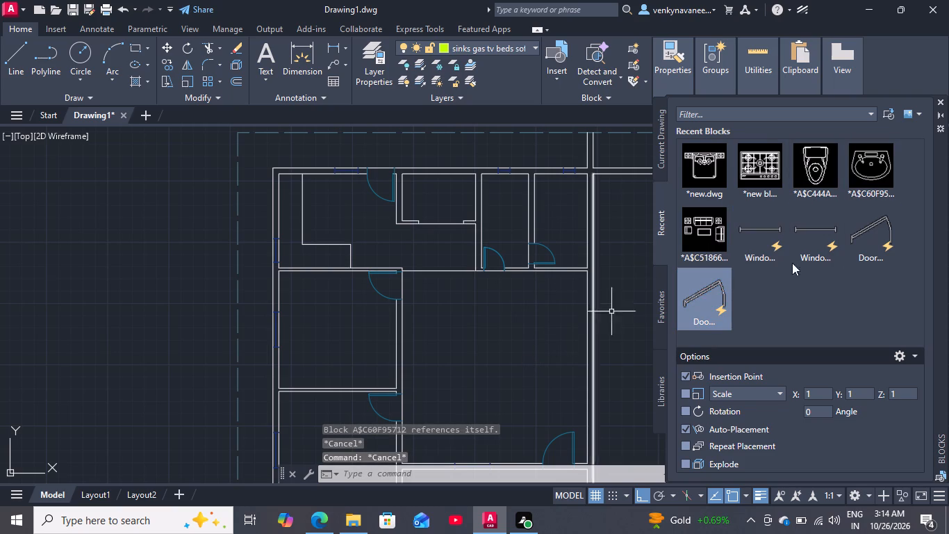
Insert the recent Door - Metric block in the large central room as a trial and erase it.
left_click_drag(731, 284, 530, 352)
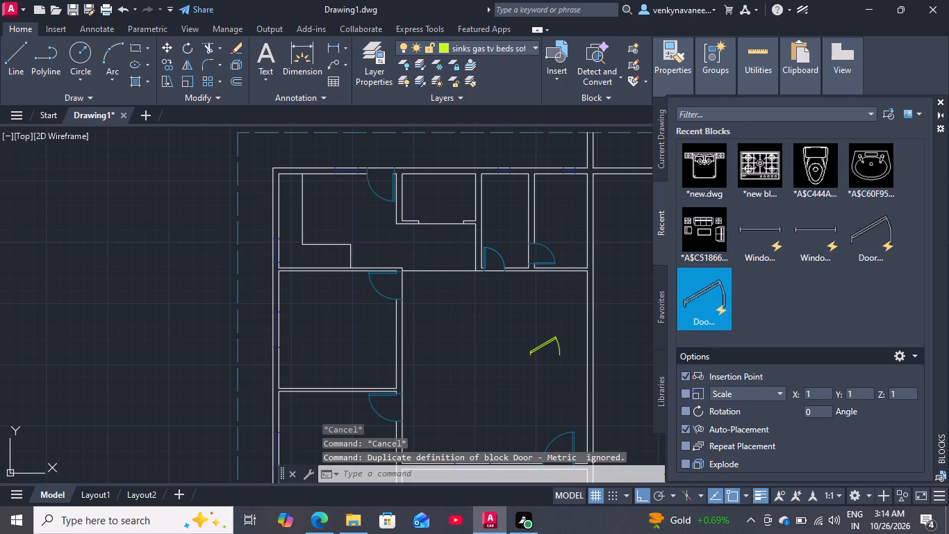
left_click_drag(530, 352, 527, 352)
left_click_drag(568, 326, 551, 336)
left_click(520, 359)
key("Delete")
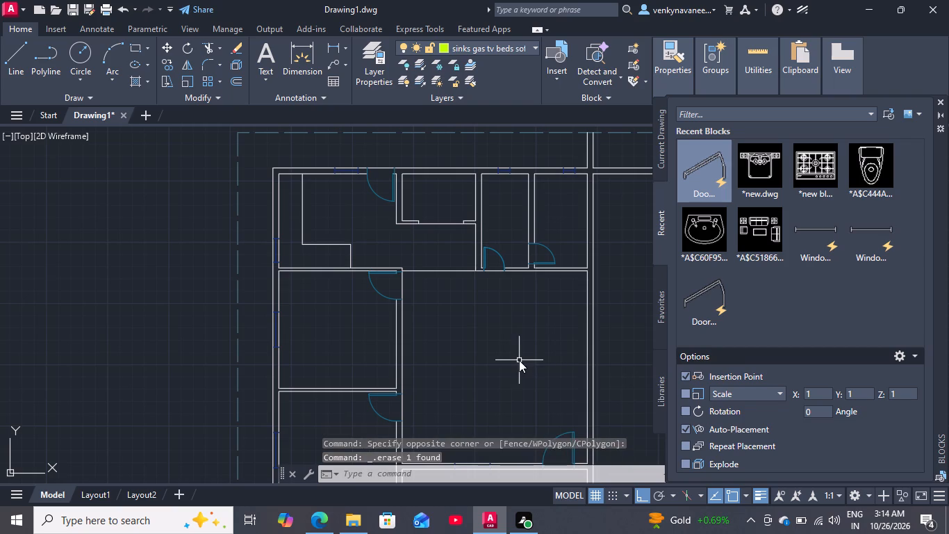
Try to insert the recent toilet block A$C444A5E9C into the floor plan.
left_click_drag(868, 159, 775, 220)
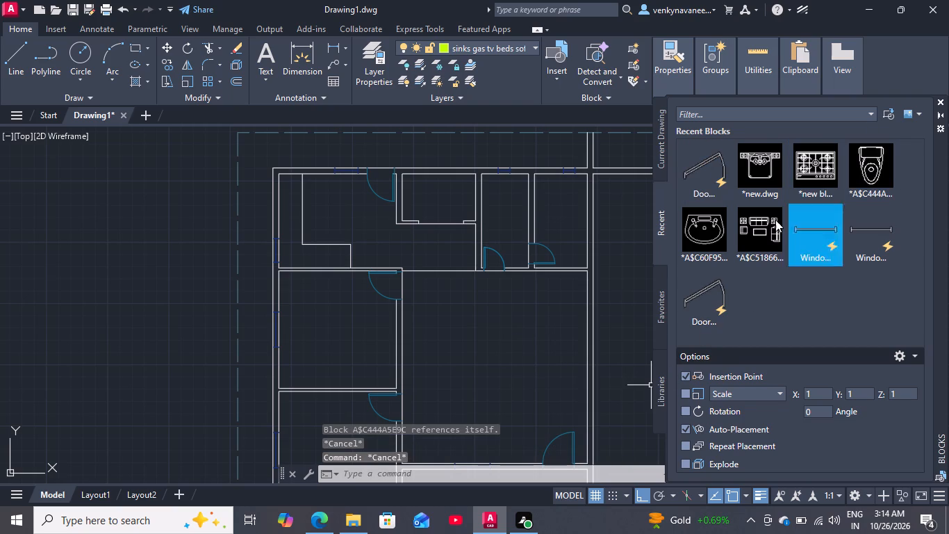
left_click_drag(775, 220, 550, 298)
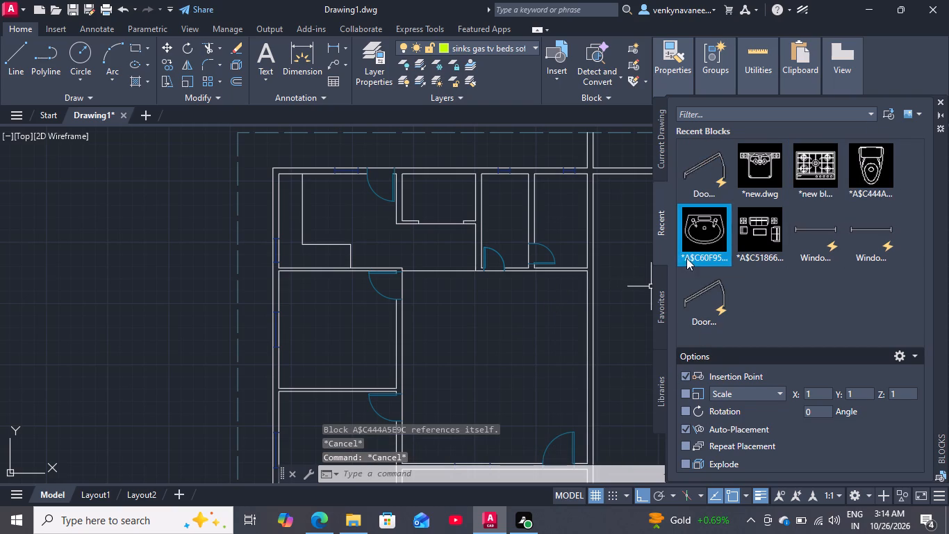
Insert the double bed block new.dwg in the open area just east of the large central room.
double_click(757, 183)
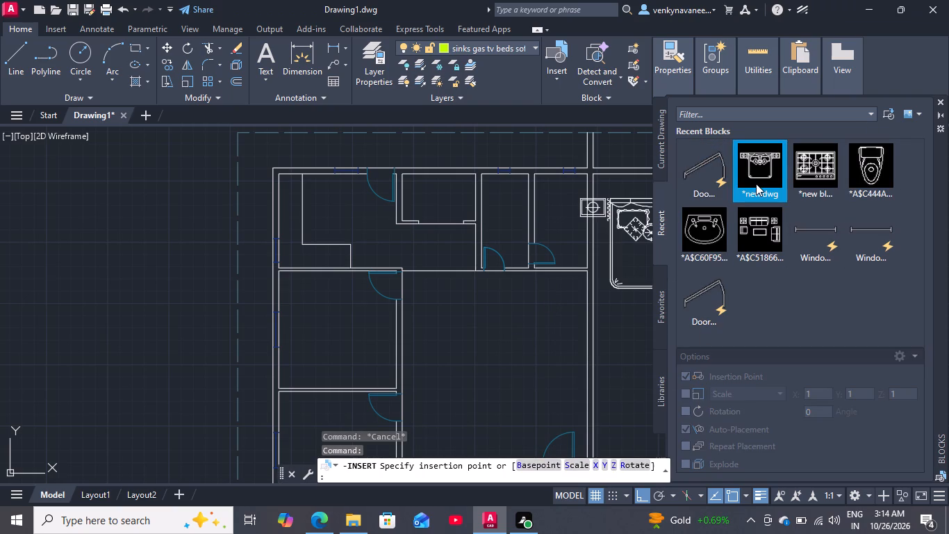
right_click(756, 184)
left_click(771, 200)
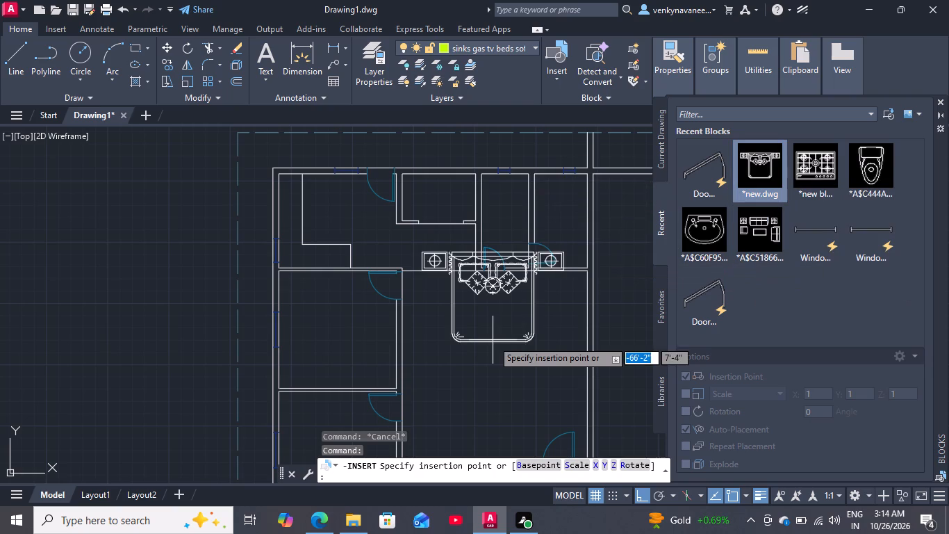
scroll(493, 338, "down", 2)
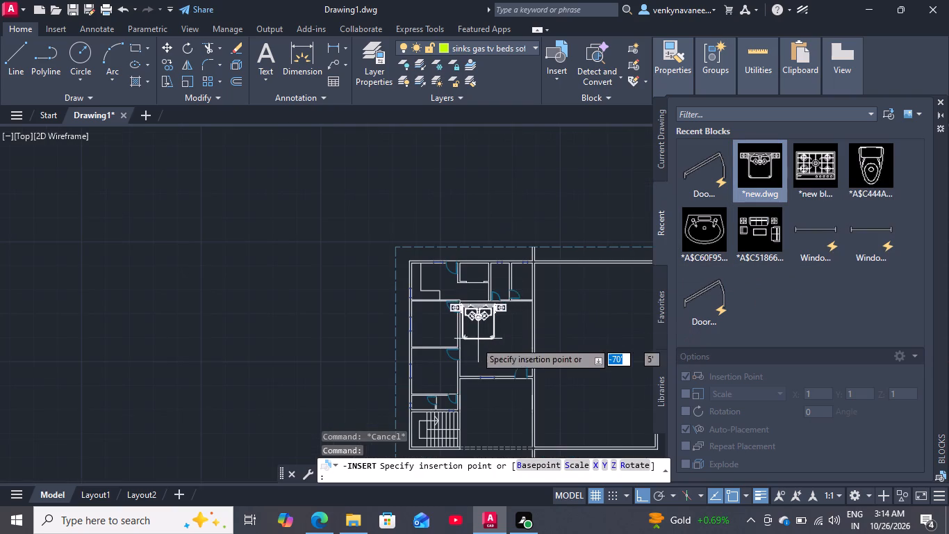
scroll(440, 318, "down", 4)
scroll(465, 323, "up", 5)
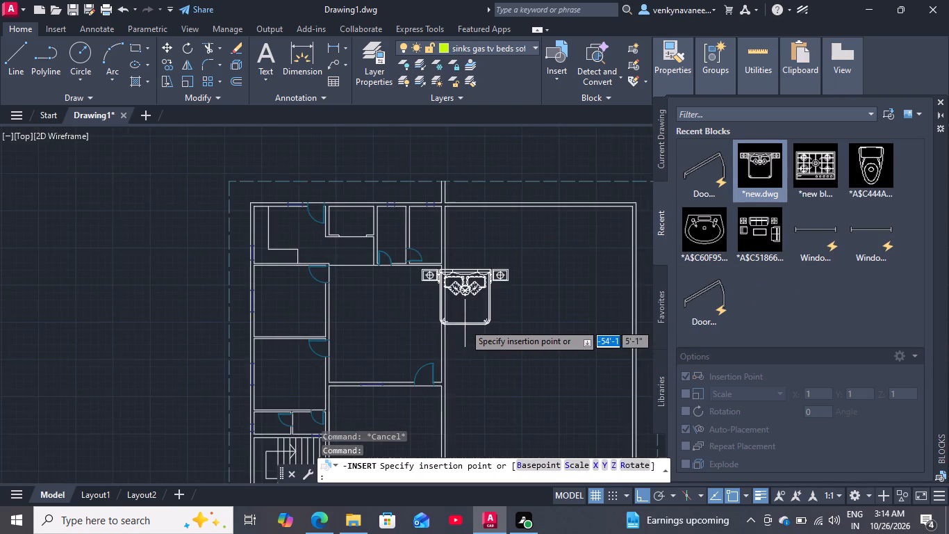
scroll(460, 324, "up", 2)
left_click(518, 336)
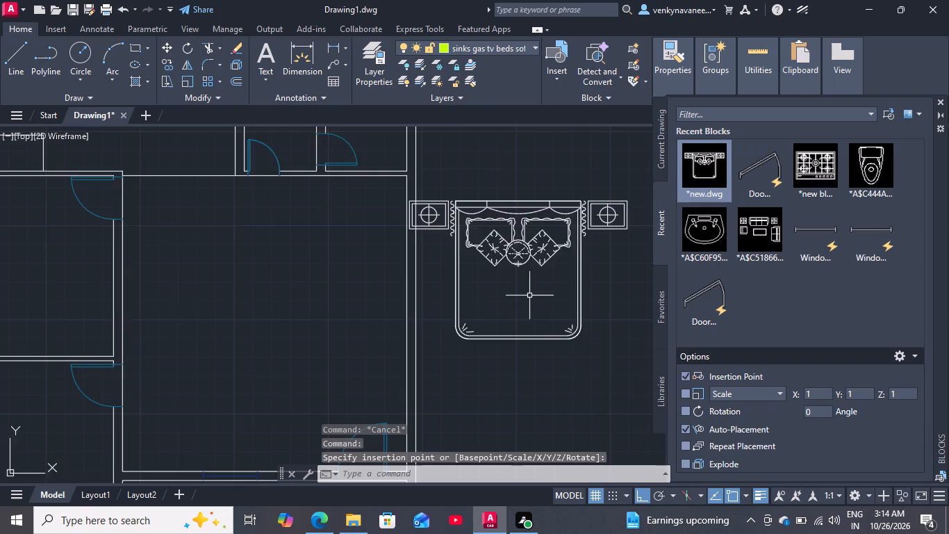
Rotate the inserted bed 90° counterclockwise so its headboard faces west.
scroll(529, 296, "down", 1)
left_click_drag(609, 212, 583, 229)
left_click(516, 327)
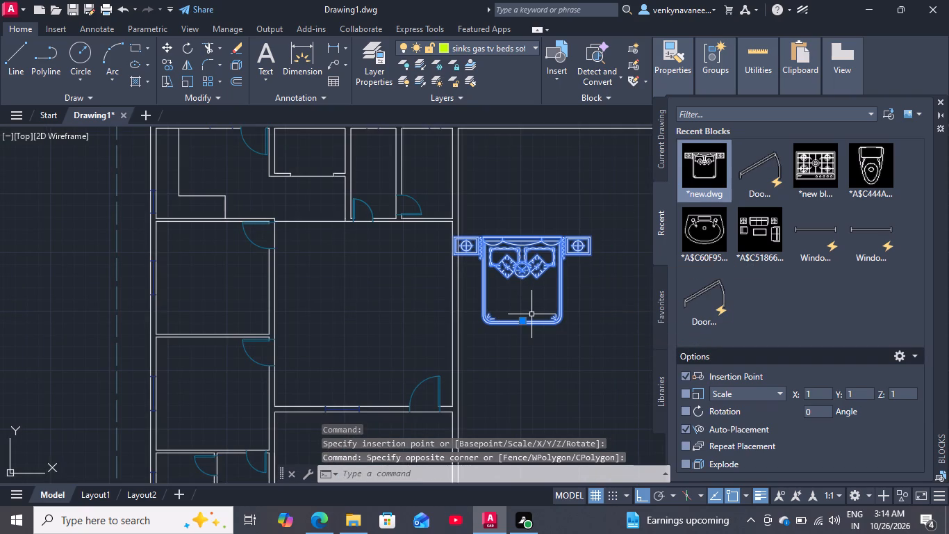
type("ro")
key("Return")
left_click(545, 228)
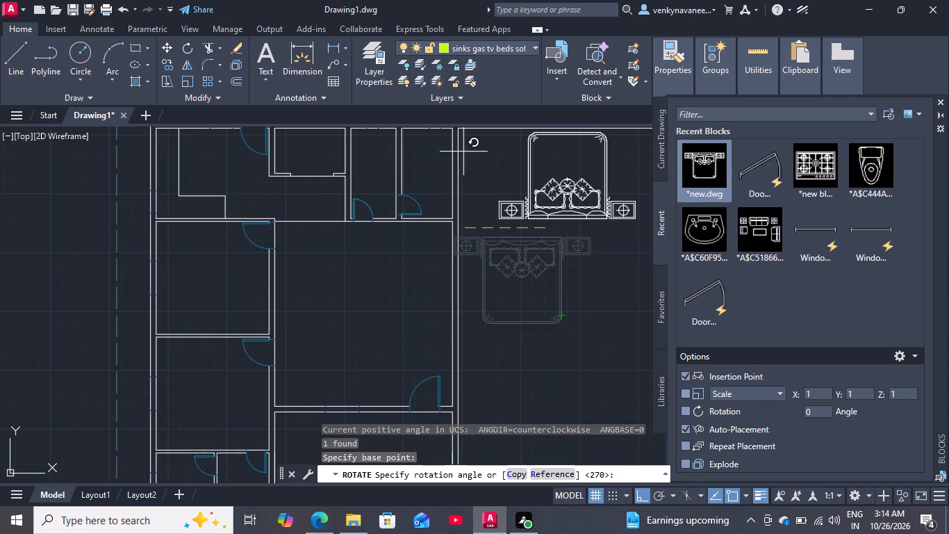
left_click(491, 147)
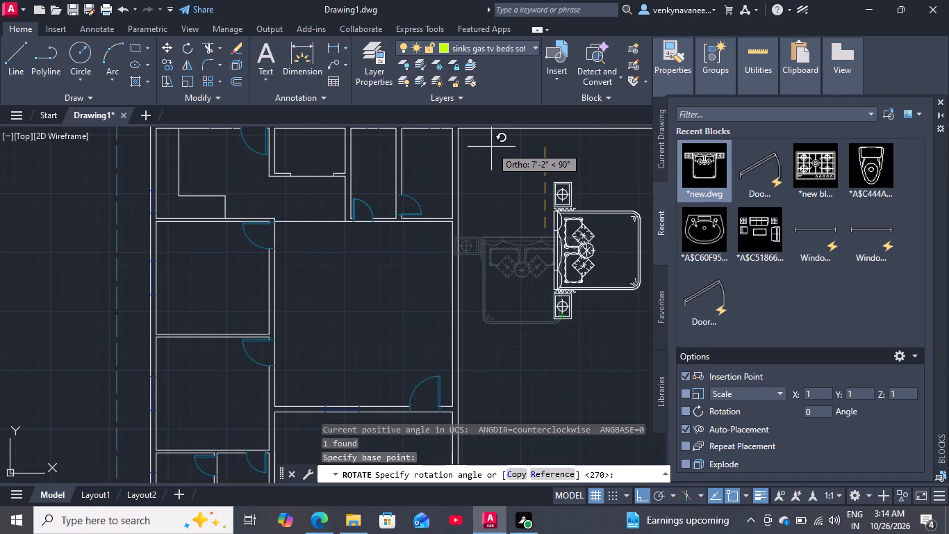
Move the rotated bed into the upper west bedroom with the middle of its headboard against the exterior west wall.
left_click(608, 181)
left_click(526, 334)
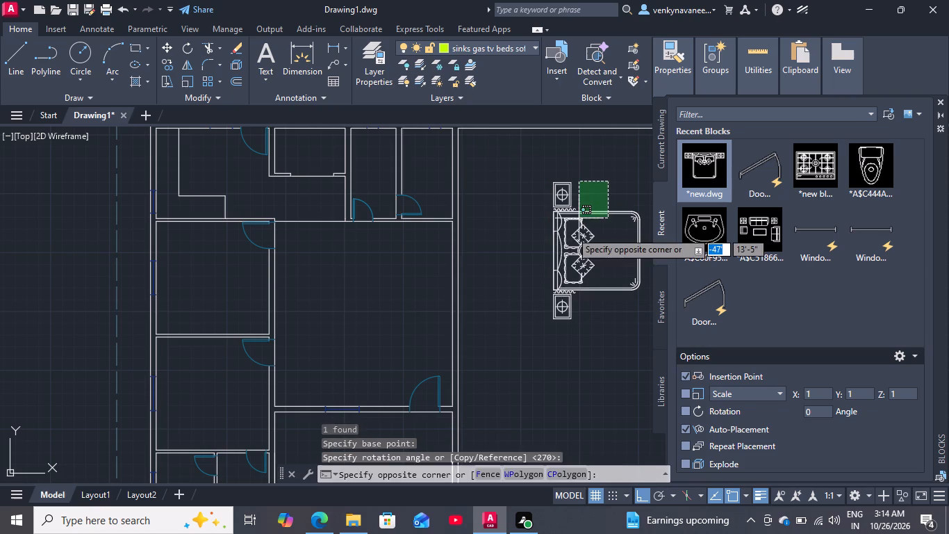
key("m")
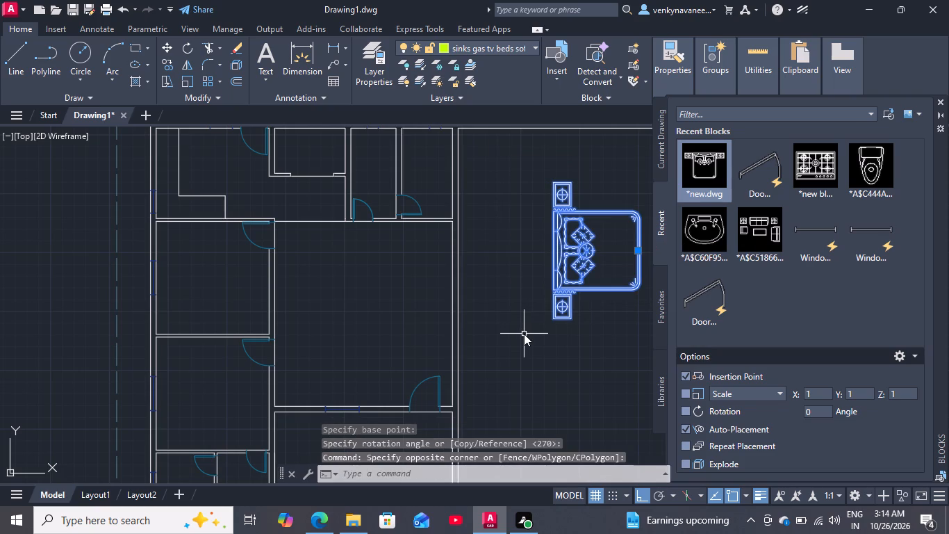
key("Return")
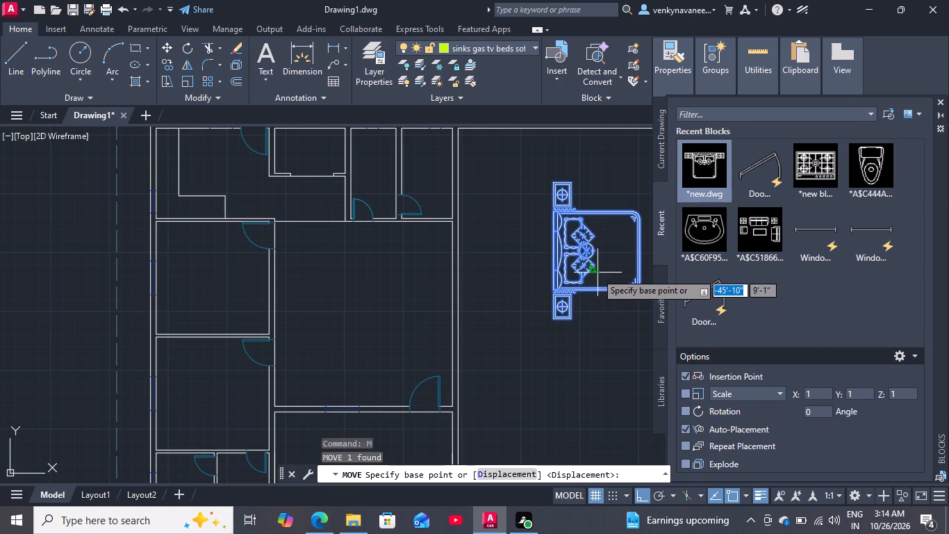
left_click(551, 250)
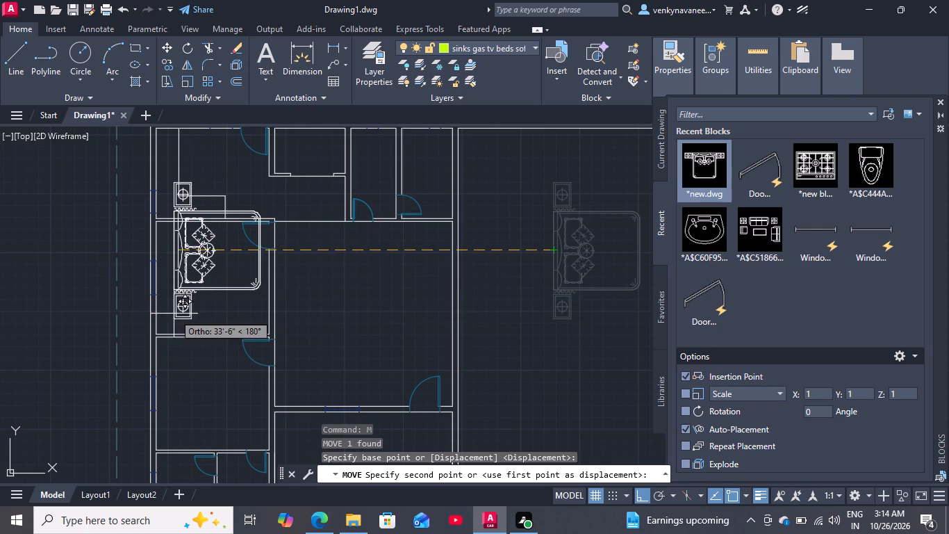
left_click(156, 280)
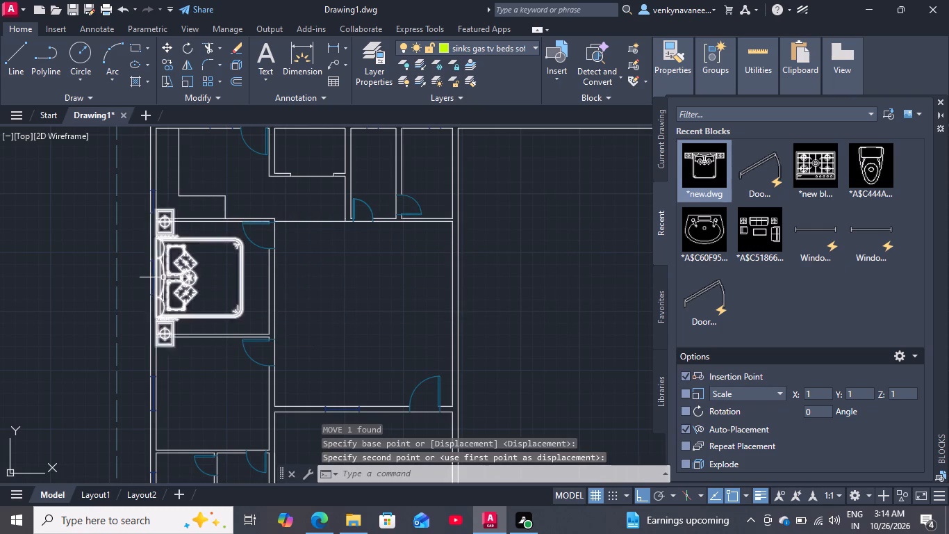
Scale the bed down to roughly a third of its size about the middle of its headboard.
left_click(244, 259)
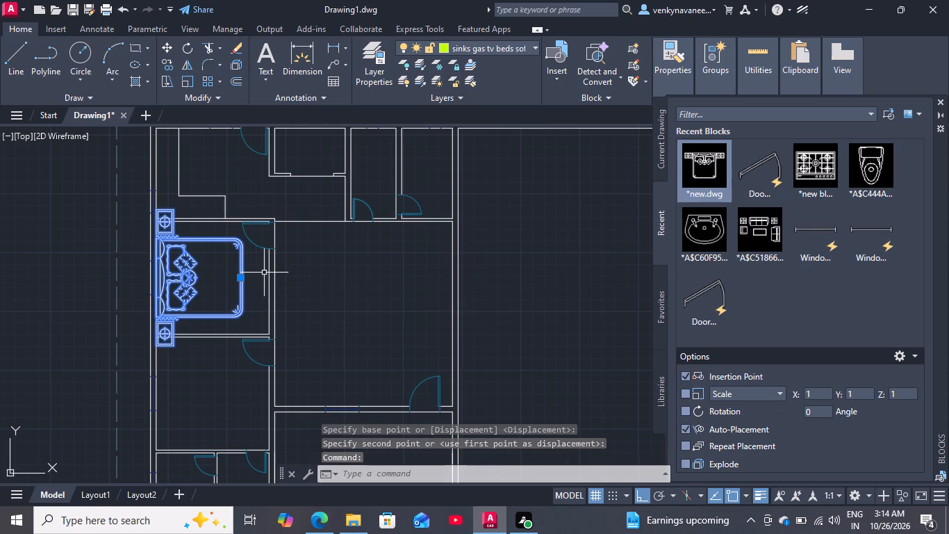
type("sc")
key("Return")
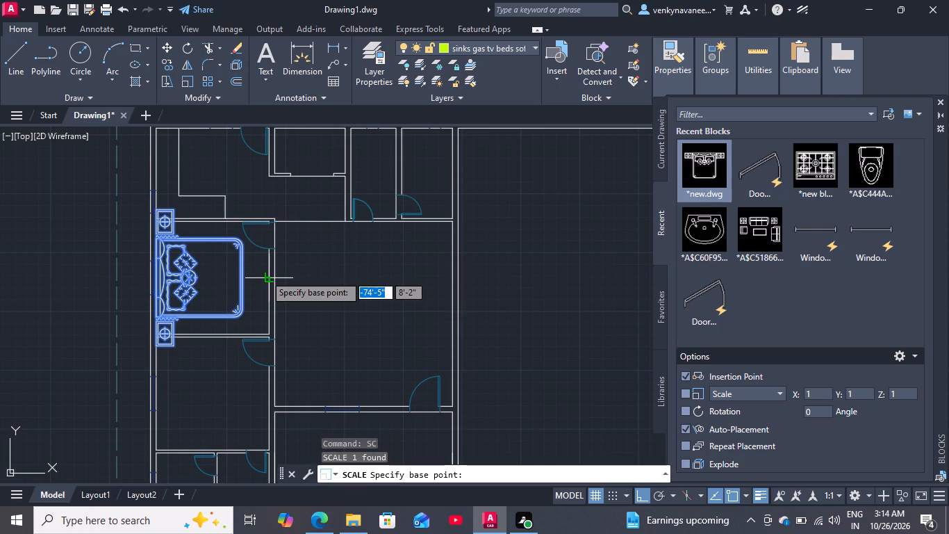
scroll(155, 275, "up", 3)
left_click(156, 289)
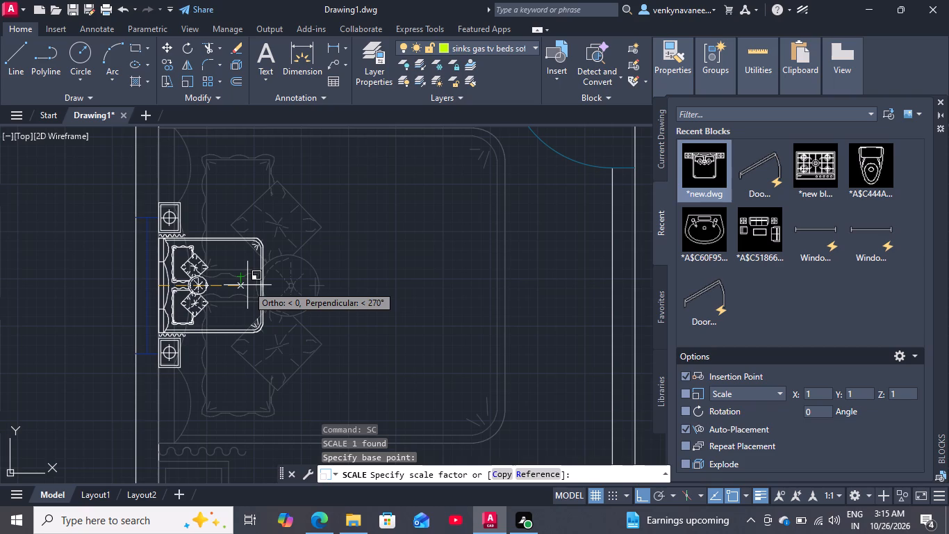
left_click(247, 285)
Copy the scaled bed 10'-3" straight south against the west wall of the lower bedroom.
left_click_drag(281, 225, 273, 230)
left_click(237, 264)
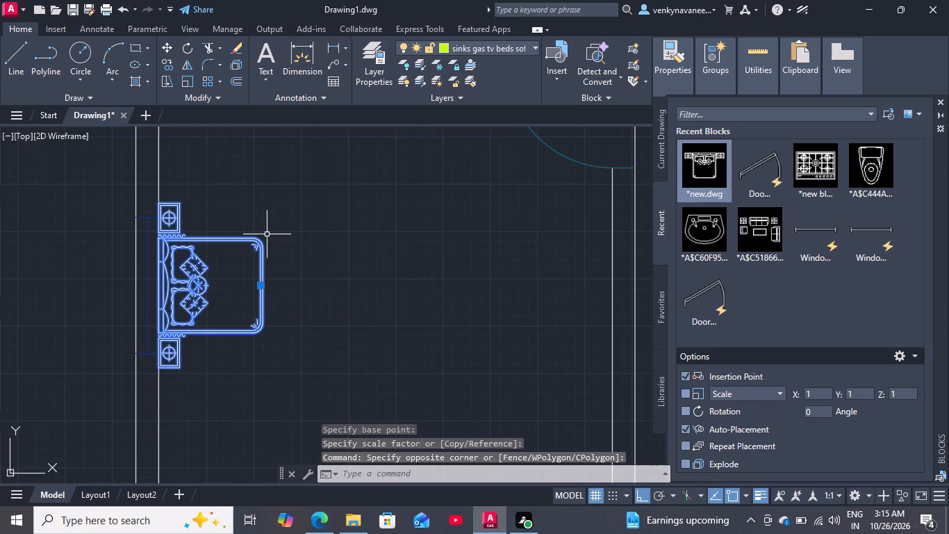
type("co")
key("Return")
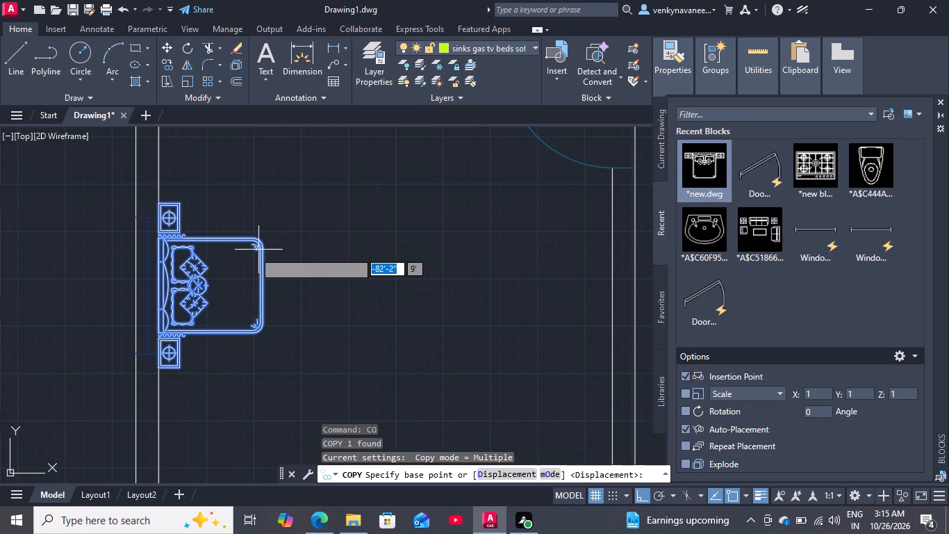
scroll(151, 282, "up", 3)
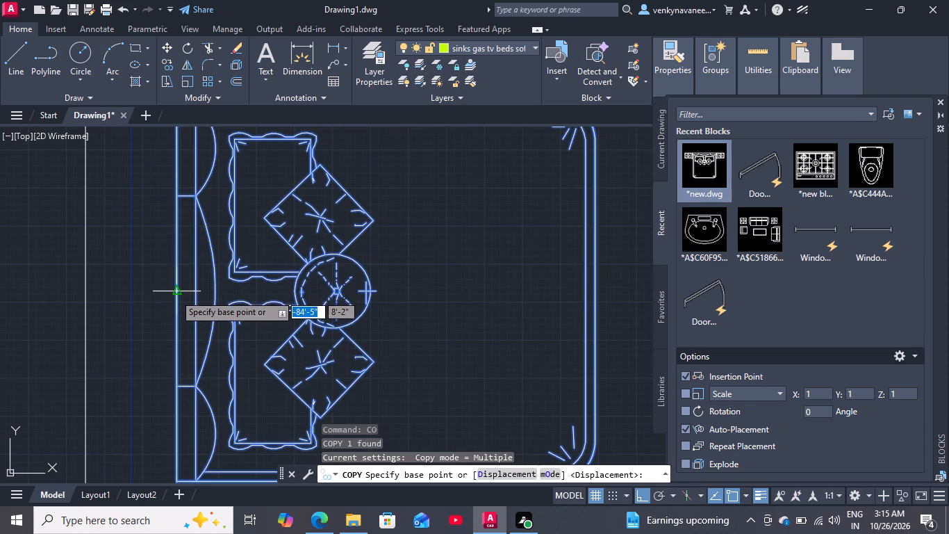
left_click(174, 291)
scroll(192, 273, "down", 5)
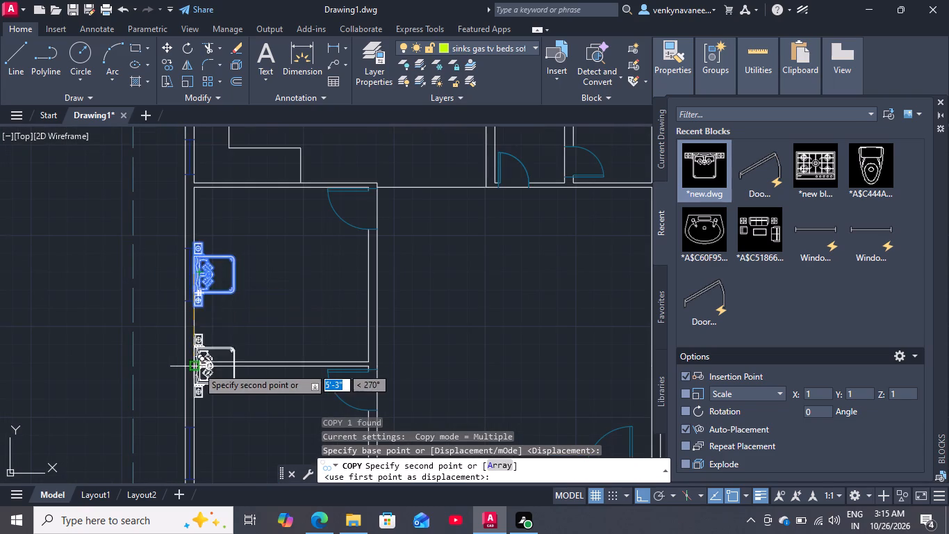
scroll(199, 365, "down", 1)
scroll(195, 421, "up", 4)
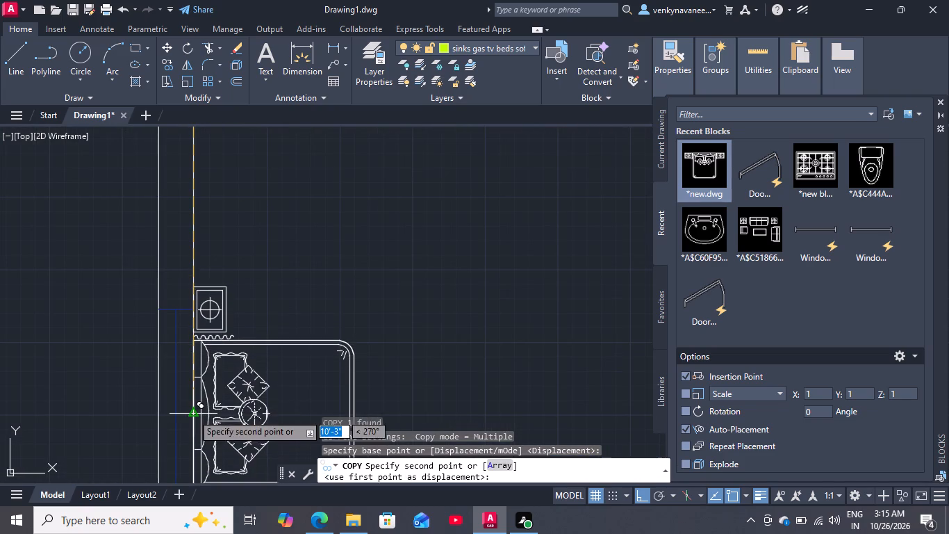
left_click(192, 418)
scroll(286, 334, "down", 2)
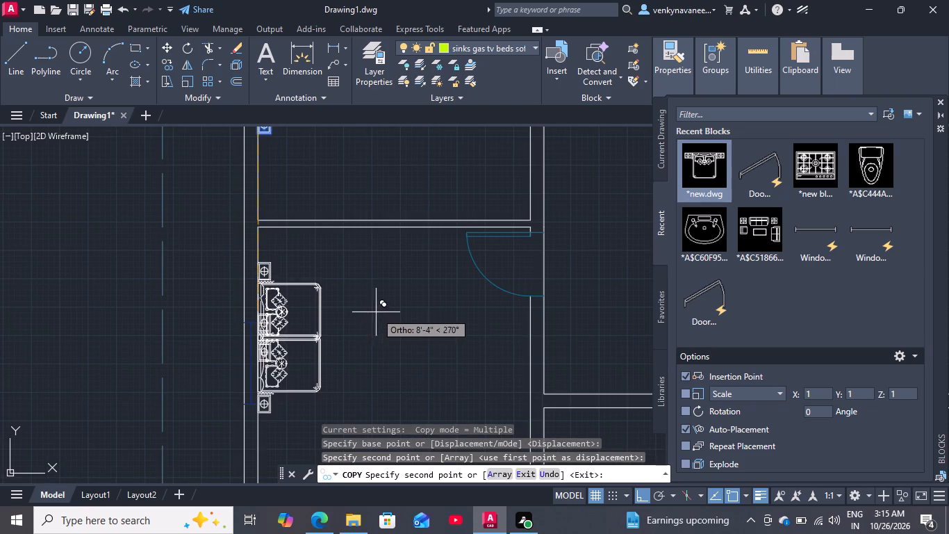
key("space")
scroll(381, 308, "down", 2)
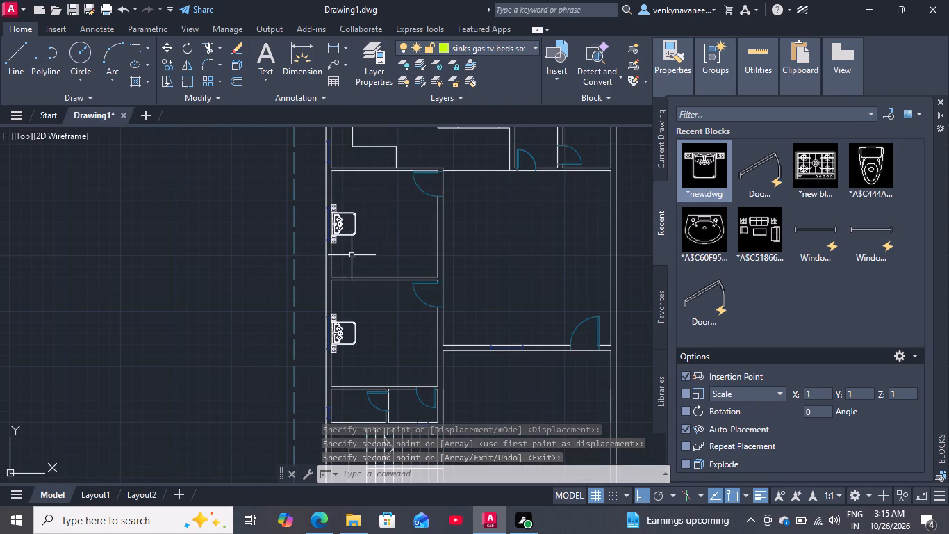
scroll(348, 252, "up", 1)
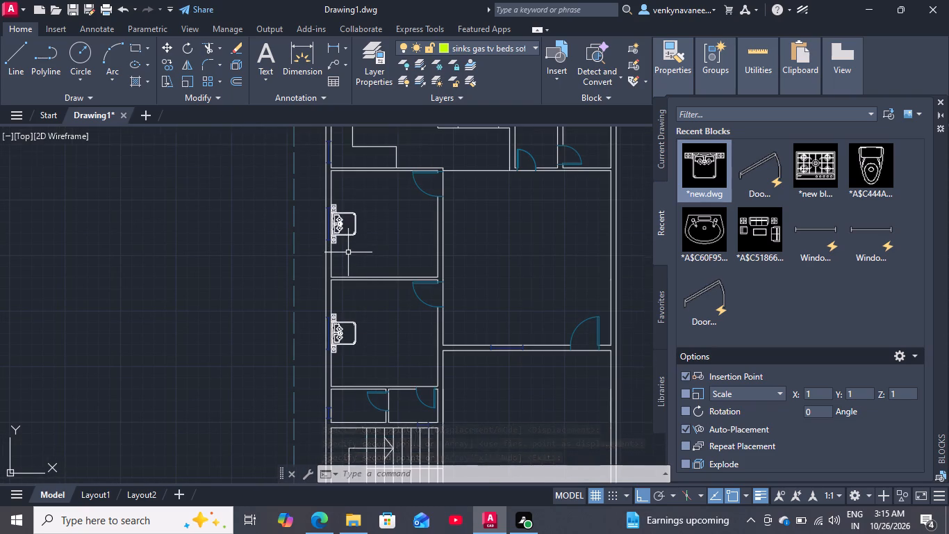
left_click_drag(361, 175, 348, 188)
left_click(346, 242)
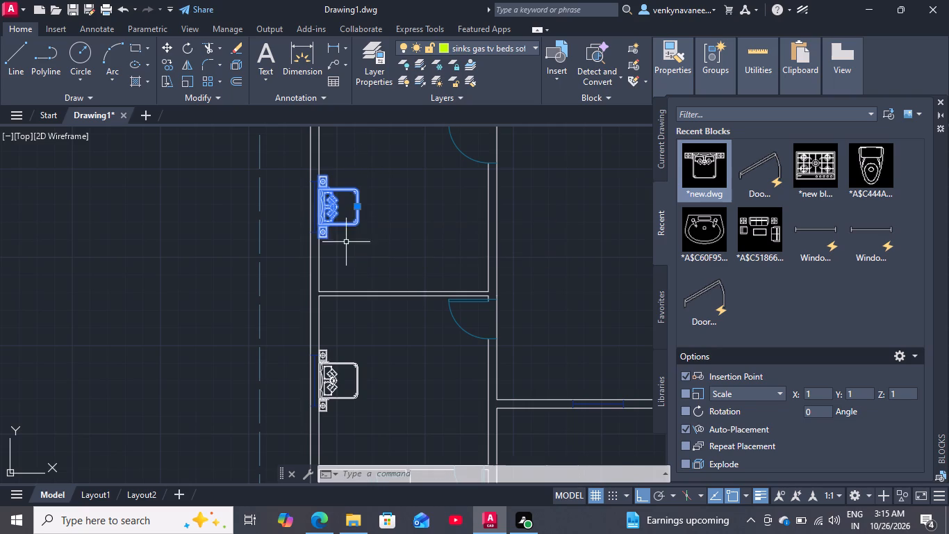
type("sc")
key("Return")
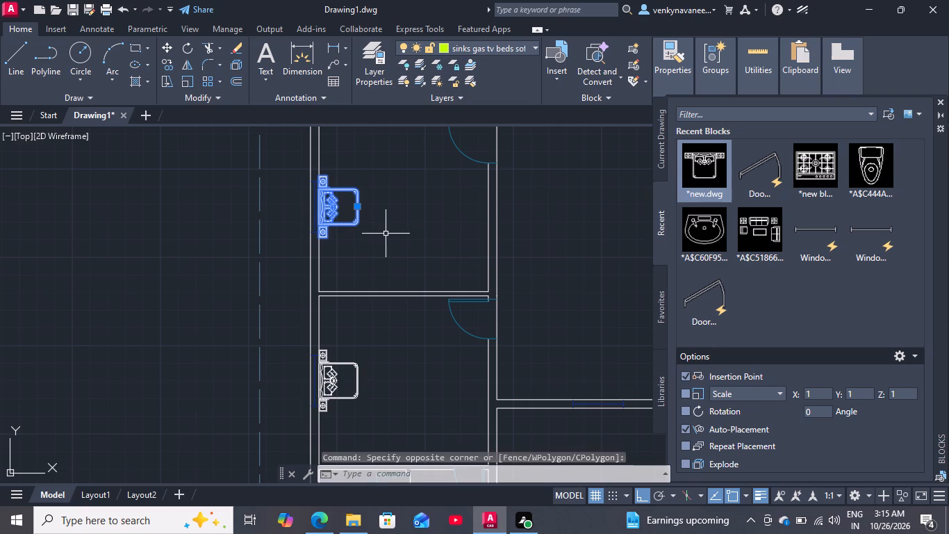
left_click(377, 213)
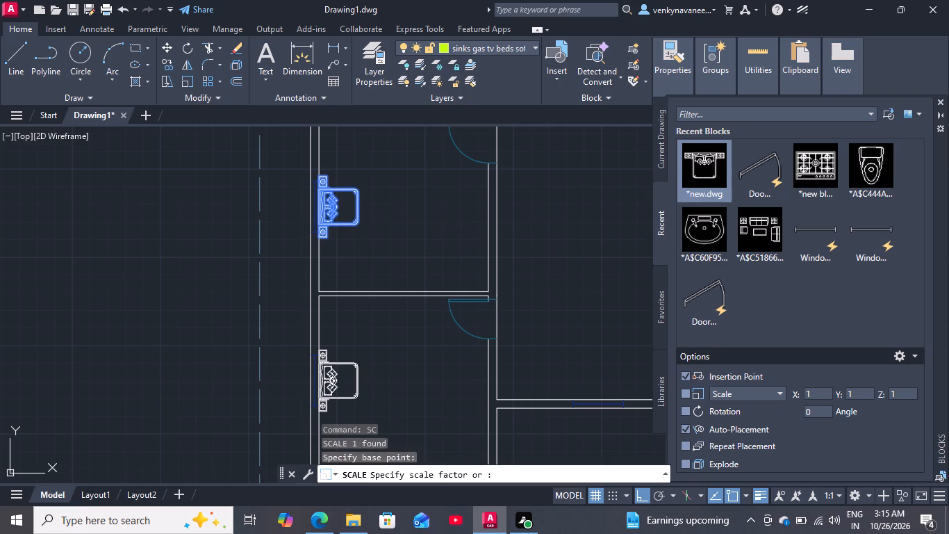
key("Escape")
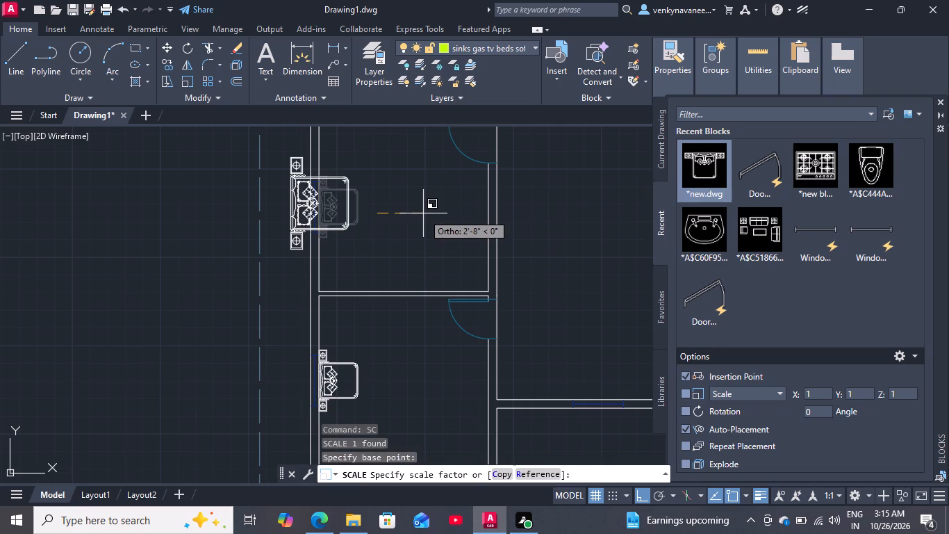
Scale the bed in the upper west bedroom to roughly twice its size about the middle of its headboard.
left_click(356, 210)
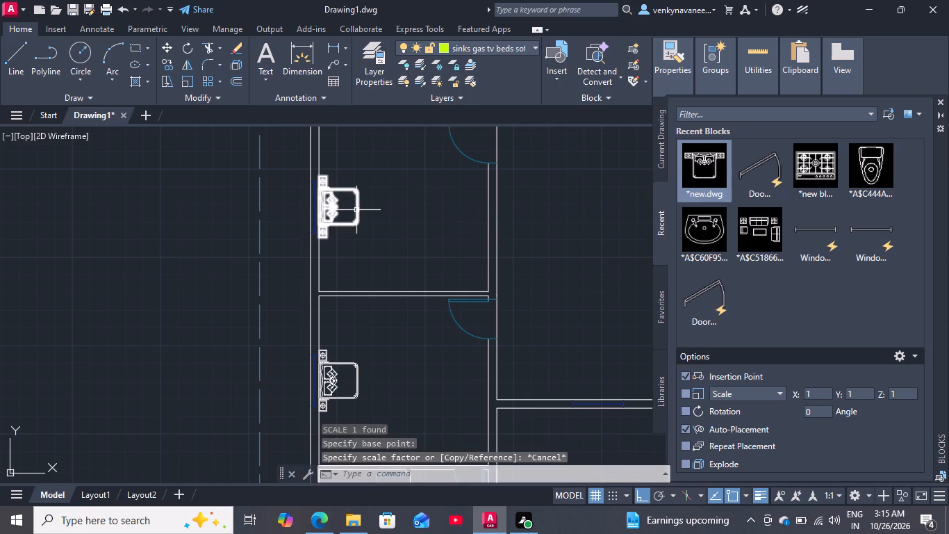
key("space")
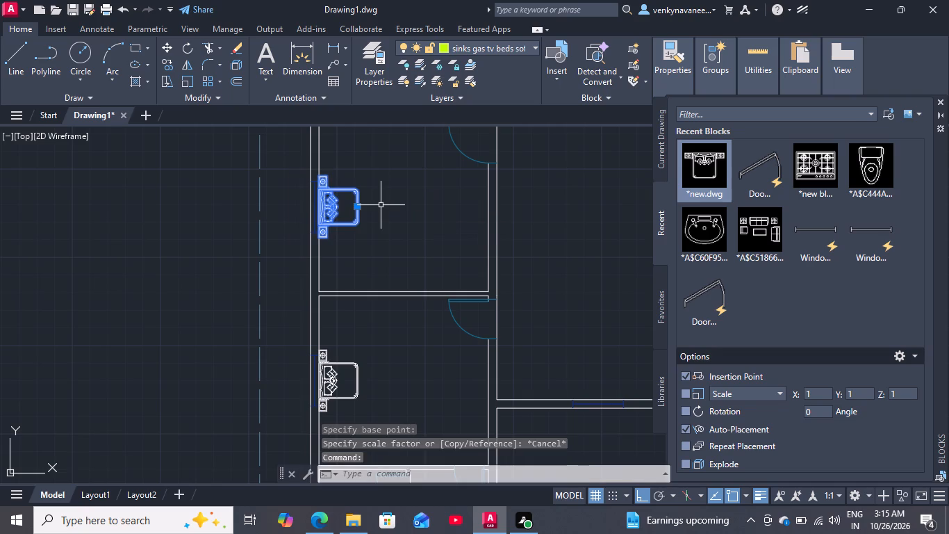
scroll(294, 220, "up", 2)
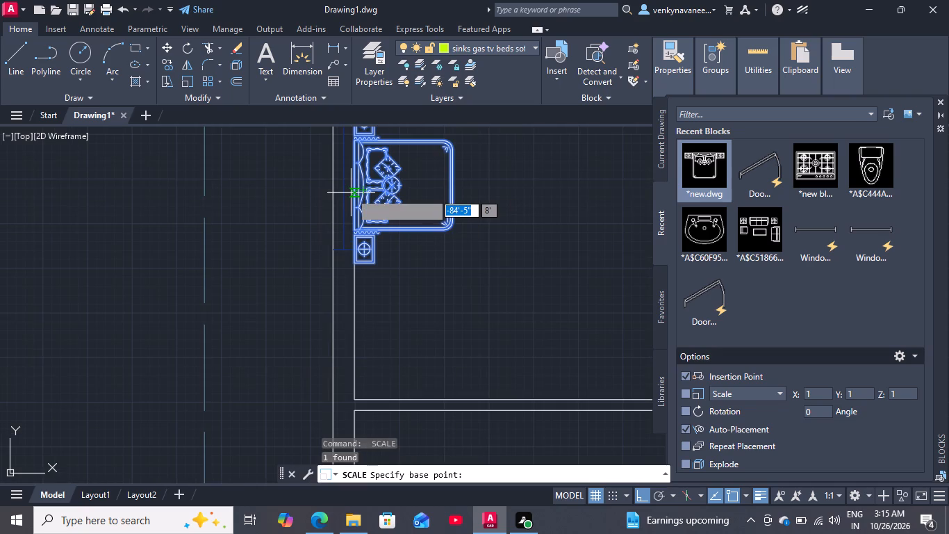
left_click(352, 187)
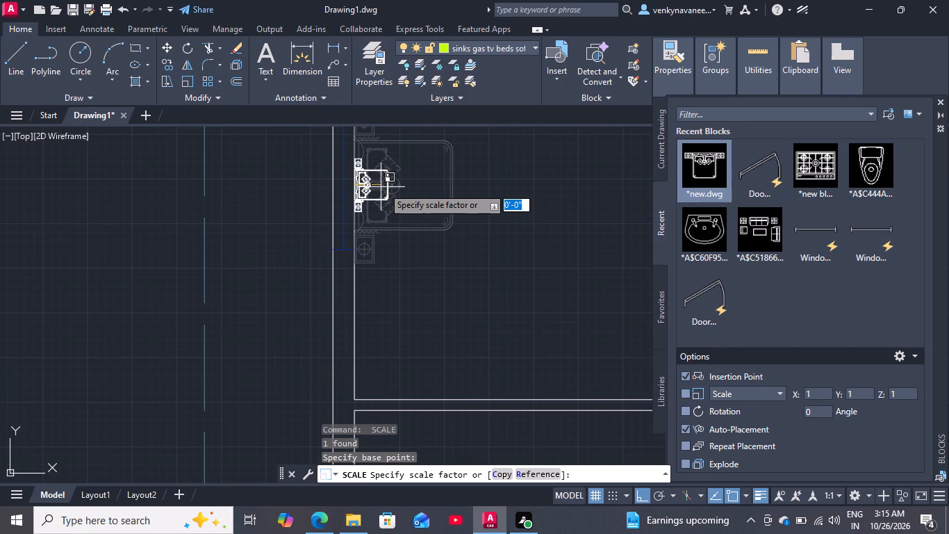
scroll(495, 206, "down", 2)
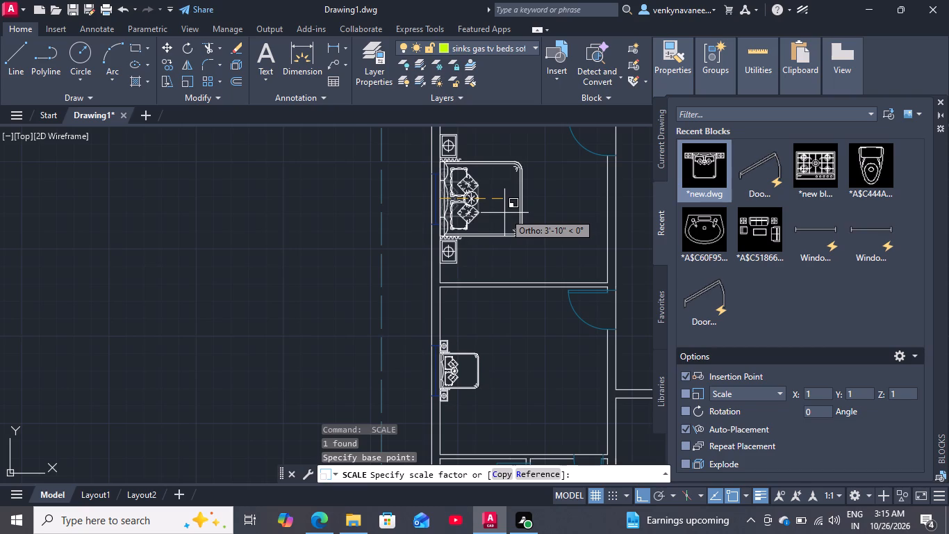
left_click(504, 213)
Delete the small bed copy from the lower west bedroom.
left_click_drag(530, 189, 521, 195)
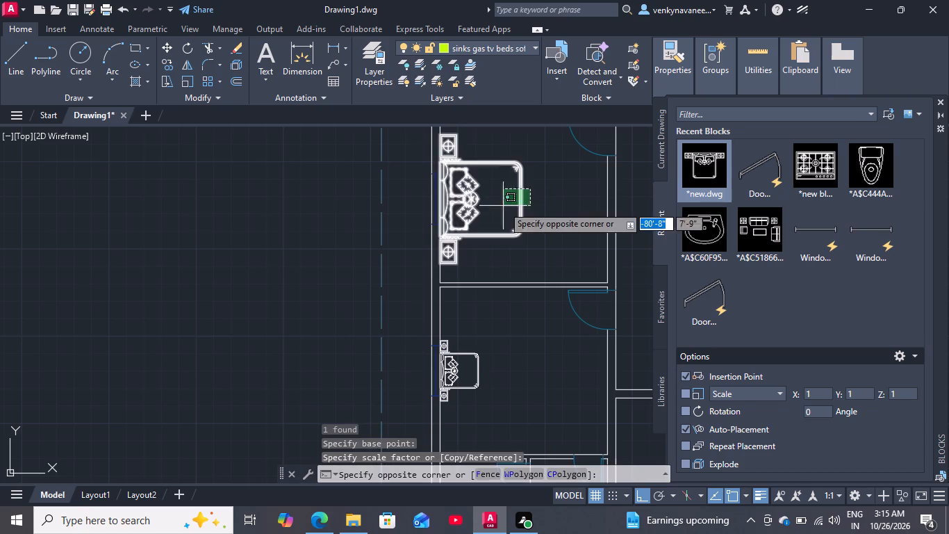
left_click(502, 207)
left_click(495, 349)
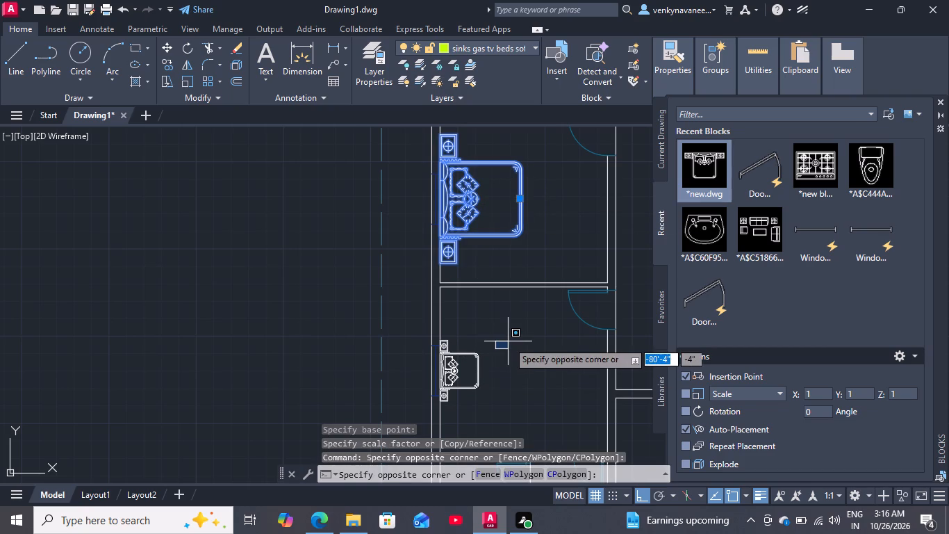
key("Escape")
left_click_drag(498, 342, 490, 351)
key("Escape")
left_click(480, 350)
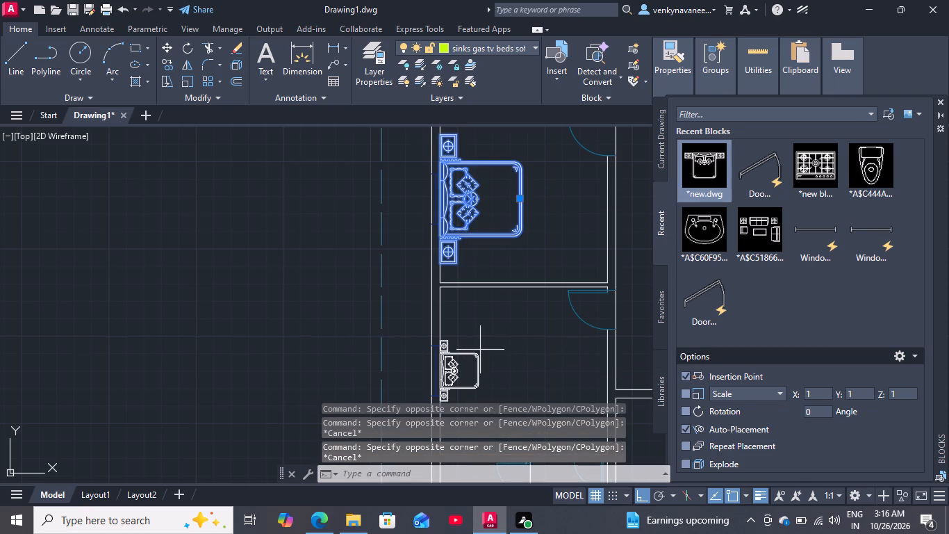
left_click(504, 337)
key("Escape")
left_click_drag(496, 333, 491, 340)
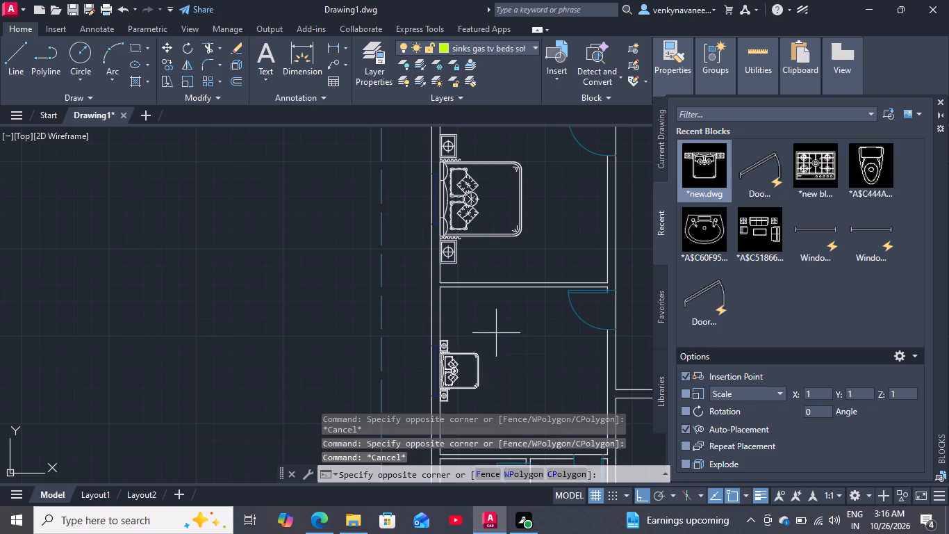
left_click(471, 359)
key("Delete")
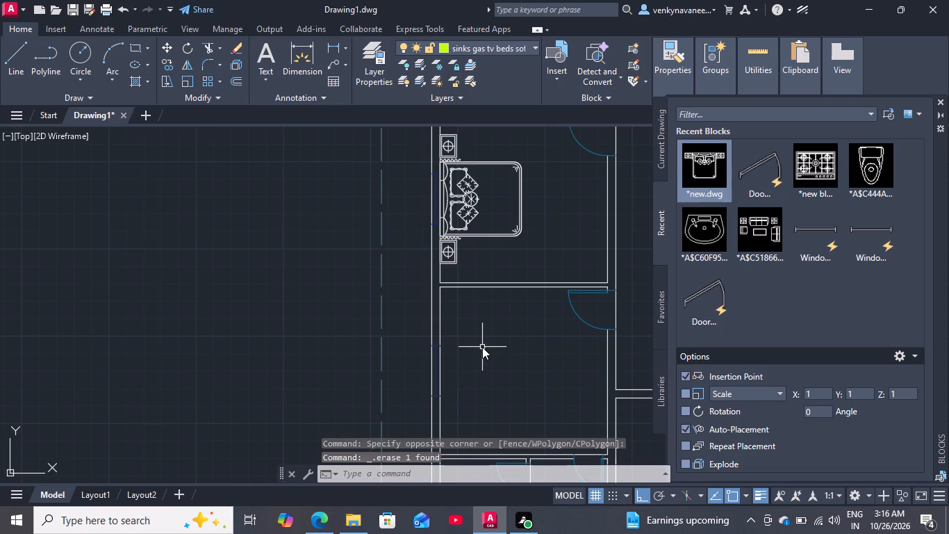
Copy the enlarged bed 10'-3" straight south from the middle of its headboard, against the west wall of the lower bedroom.
left_click(515, 236)
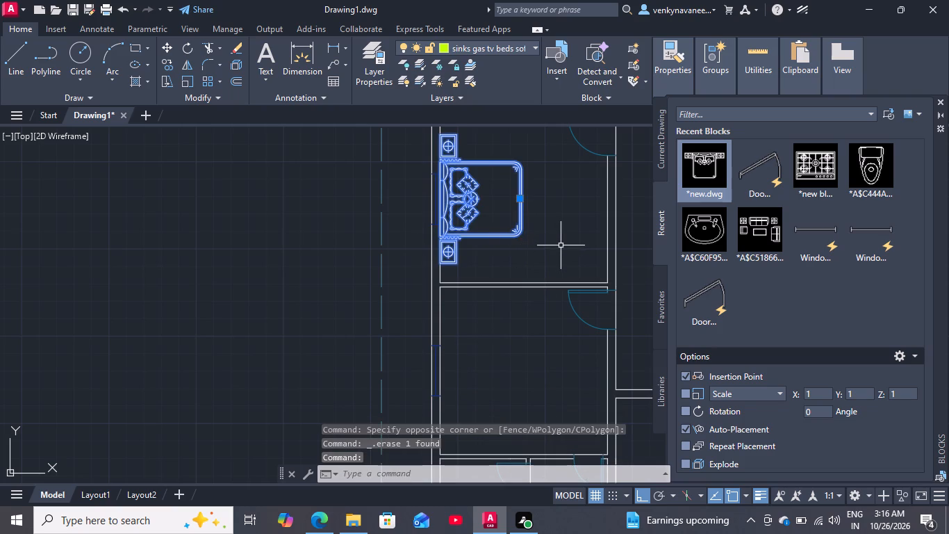
type("co")
key("Return")
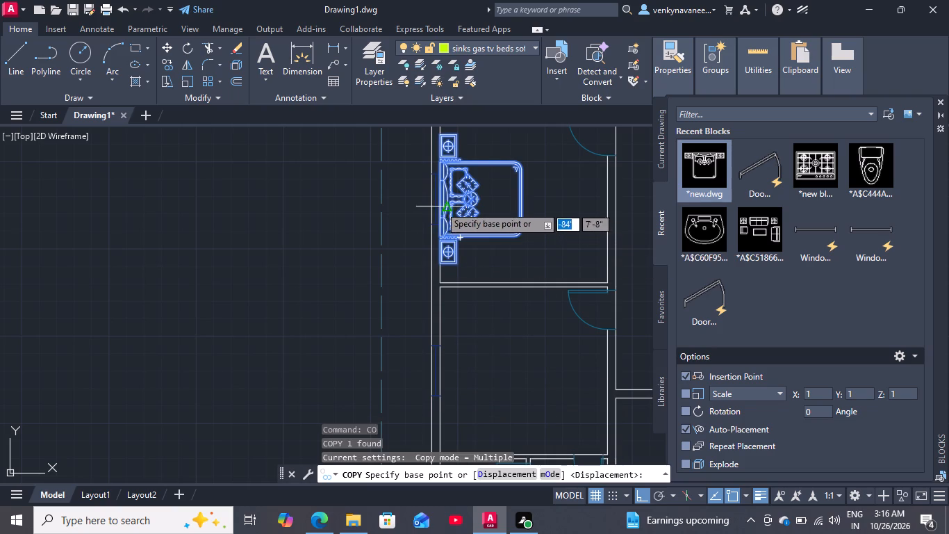
scroll(437, 200, "up", 2)
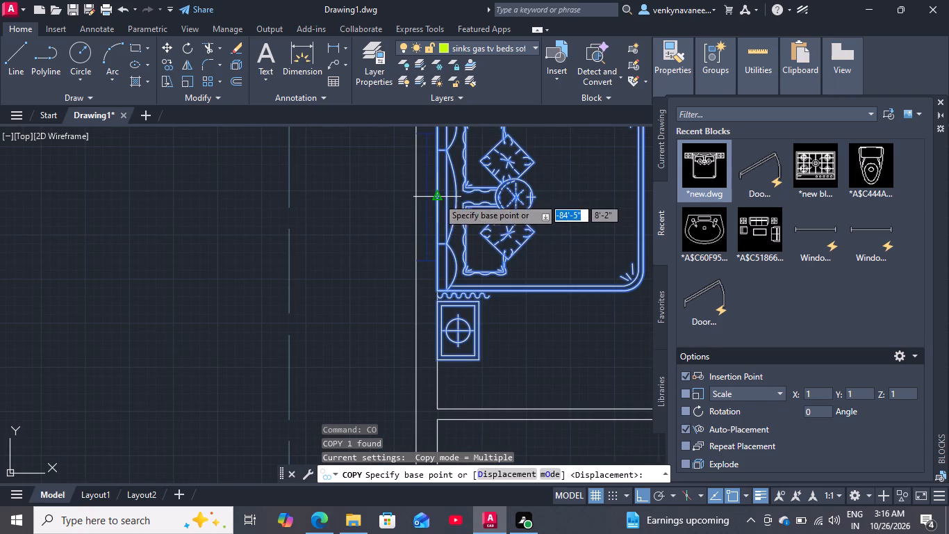
left_click(438, 197)
scroll(447, 236, "down", 3)
scroll(467, 293, "down", 2)
scroll(463, 318, "up", 2)
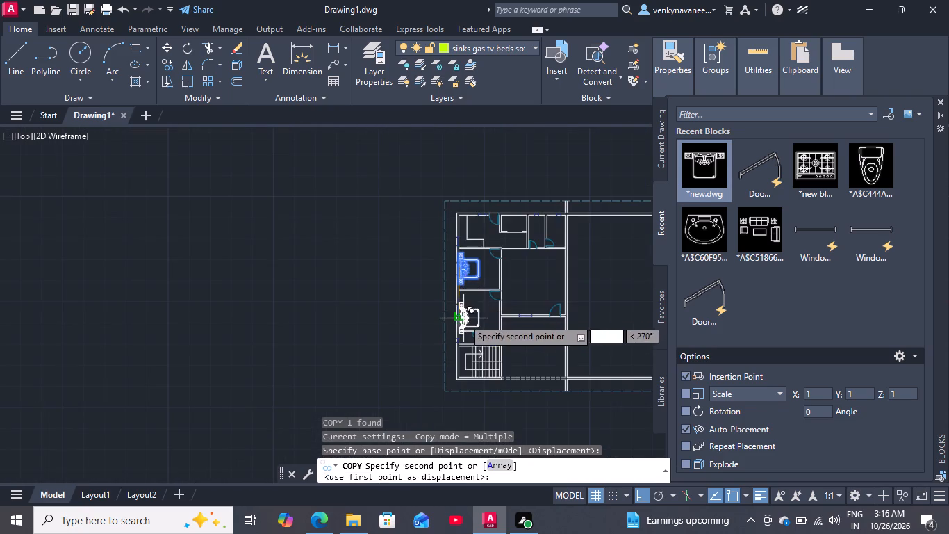
scroll(464, 318, "up", 2)
left_click(411, 273)
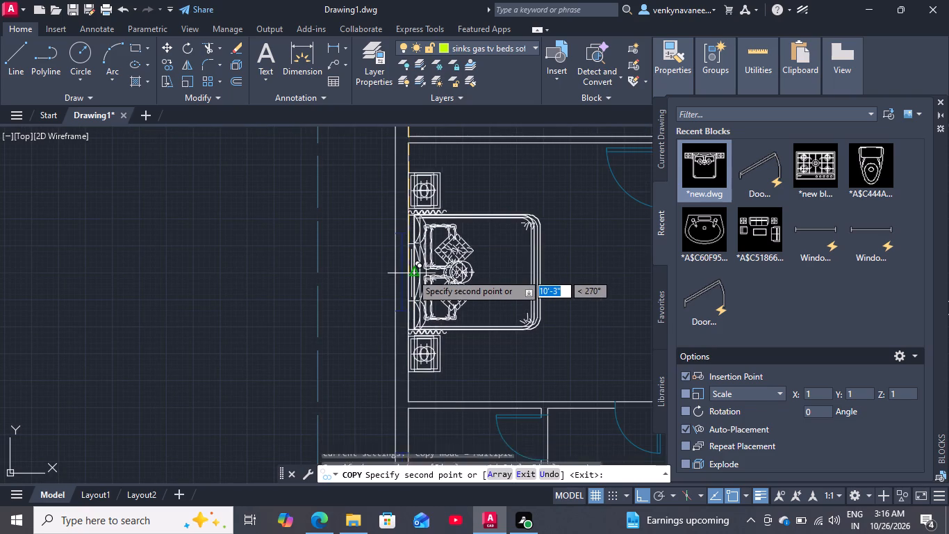
key("space")
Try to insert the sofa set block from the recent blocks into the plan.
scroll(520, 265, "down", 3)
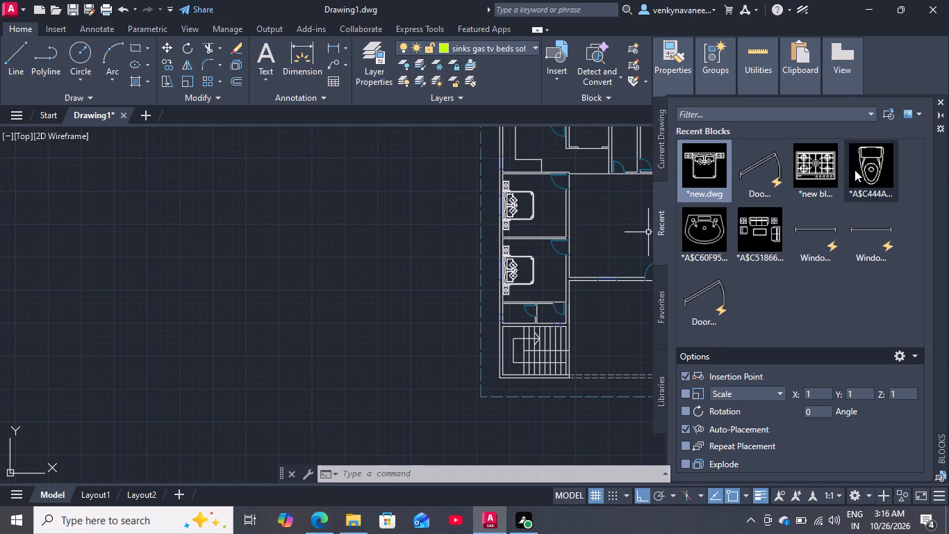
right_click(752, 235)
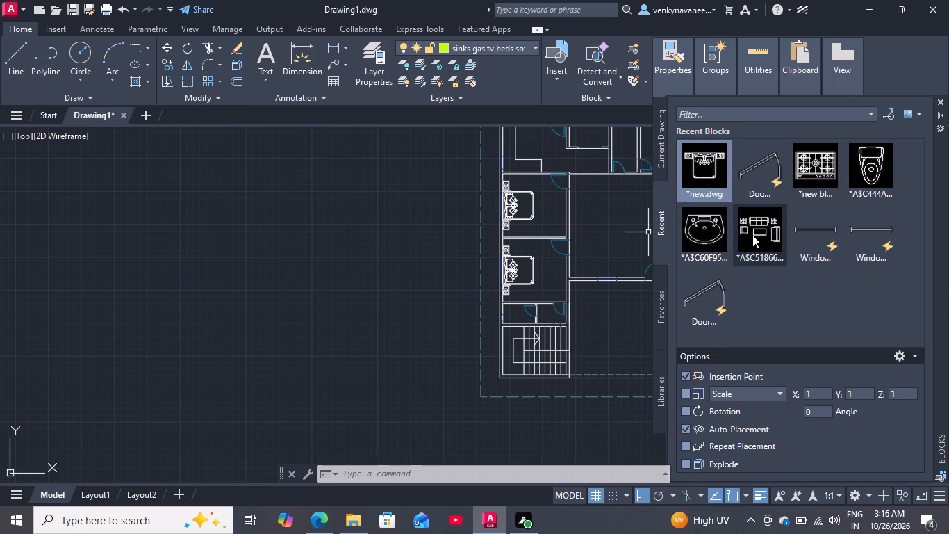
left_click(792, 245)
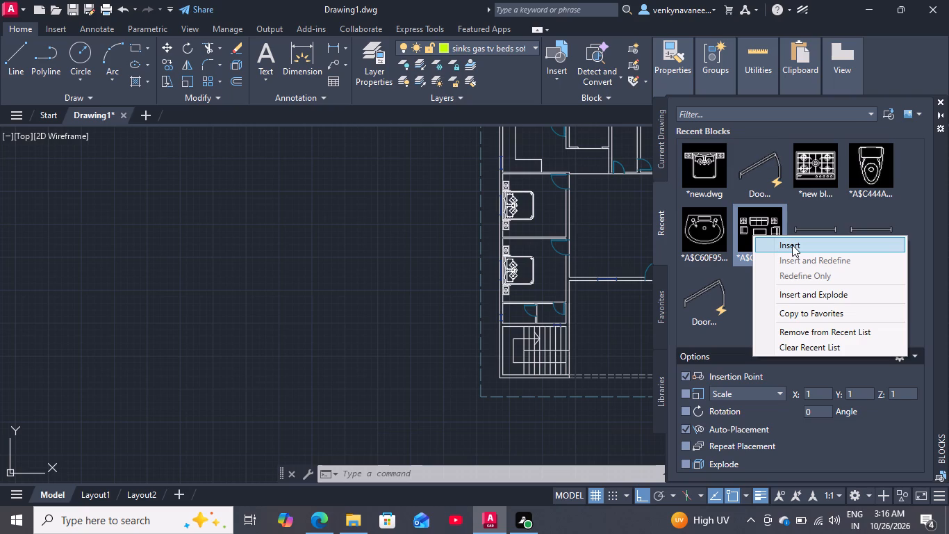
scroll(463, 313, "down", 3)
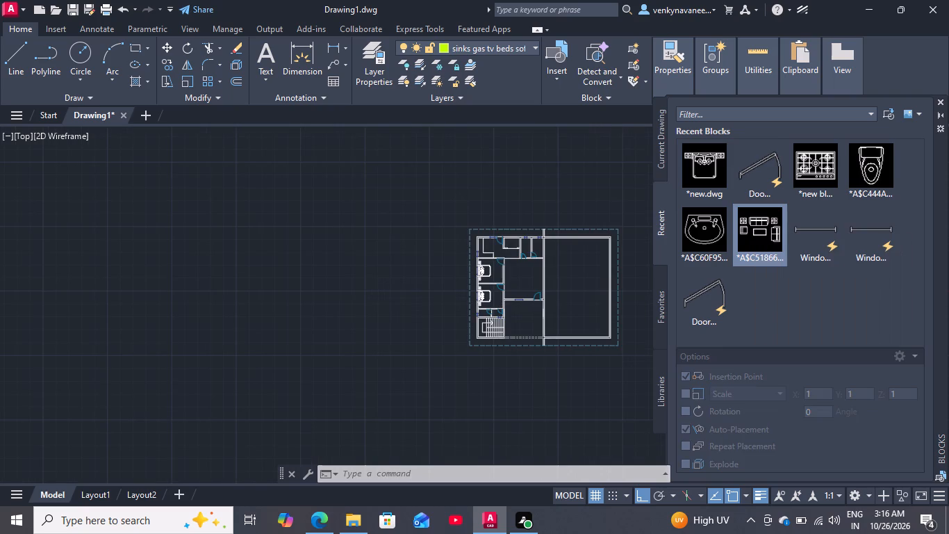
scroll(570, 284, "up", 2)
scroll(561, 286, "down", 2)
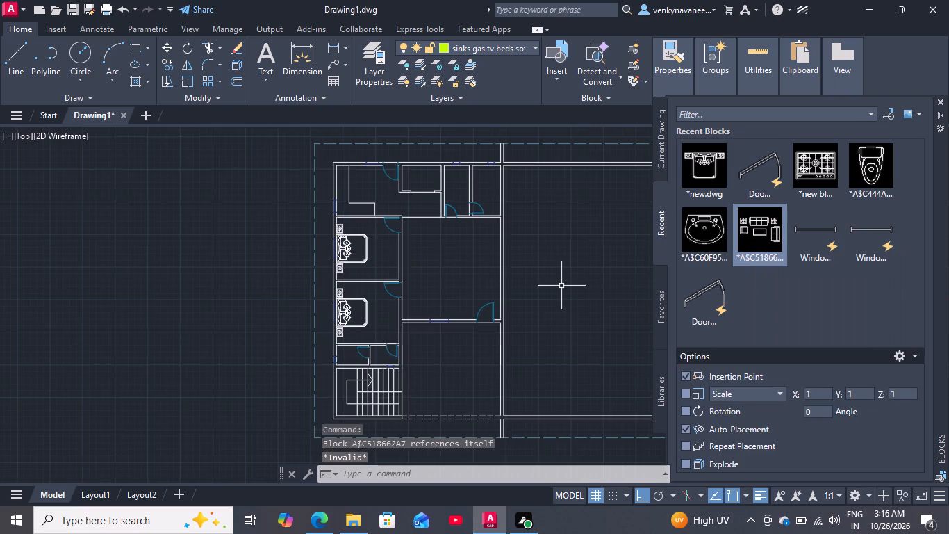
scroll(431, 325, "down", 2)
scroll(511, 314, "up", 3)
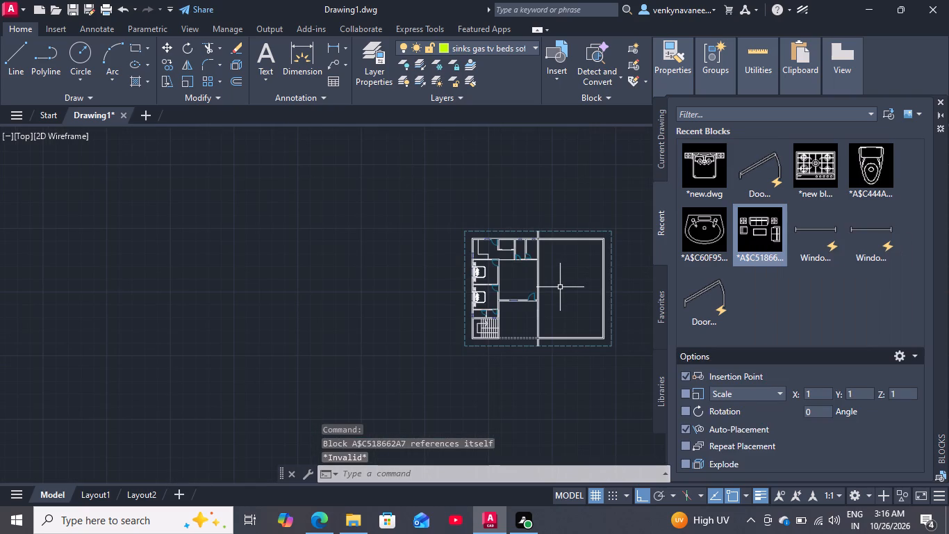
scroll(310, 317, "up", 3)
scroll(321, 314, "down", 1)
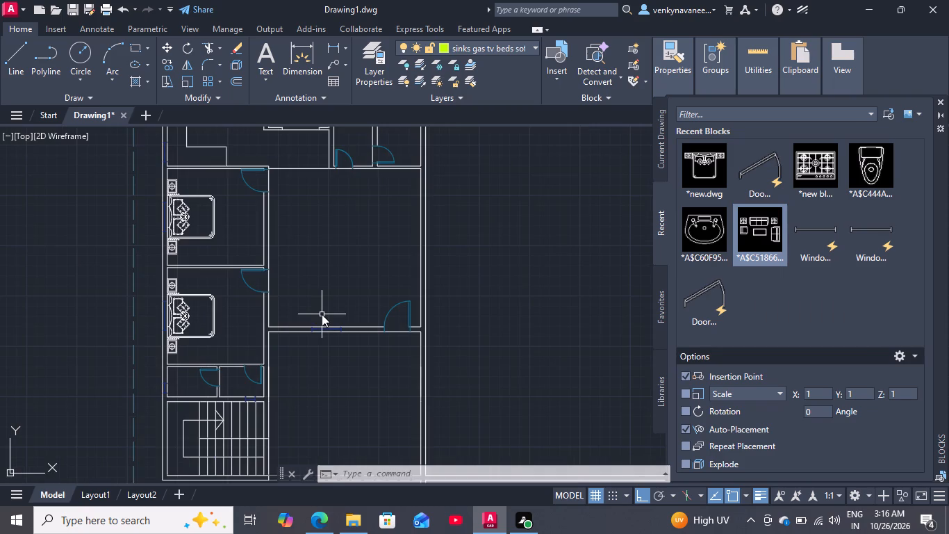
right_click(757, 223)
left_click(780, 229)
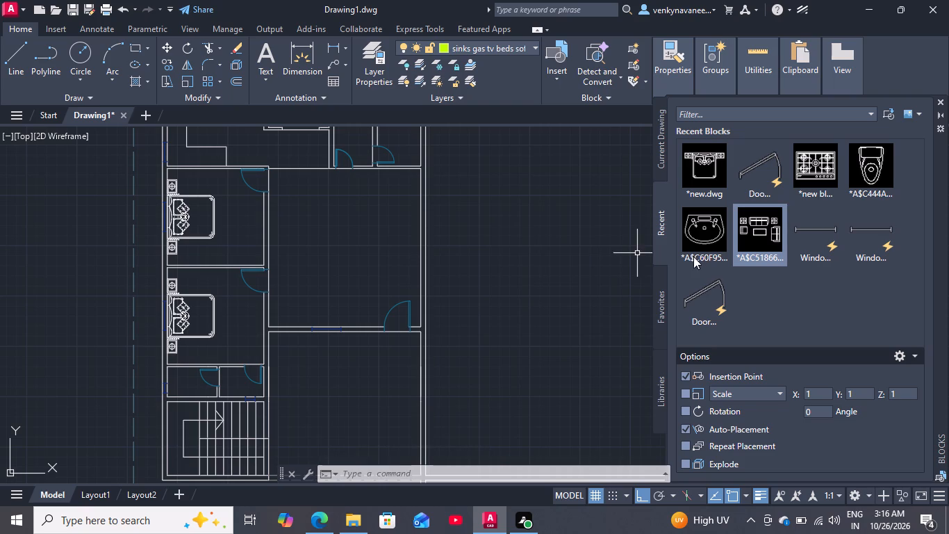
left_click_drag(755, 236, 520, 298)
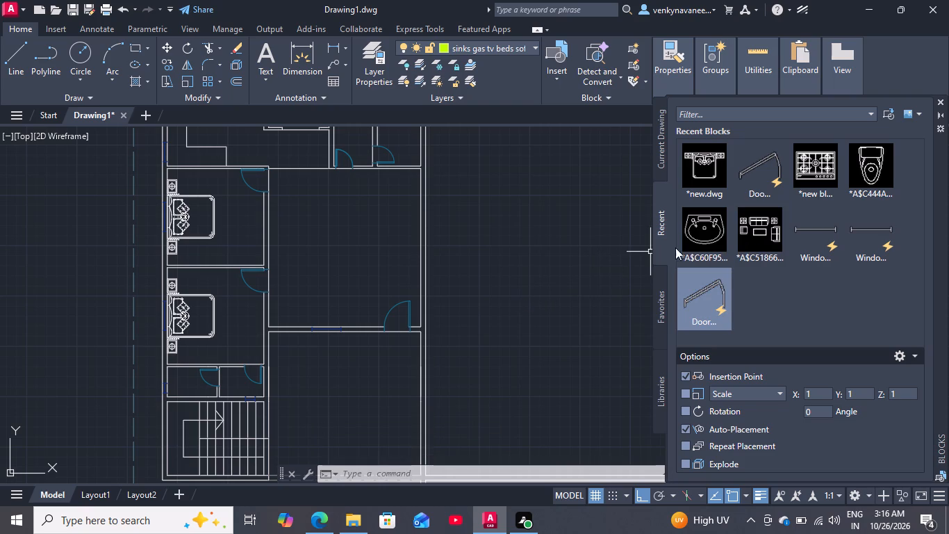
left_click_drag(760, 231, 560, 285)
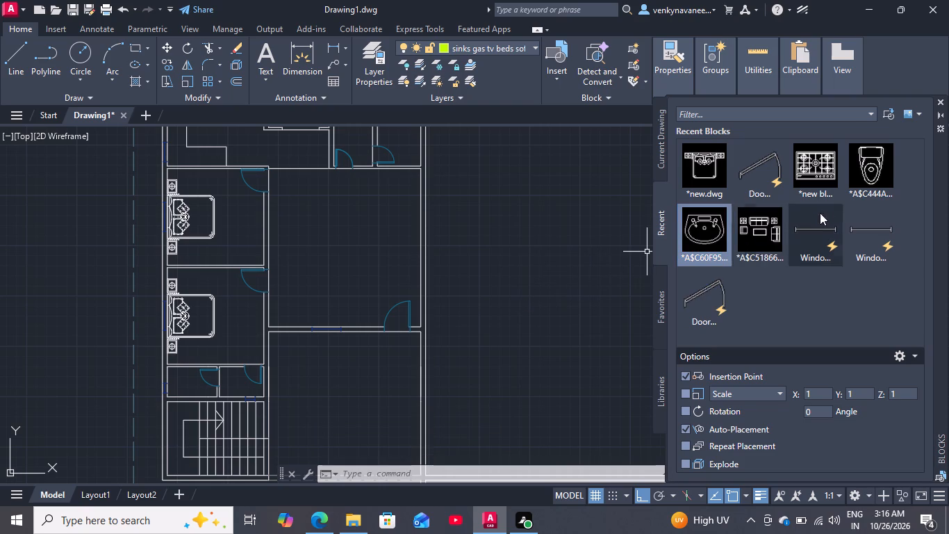
Insert the toilet block from the recent blocks, exploded into separate objects.
left_click_drag(881, 162, 518, 286)
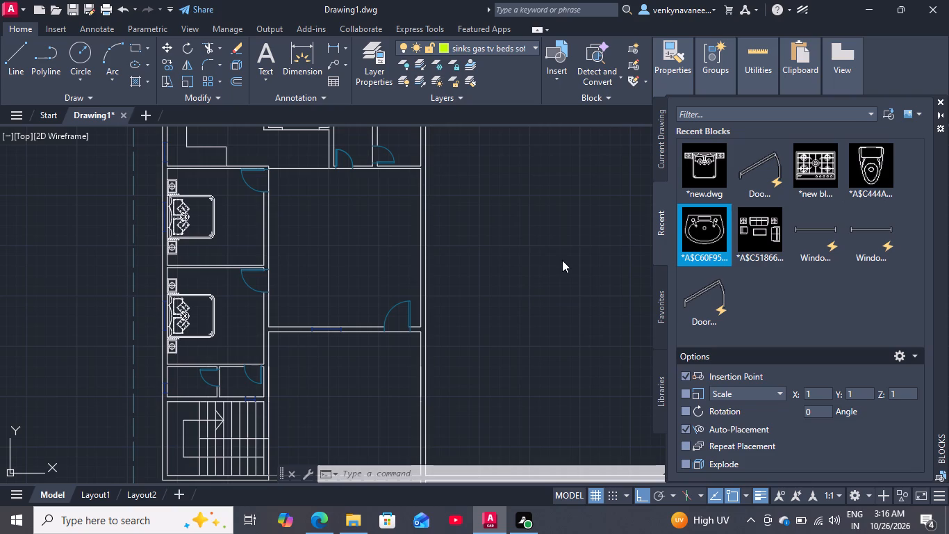
right_click(864, 167)
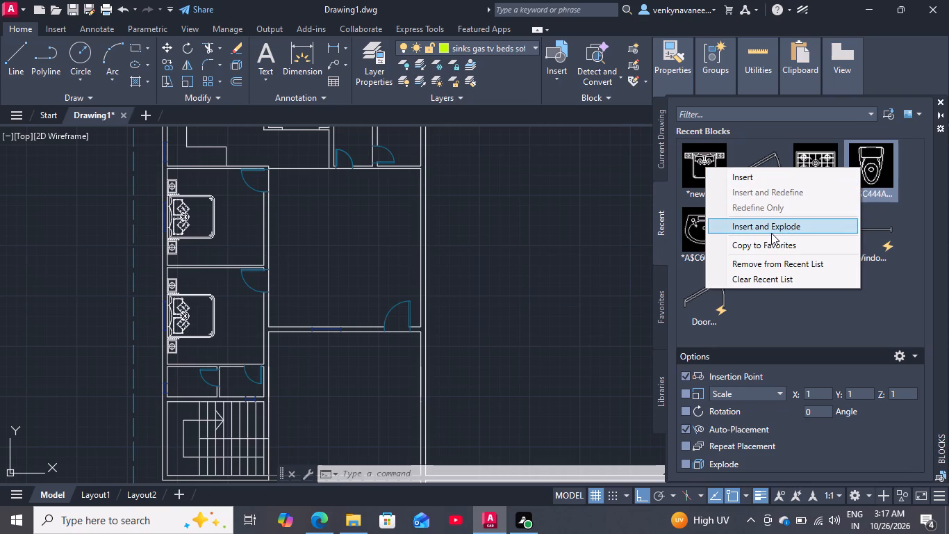
left_click(771, 232)
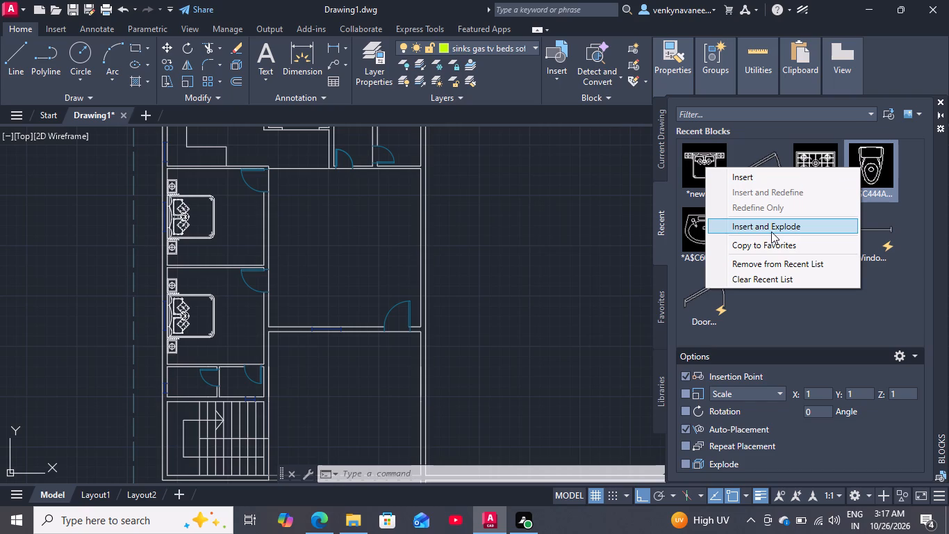
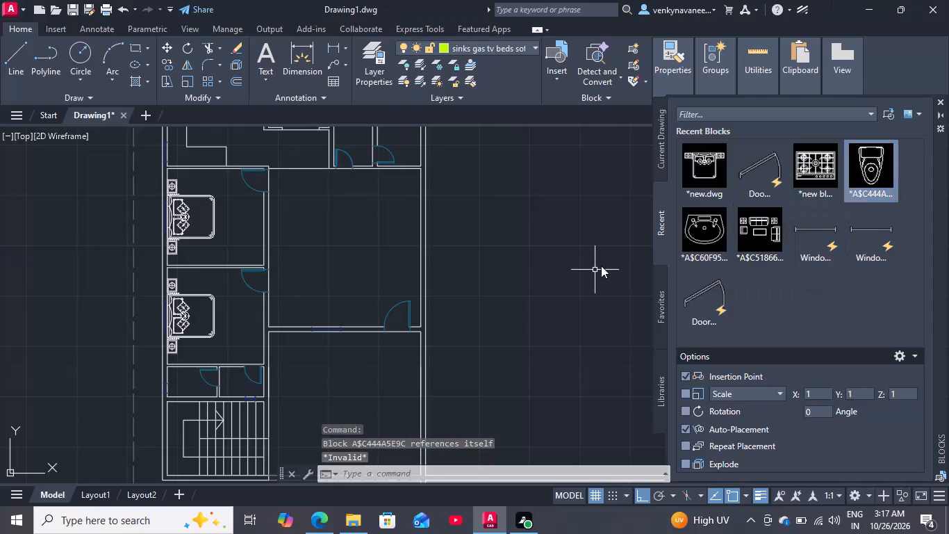
Insert the gas stove block from the recent blocks onto the south leg of the kitchen counter, against the wall.
scroll(559, 286, "down", 2)
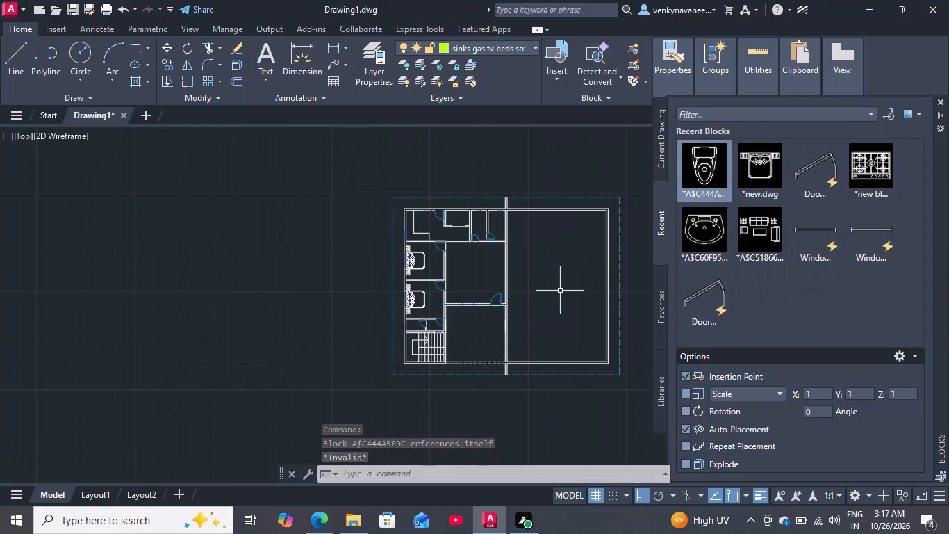
scroll(584, 290, "up", 2)
scroll(584, 290, "down", 1)
right_click(857, 175)
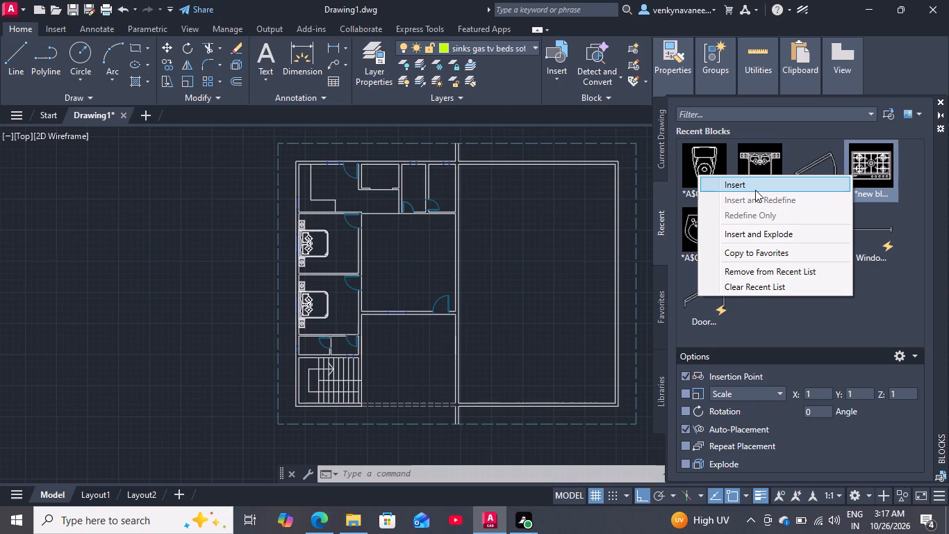
left_click(755, 190)
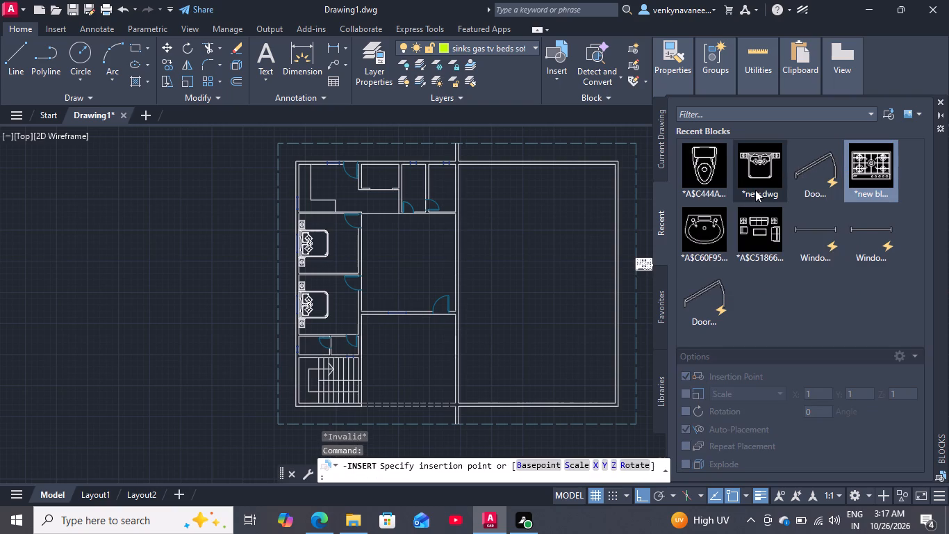
scroll(446, 307, "up", 2)
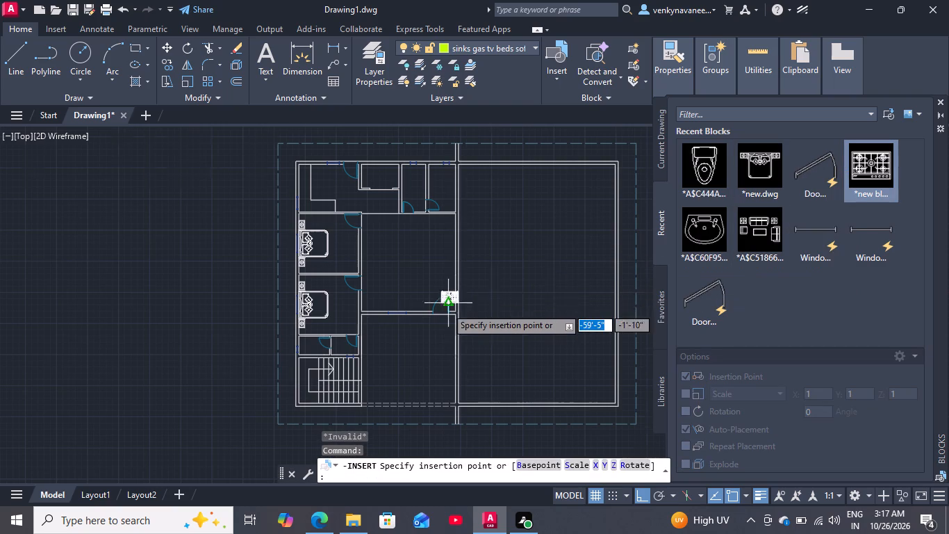
scroll(446, 307, "up", 1)
scroll(450, 309, "down", 2)
scroll(324, 211, "down", 1)
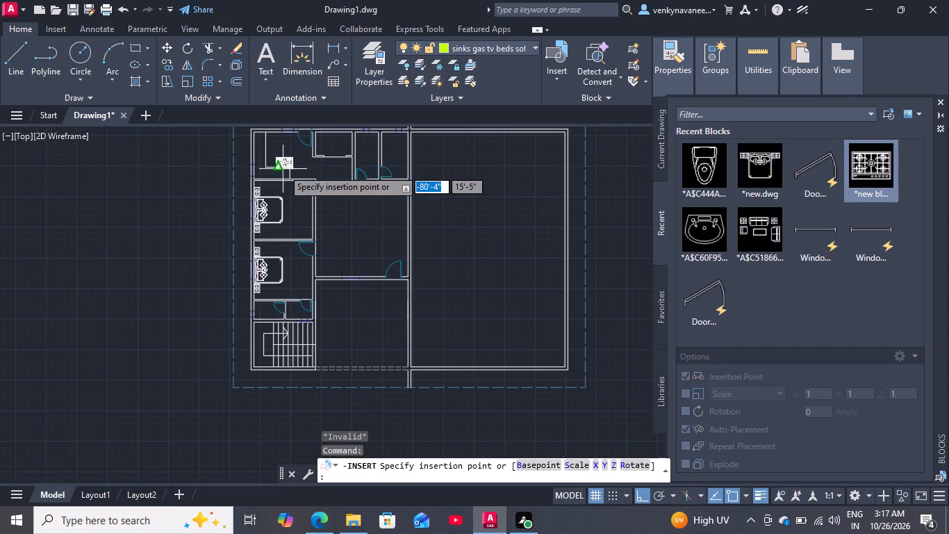
scroll(278, 170, "up", 6)
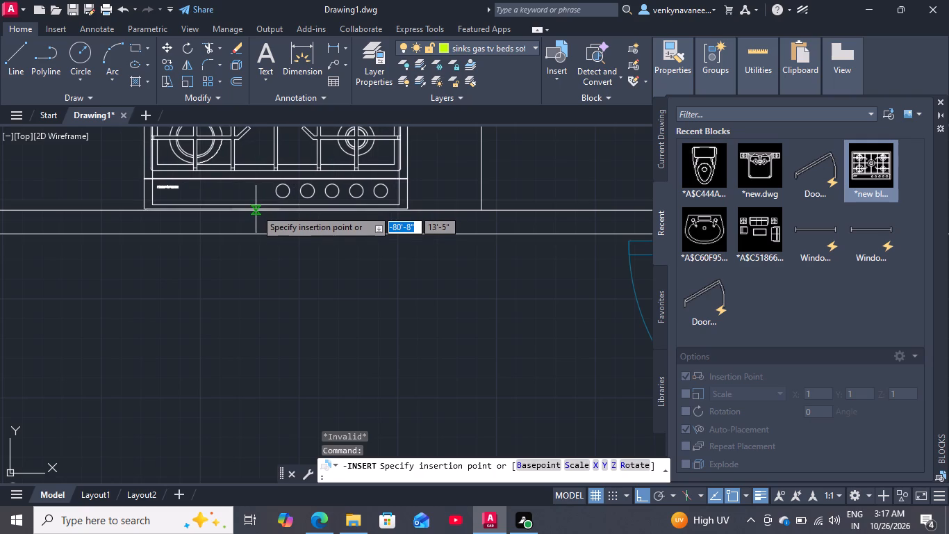
left_click(257, 209)
scroll(278, 223, "down", 2)
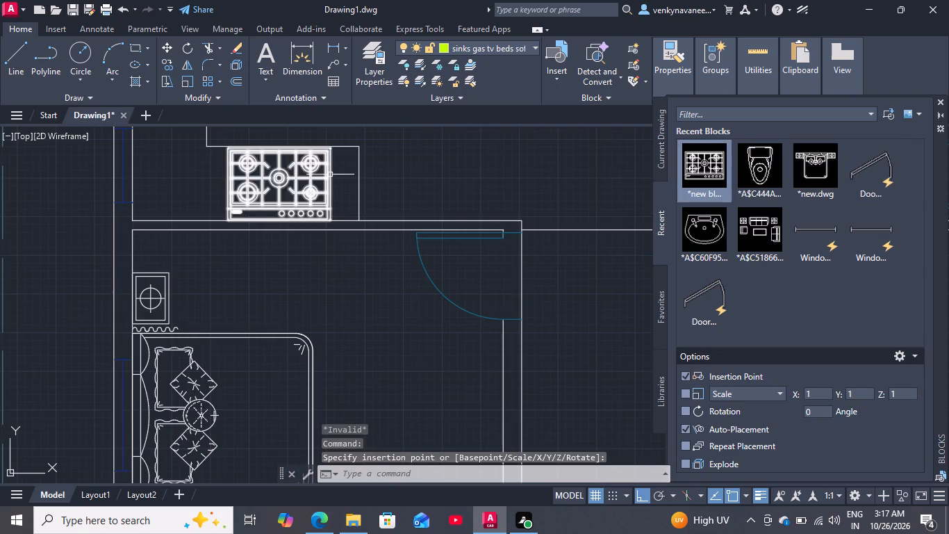
Rotate the gas stove block 180° about a point east of the kitchen counter.
left_click_drag(346, 172, 335, 175)
left_click(272, 195)
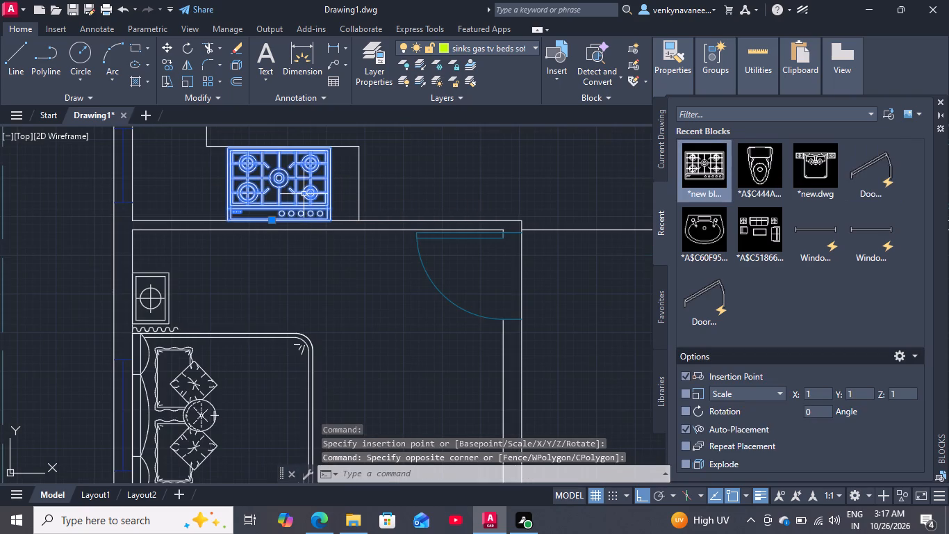
type("ro")
key("Return")
left_click(428, 184)
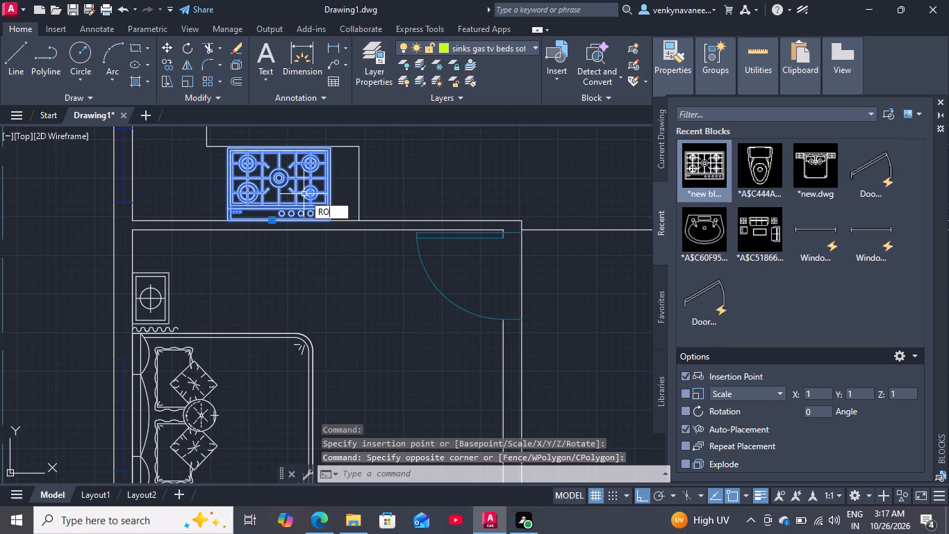
left_click(372, 205)
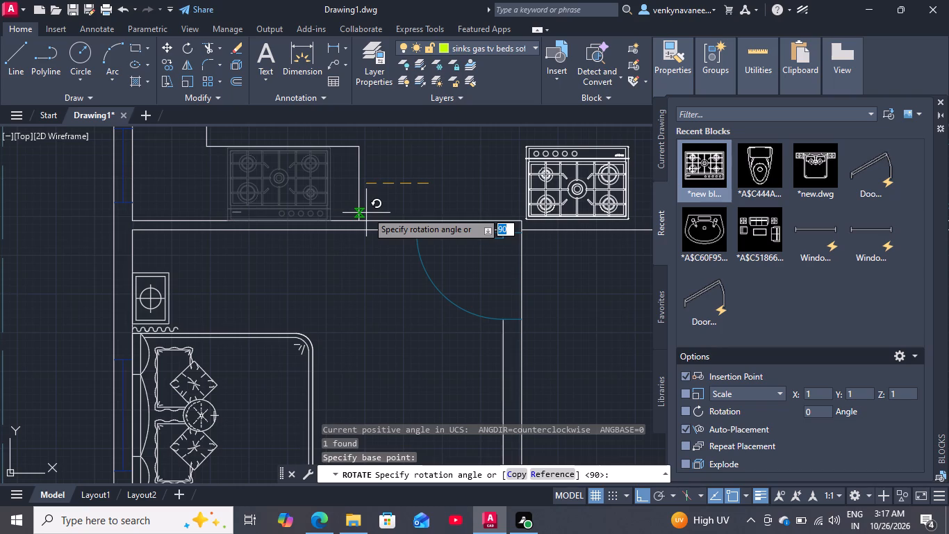
Move the rotated gas stove straight west back onto the kitchen counter, with its knob side along the counter's front edge.
left_click(586, 163)
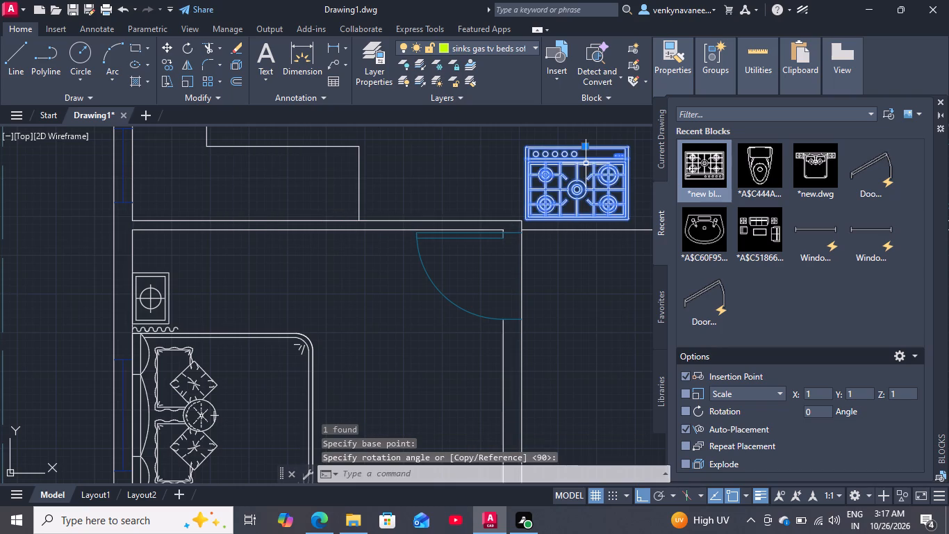
left_click(585, 145)
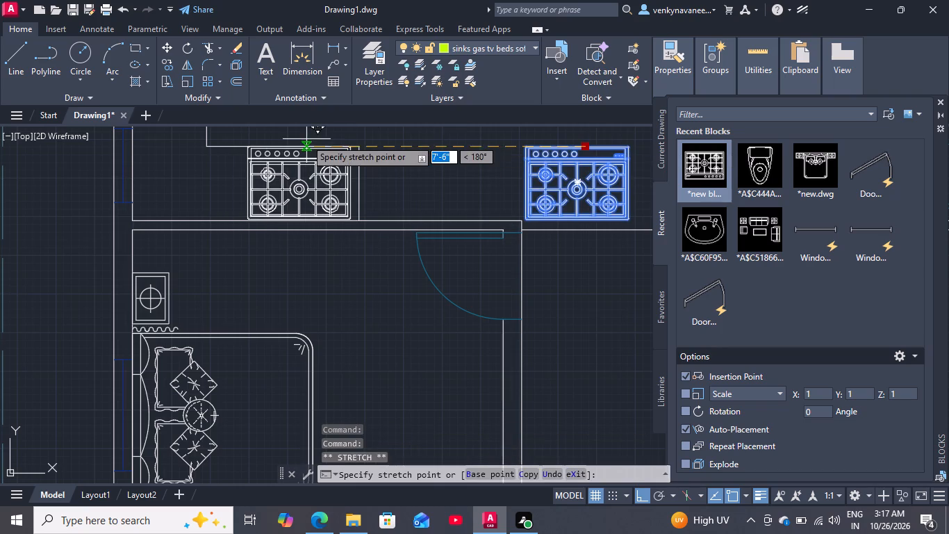
left_click(297, 144)
scroll(349, 131, "down", 4)
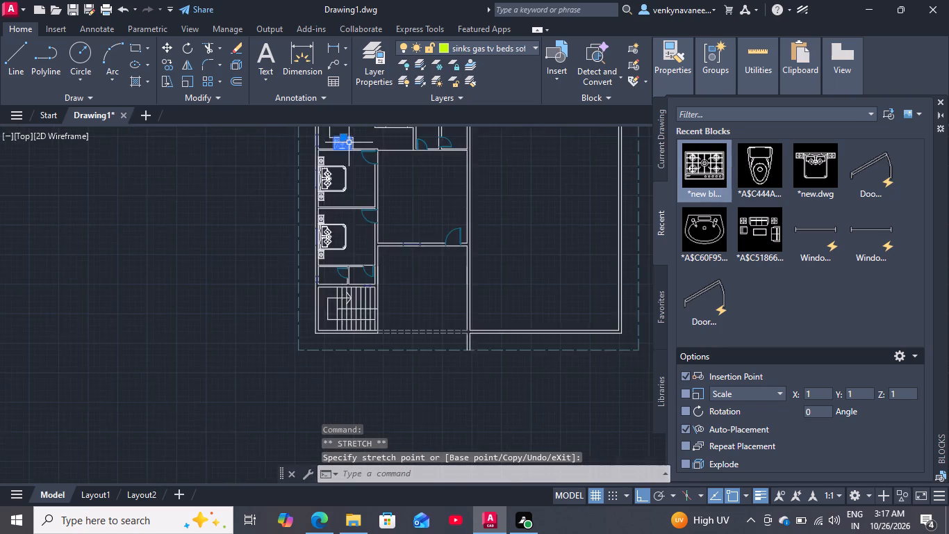
scroll(348, 152, "down", 2)
scroll(367, 136, "up", 4)
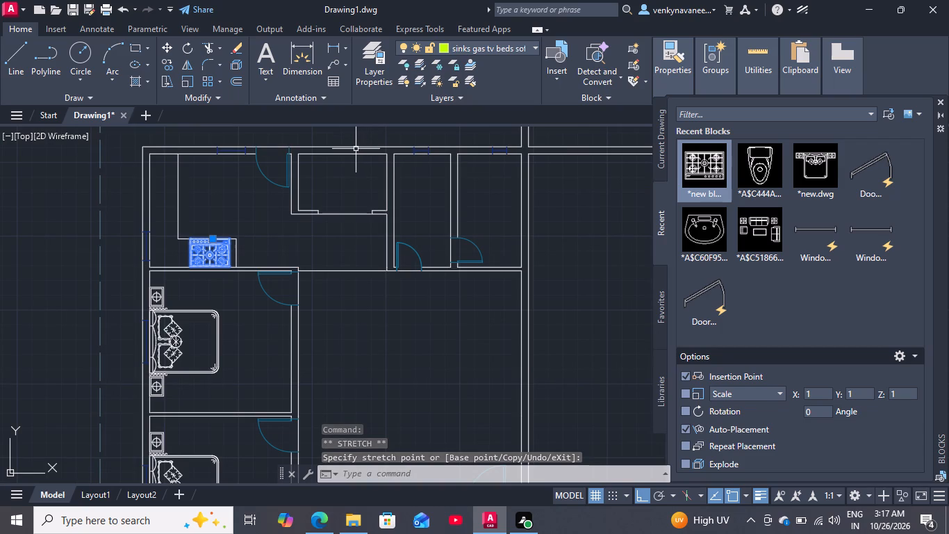
key("Escape")
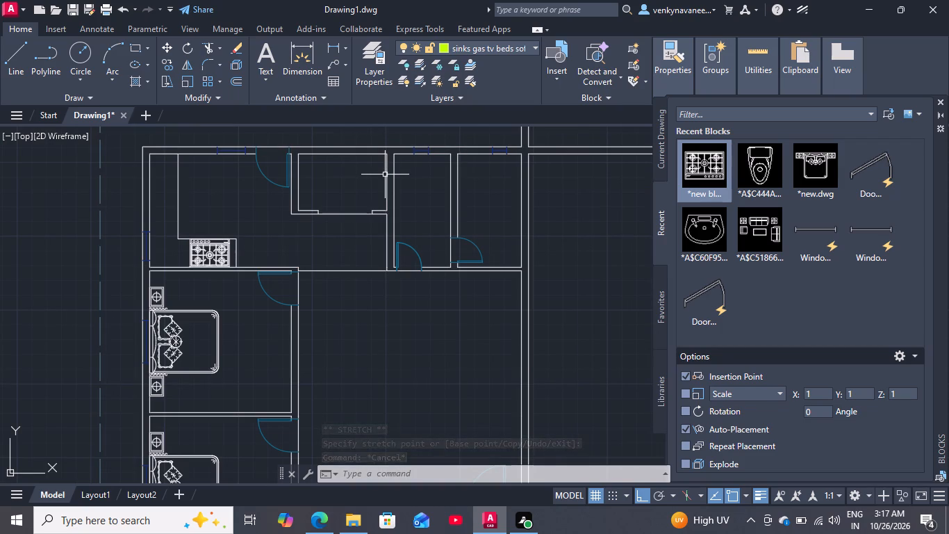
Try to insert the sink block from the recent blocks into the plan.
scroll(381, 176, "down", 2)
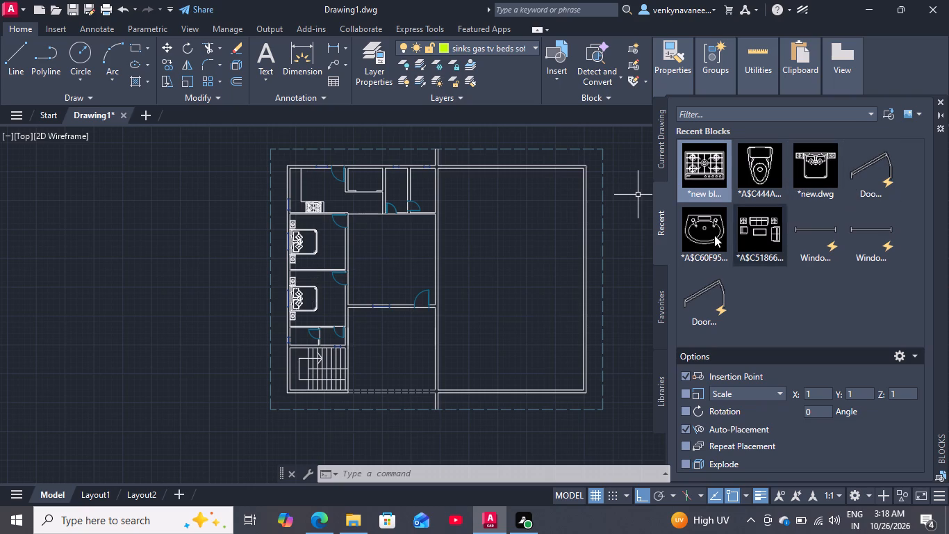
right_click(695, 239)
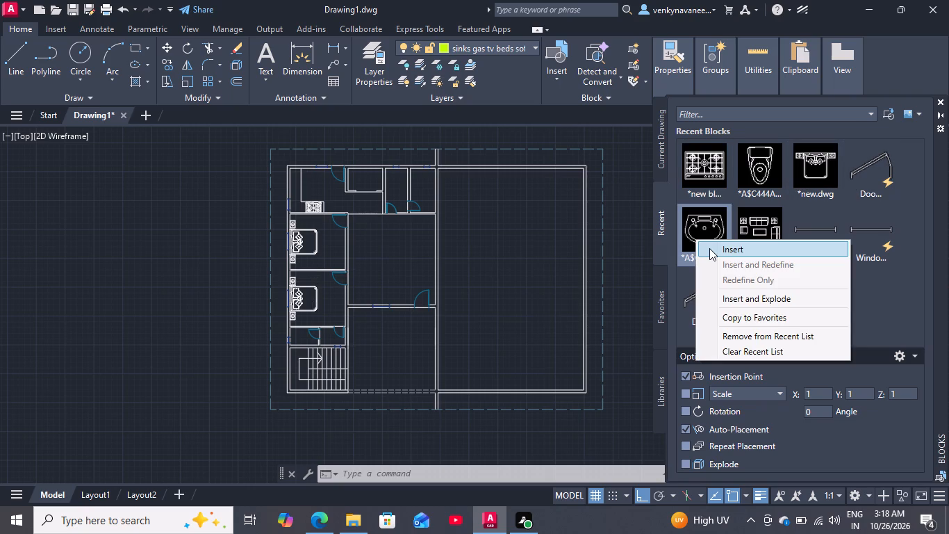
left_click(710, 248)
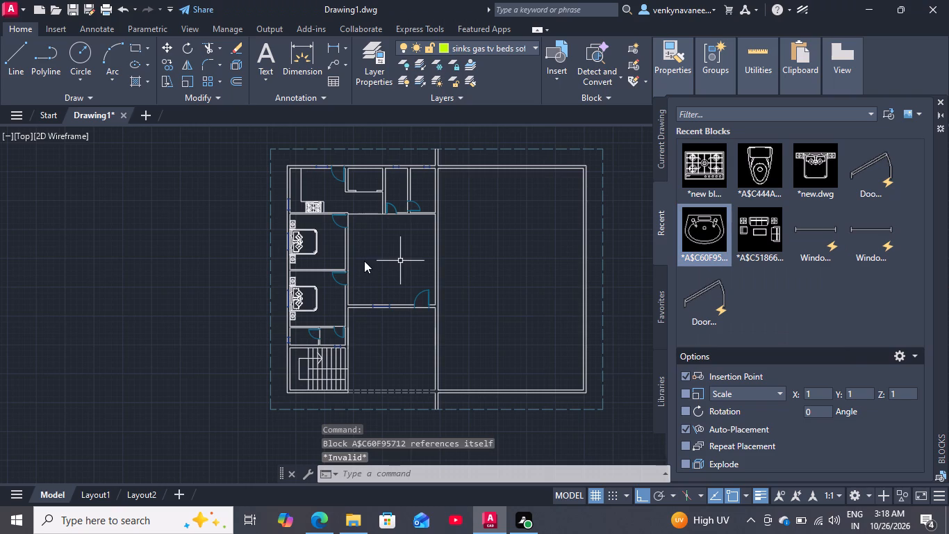
Check the favorite, library and current-drawing blocks for usable fixtures, and close the block palette.
left_click(666, 313)
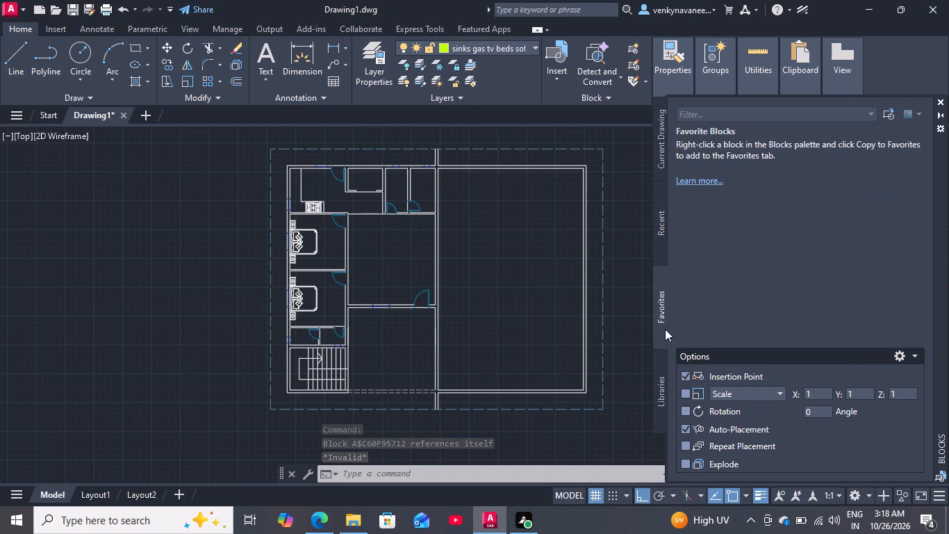
left_click(660, 380)
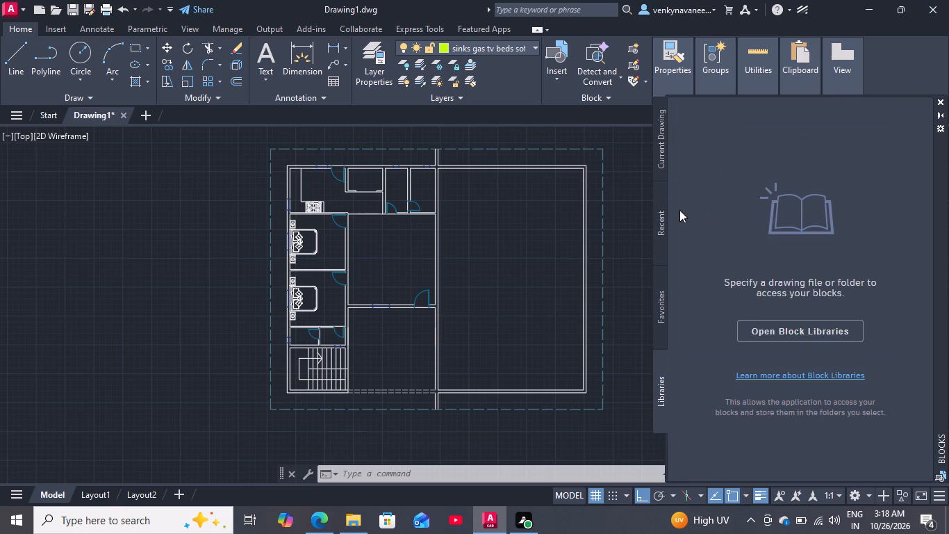
left_click(666, 158)
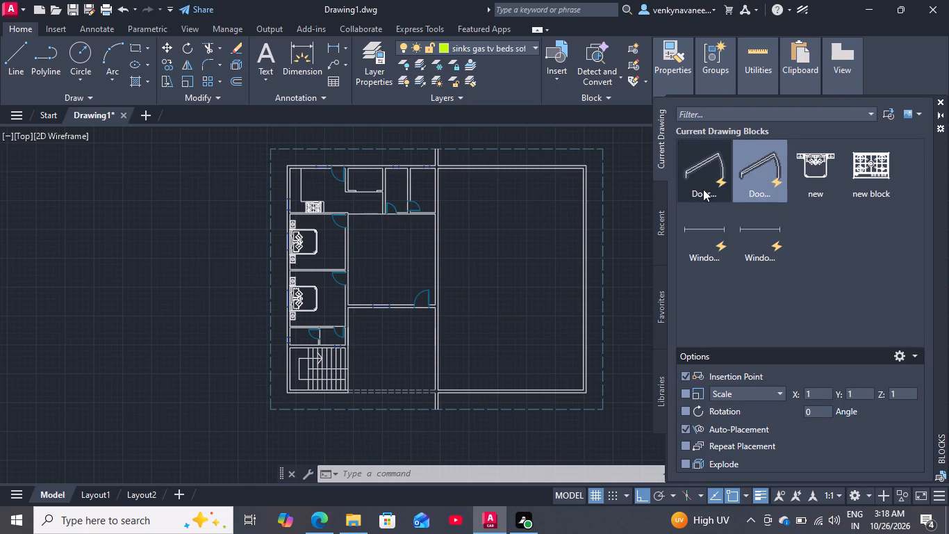
left_click(663, 241)
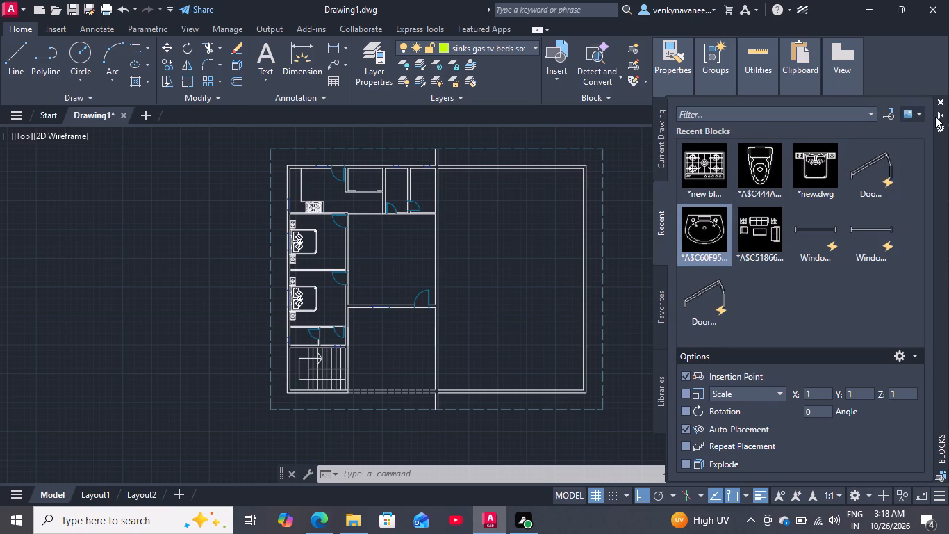
left_click(943, 99)
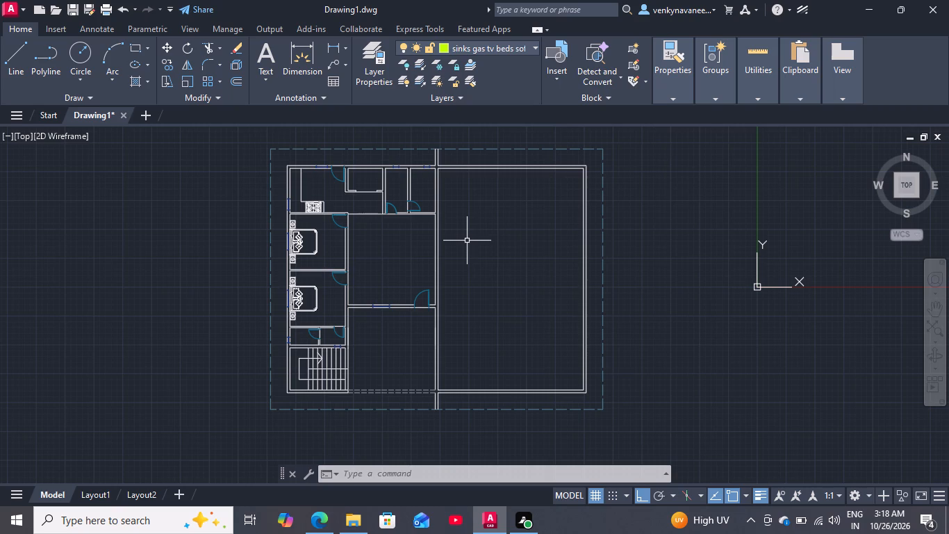
Place a Fluorescent (Recessed) - Imperial sample from the architectural tool palette in the middle of the large east area.
key("ctrl+3")
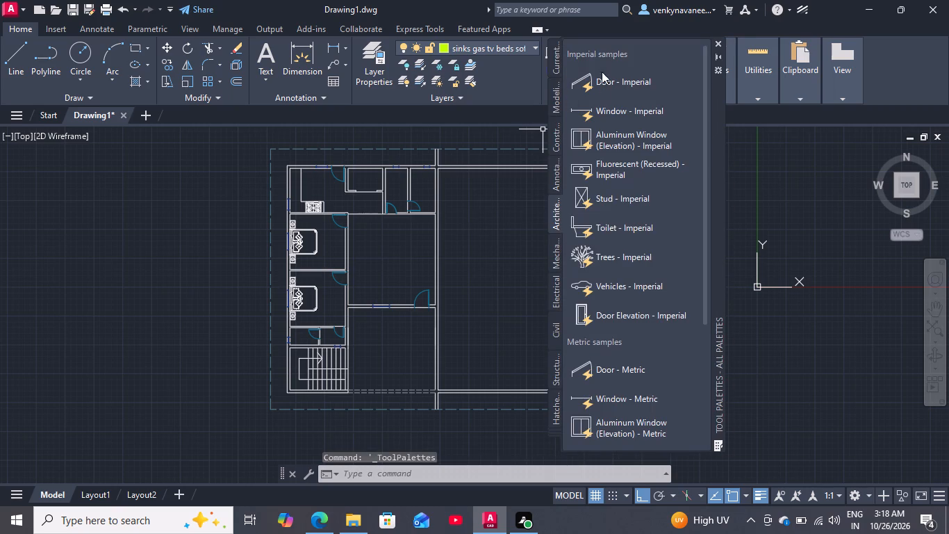
scroll(630, 153, "down", 7)
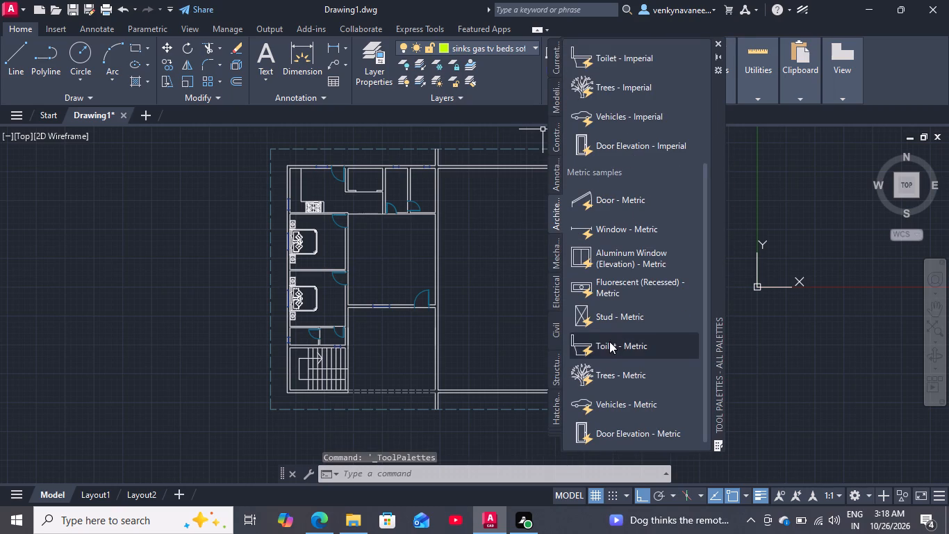
scroll(609, 342, "up", 4)
scroll(611, 339, "down", 4)
scroll(611, 339, "up", 3)
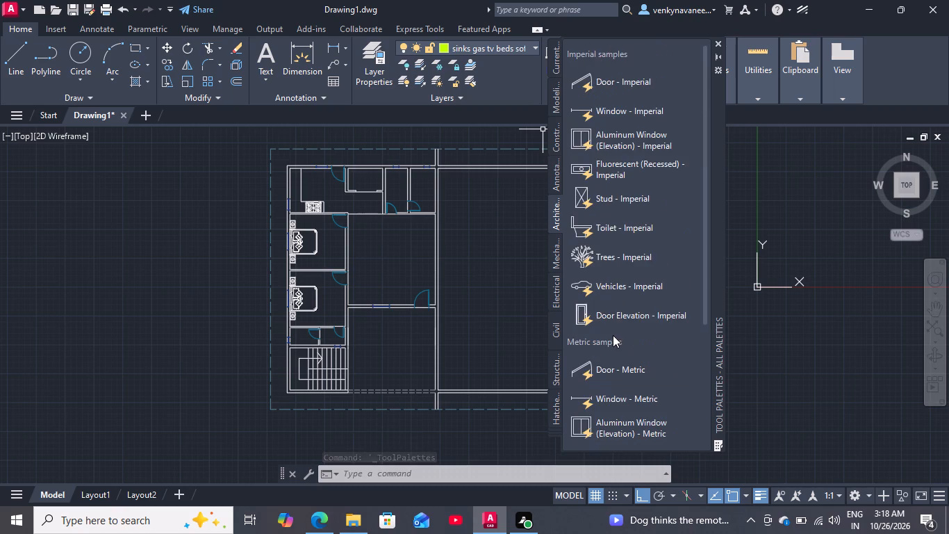
scroll(613, 335, "up", 1)
scroll(613, 335, "down", 4)
scroll(614, 332, "up", 5)
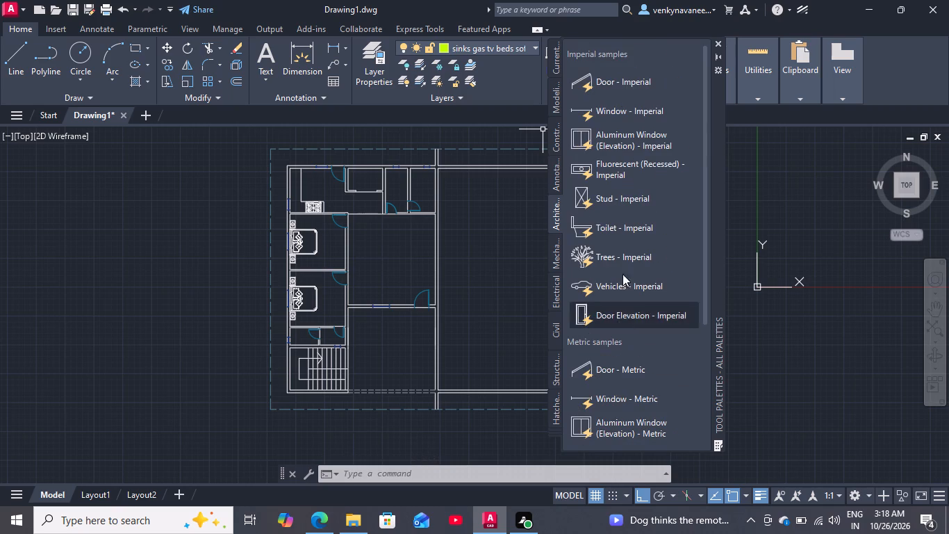
left_click_drag(618, 168, 488, 264)
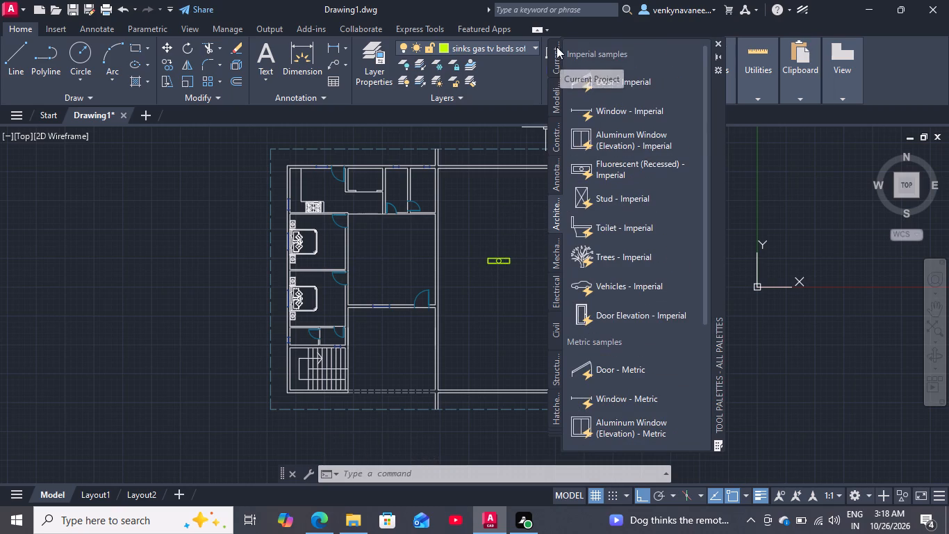
left_click(718, 41)
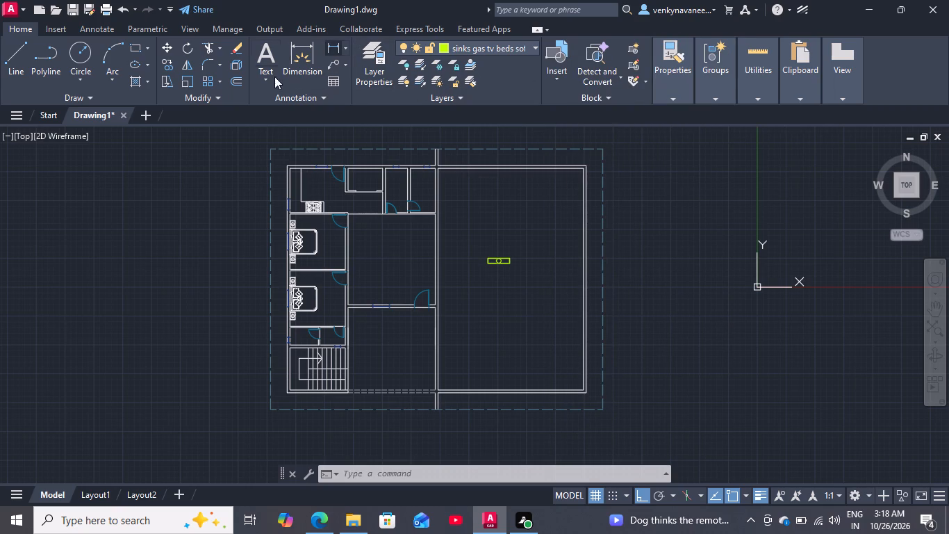
Match the fluorescent light fixture's properties onto the two bed blocks in the west bedrooms.
key("m")
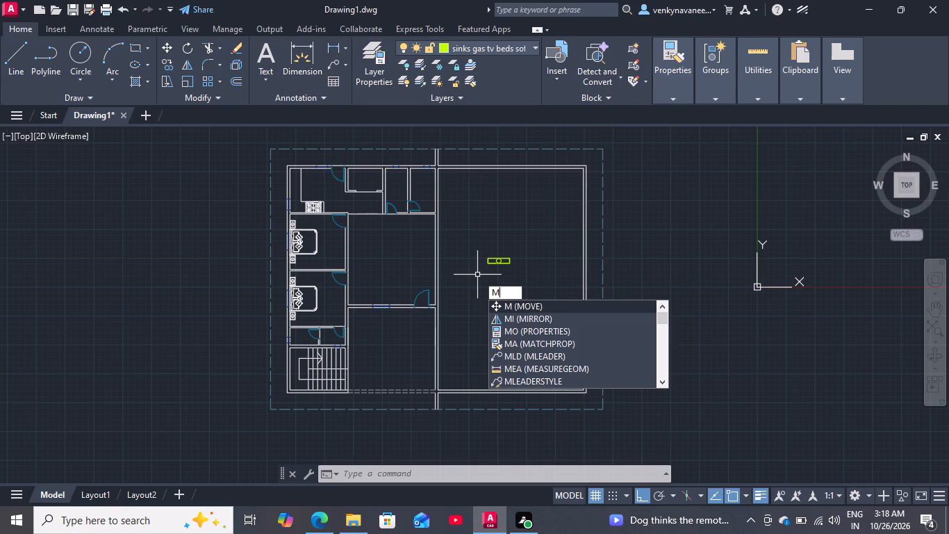
key("a")
key("Return")
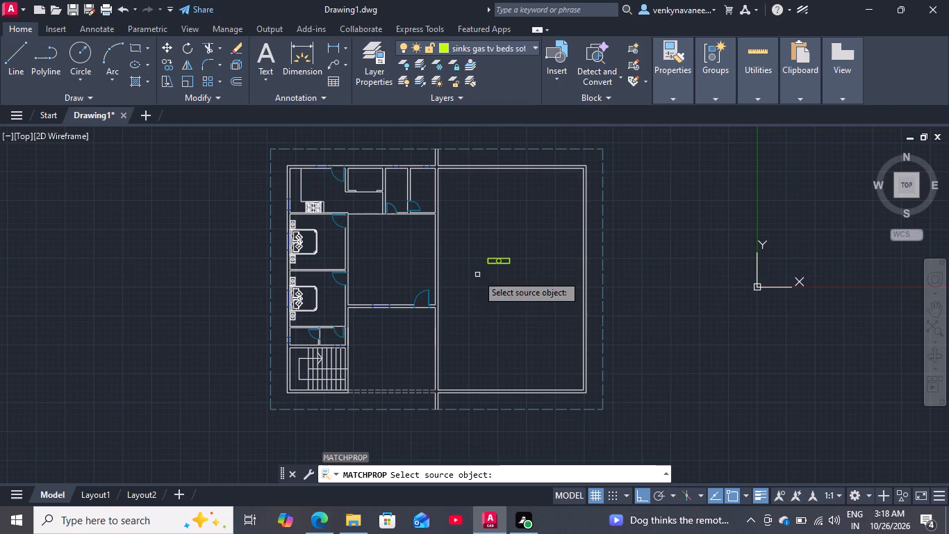
left_click(508, 264)
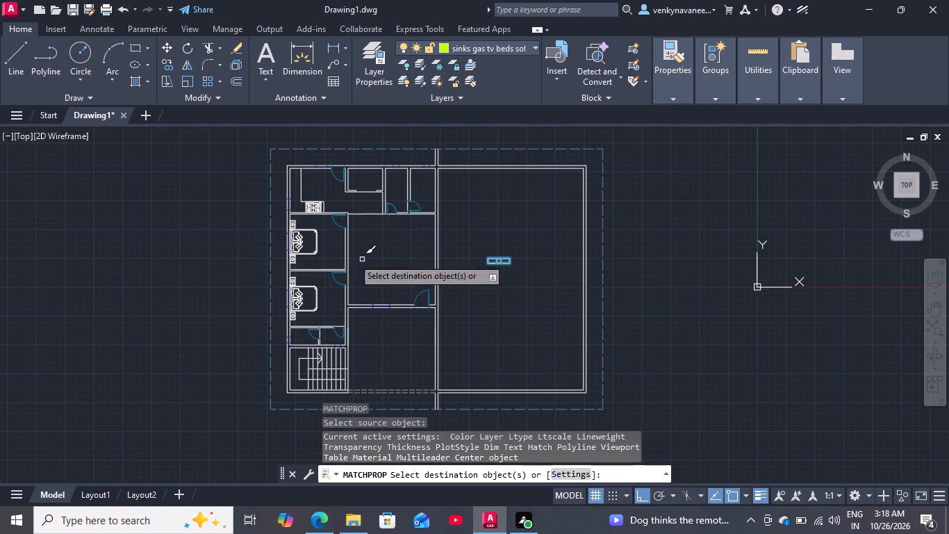
scroll(302, 252, "up", 2)
left_click(306, 256)
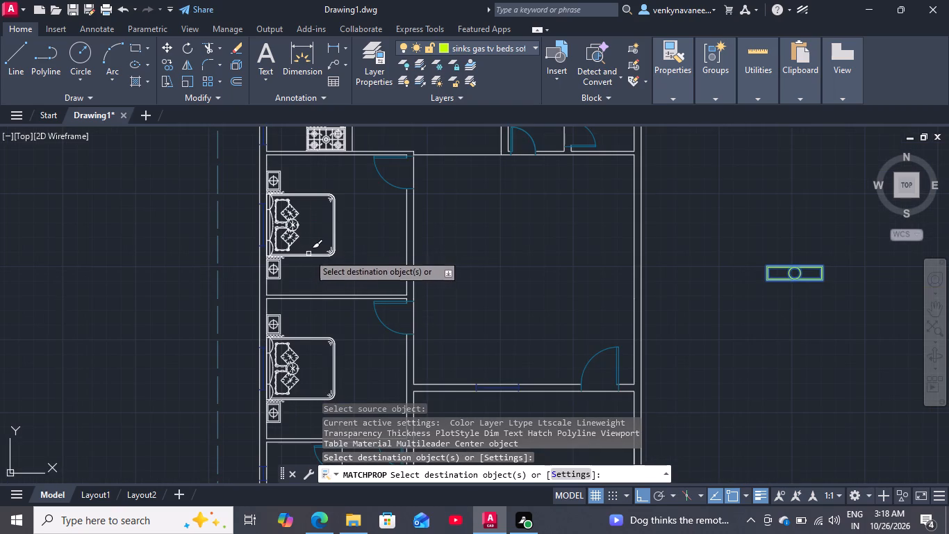
double_click(333, 242)
double_click(302, 339)
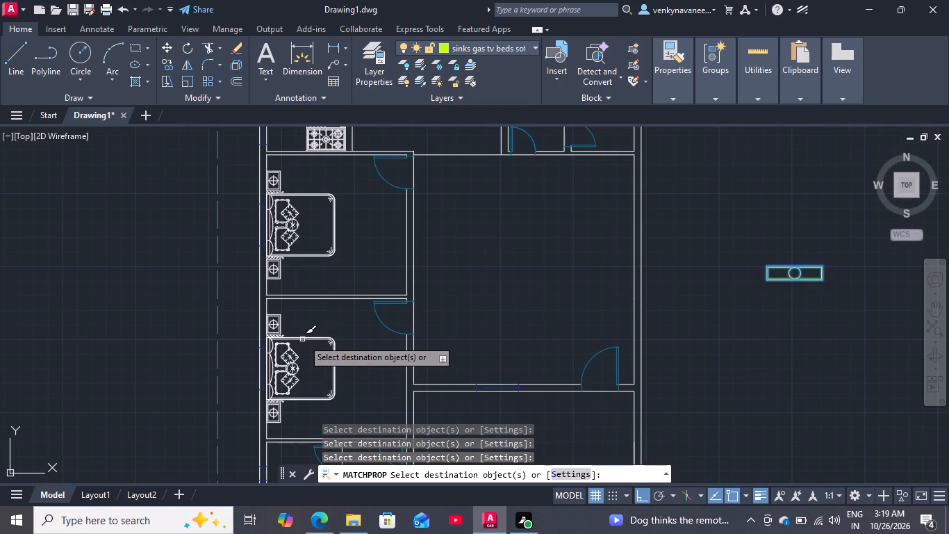
Match the fluorescent light fixture's properties onto the gas stove on the kitchen counter and finish matching.
scroll(341, 204, "down", 1)
scroll(341, 163, "up", 4)
left_click(336, 175)
scroll(322, 199, "down", 3)
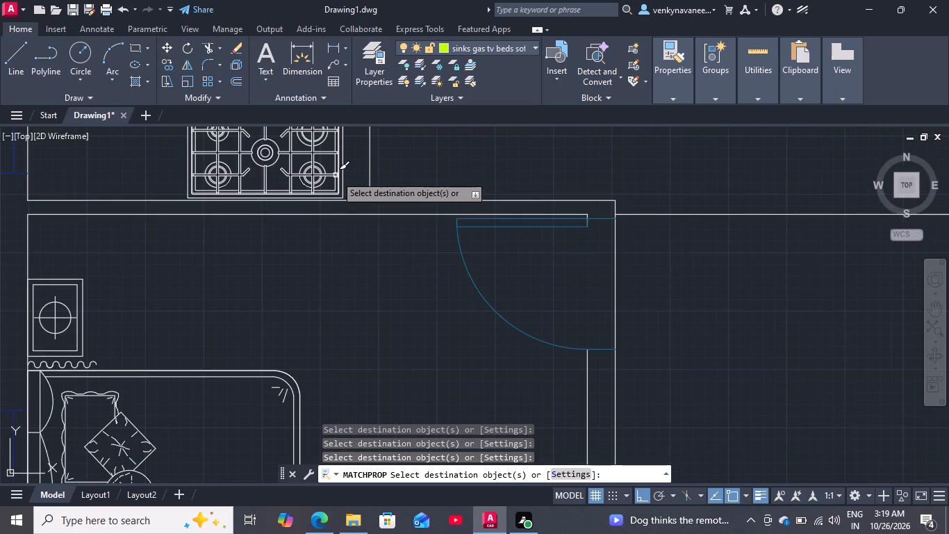
scroll(326, 215, "down", 2)
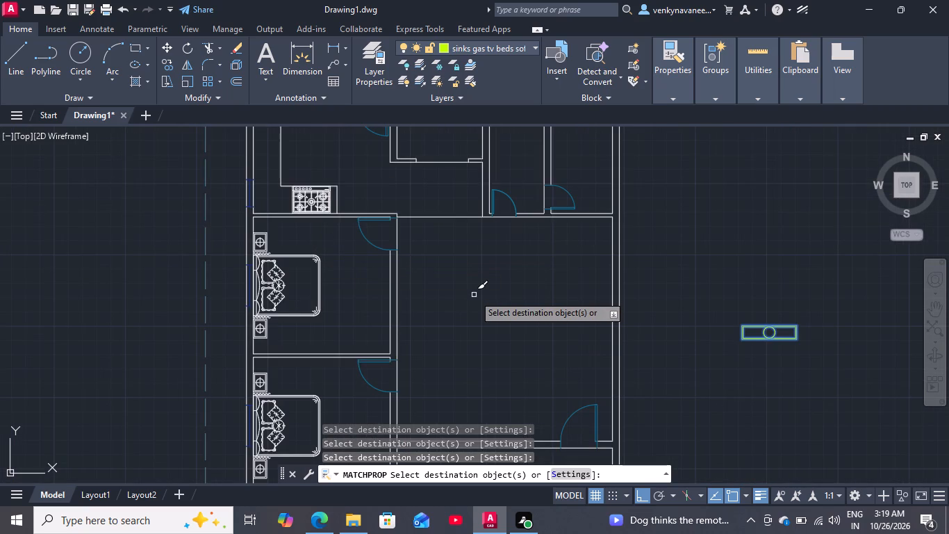
scroll(474, 296, "down", 1)
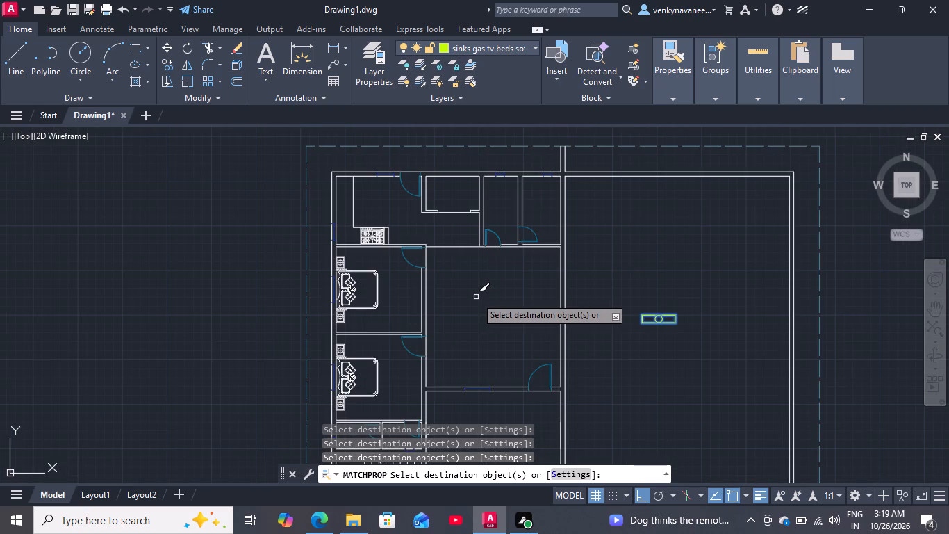
key("Escape")
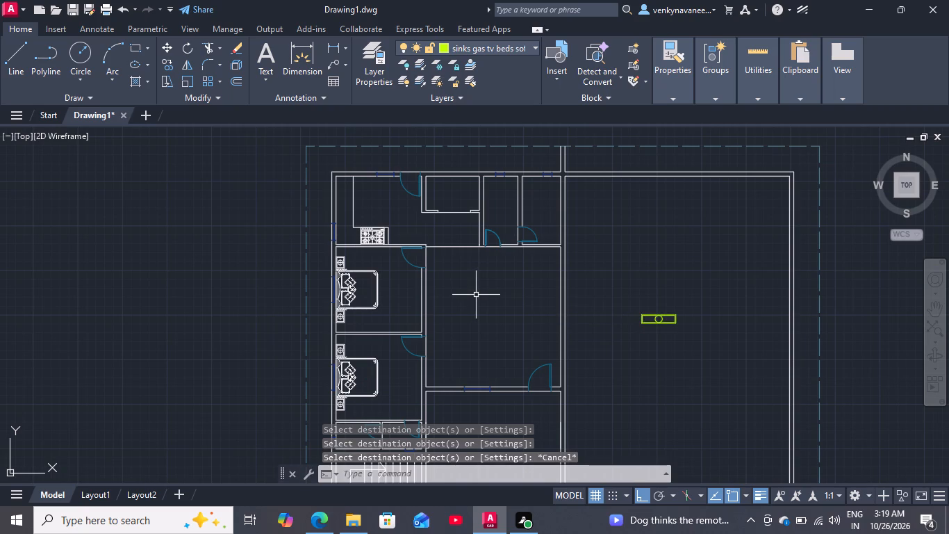
Override the gas stove's color in its properties, trying Red and switching to Yellow, and close the properties.
scroll(395, 235, "up", 3)
left_click(328, 248)
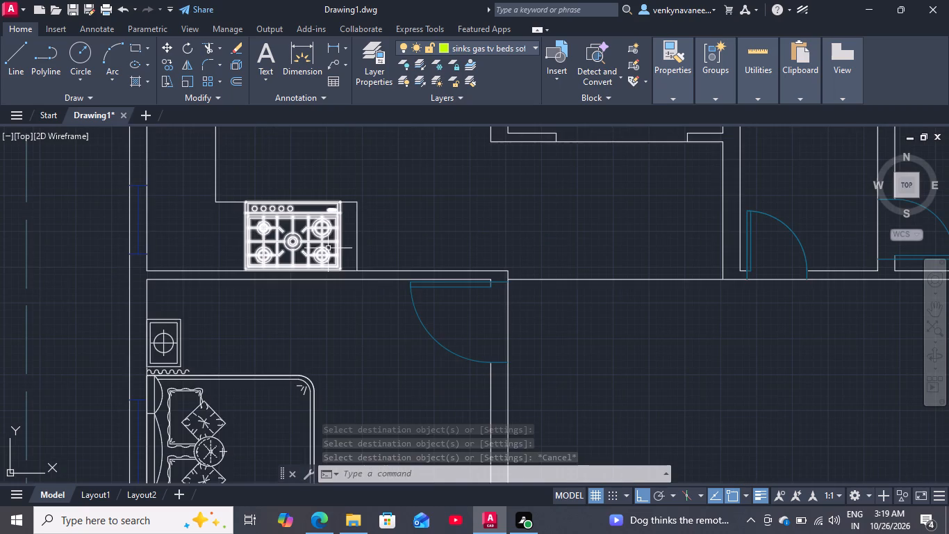
key("p")
key("r")
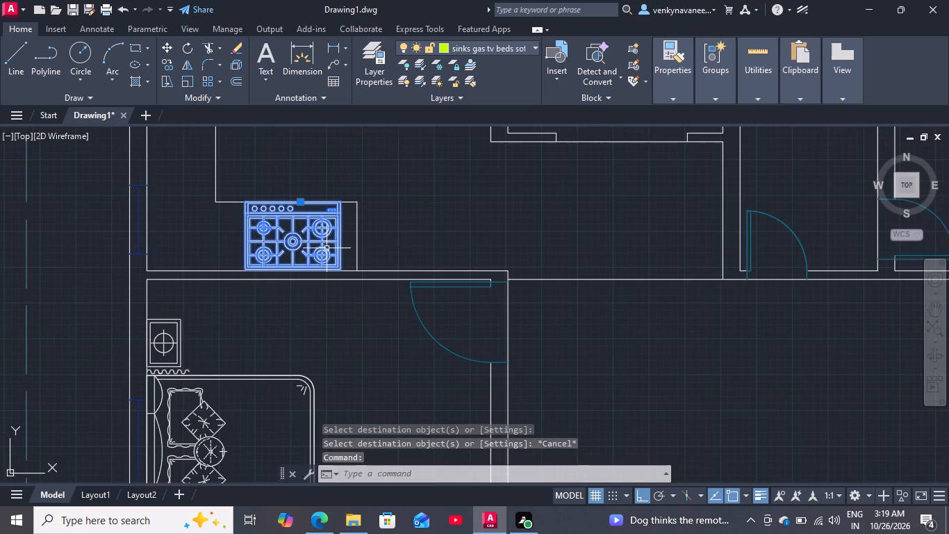
key("Return")
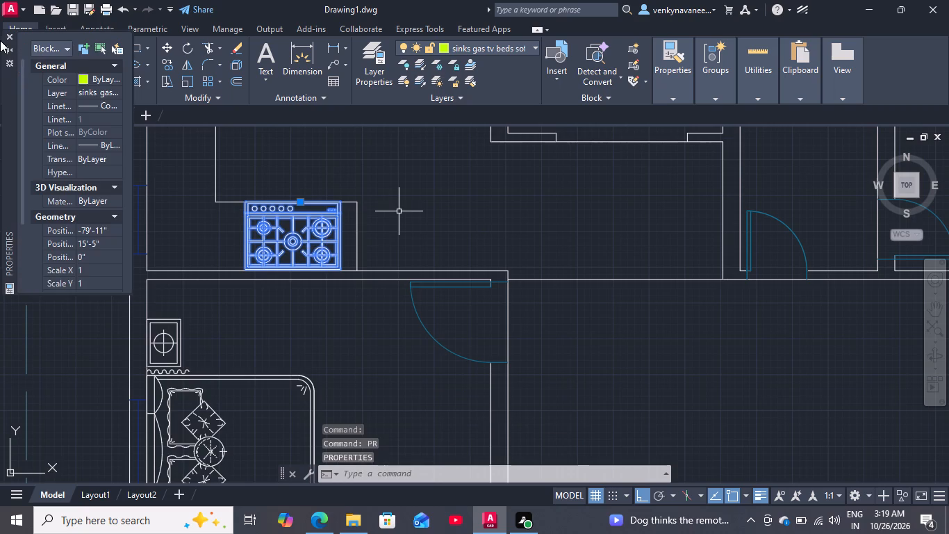
left_click(104, 96)
left_click(110, 79)
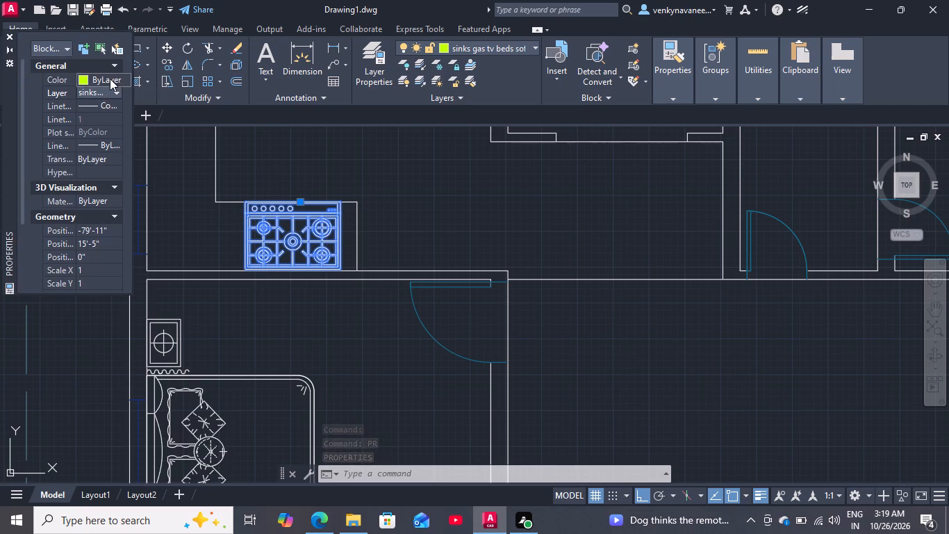
left_click(110, 79)
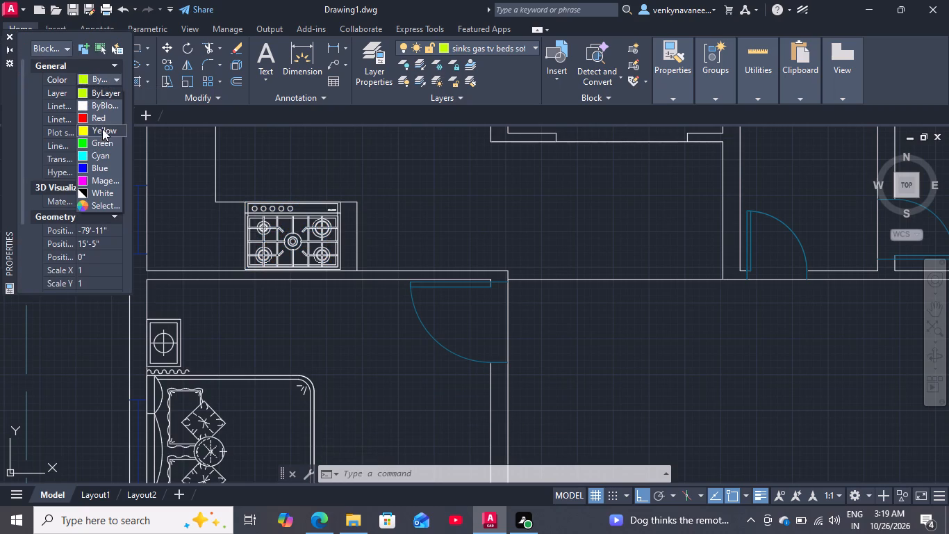
left_click(99, 118)
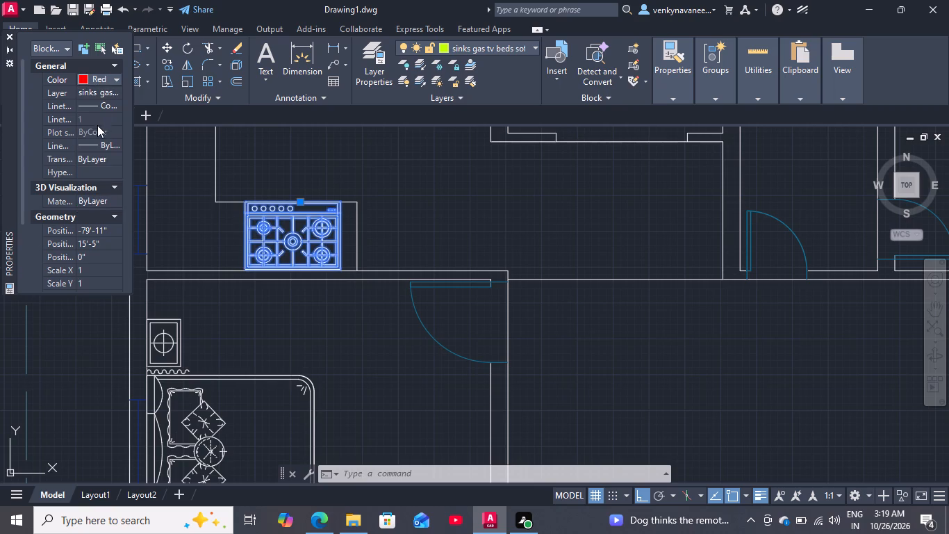
left_click(105, 82)
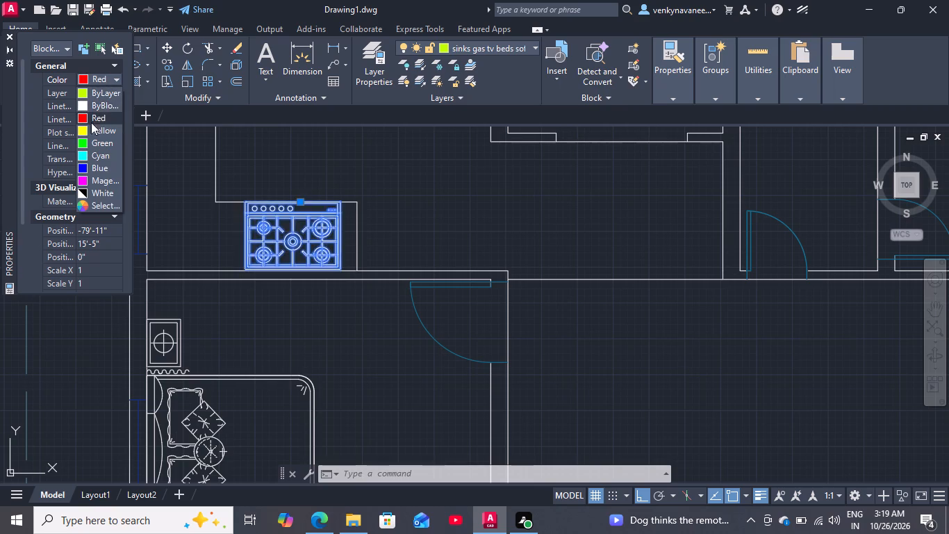
left_click(88, 134)
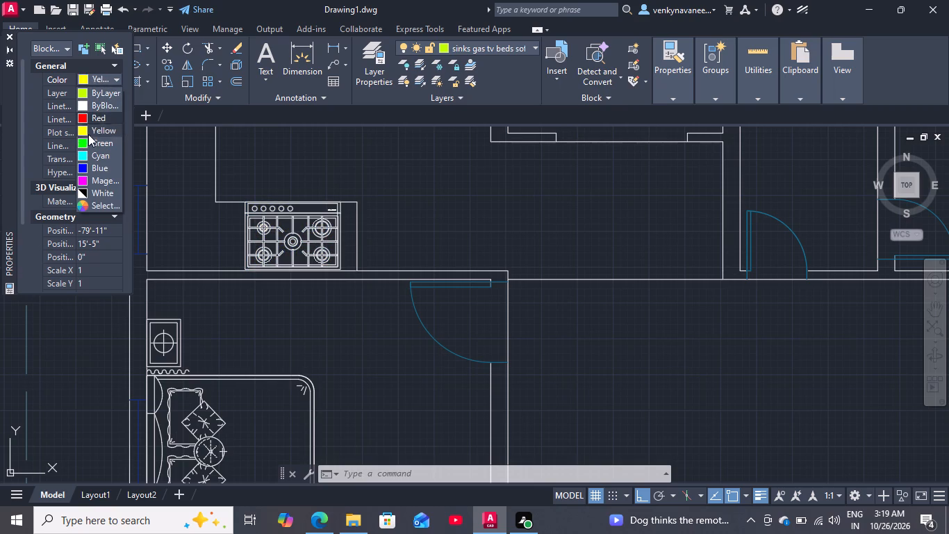
key("Escape")
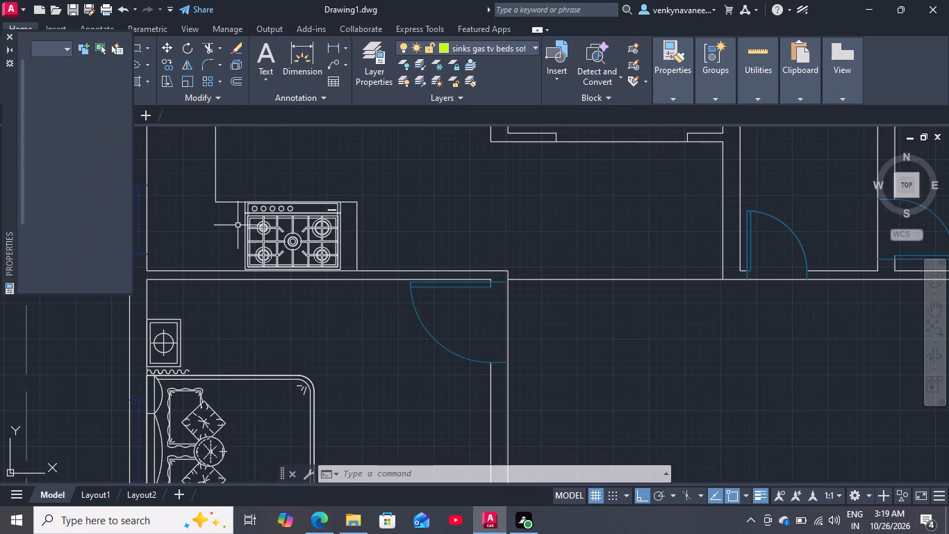
key("Escape")
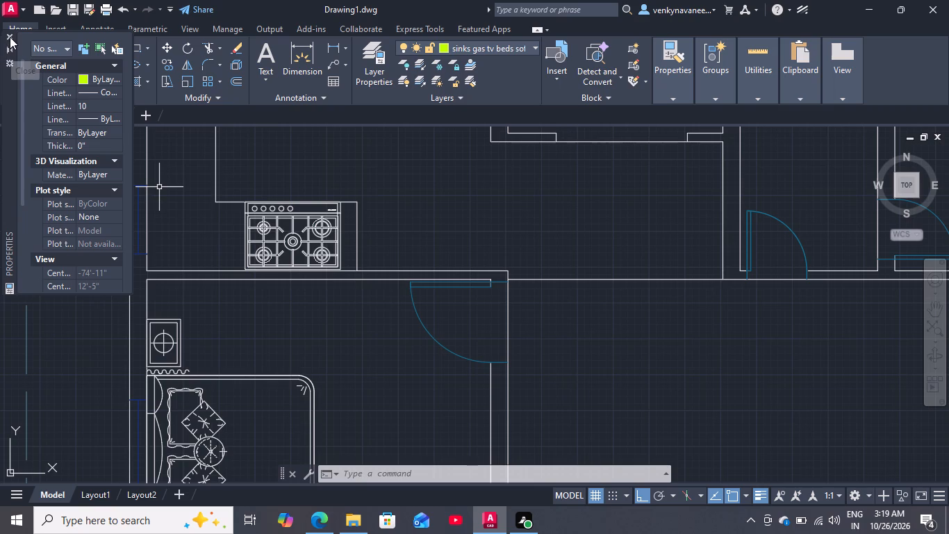
left_click(10, 35)
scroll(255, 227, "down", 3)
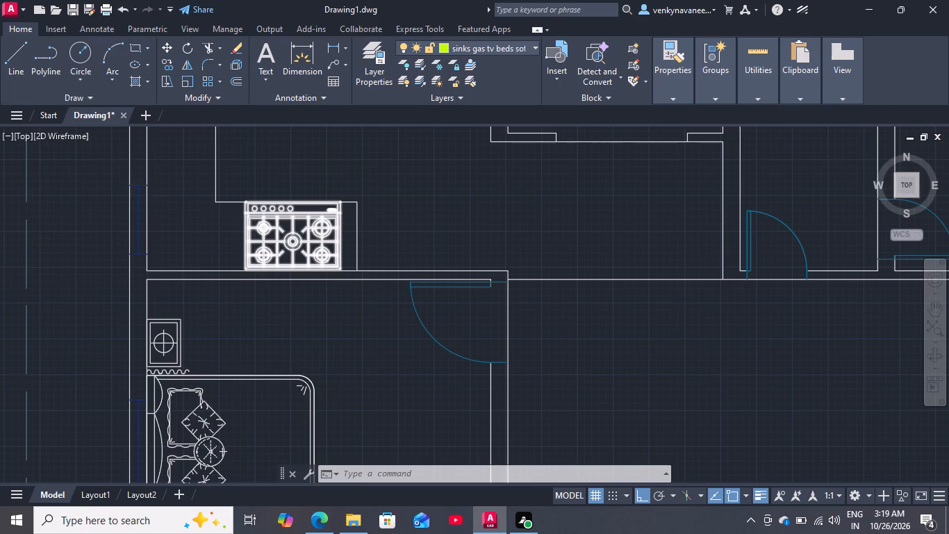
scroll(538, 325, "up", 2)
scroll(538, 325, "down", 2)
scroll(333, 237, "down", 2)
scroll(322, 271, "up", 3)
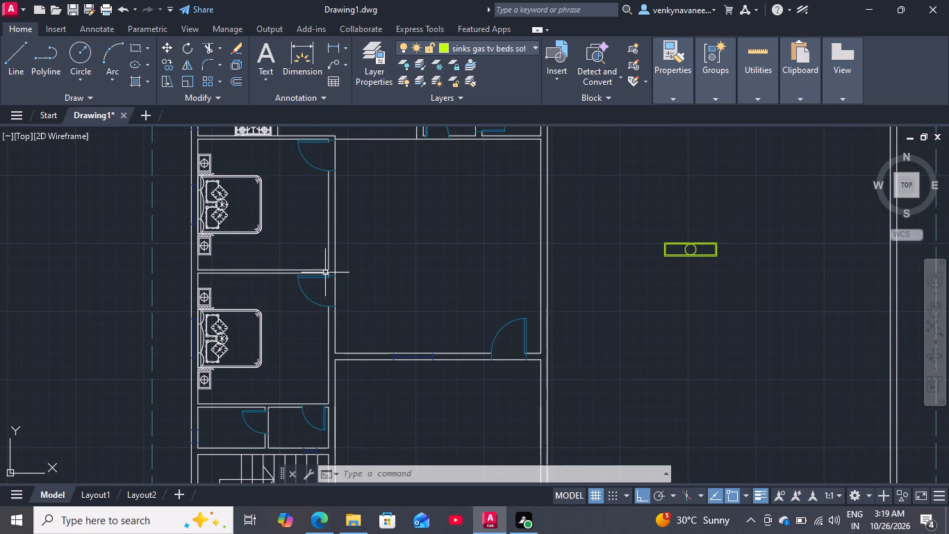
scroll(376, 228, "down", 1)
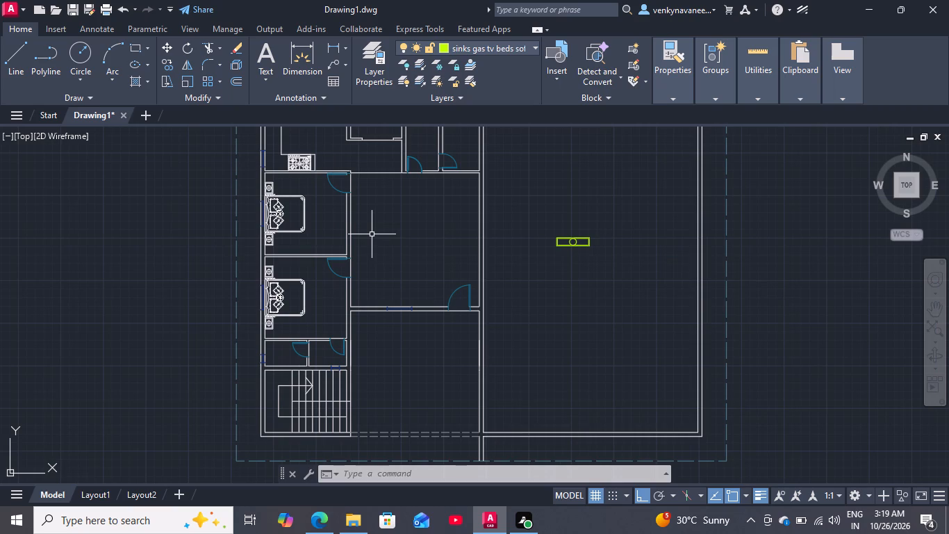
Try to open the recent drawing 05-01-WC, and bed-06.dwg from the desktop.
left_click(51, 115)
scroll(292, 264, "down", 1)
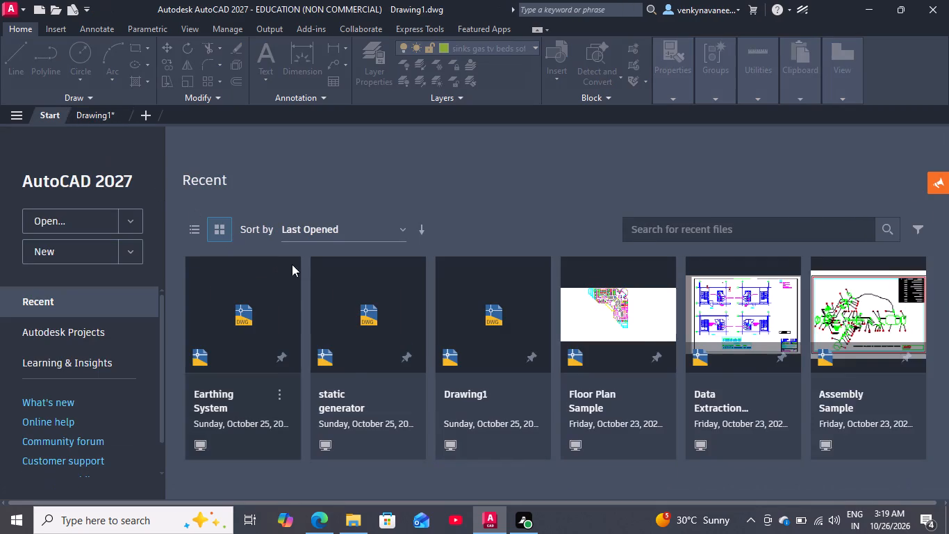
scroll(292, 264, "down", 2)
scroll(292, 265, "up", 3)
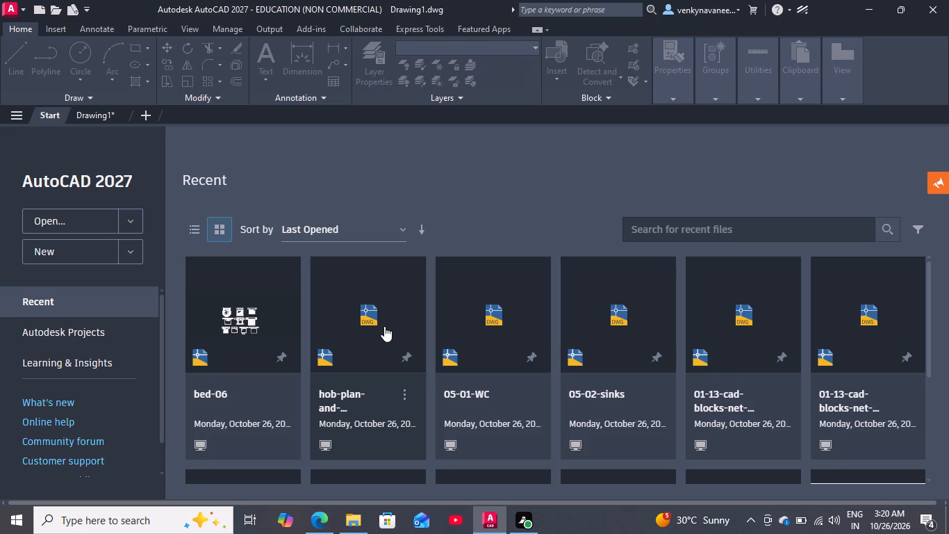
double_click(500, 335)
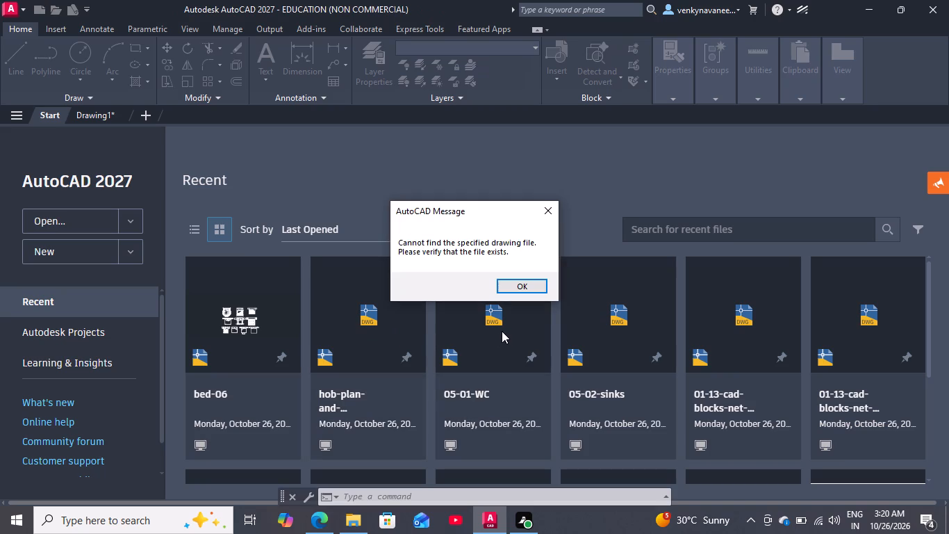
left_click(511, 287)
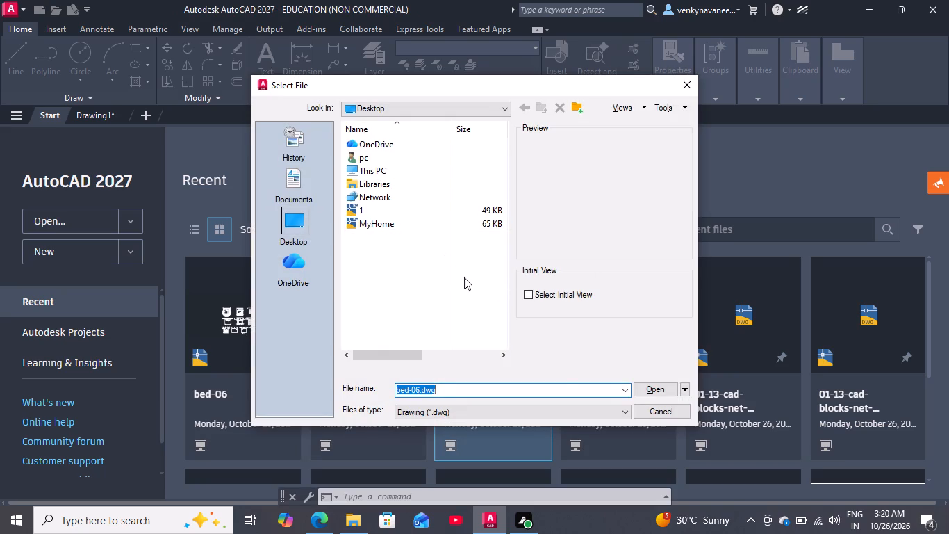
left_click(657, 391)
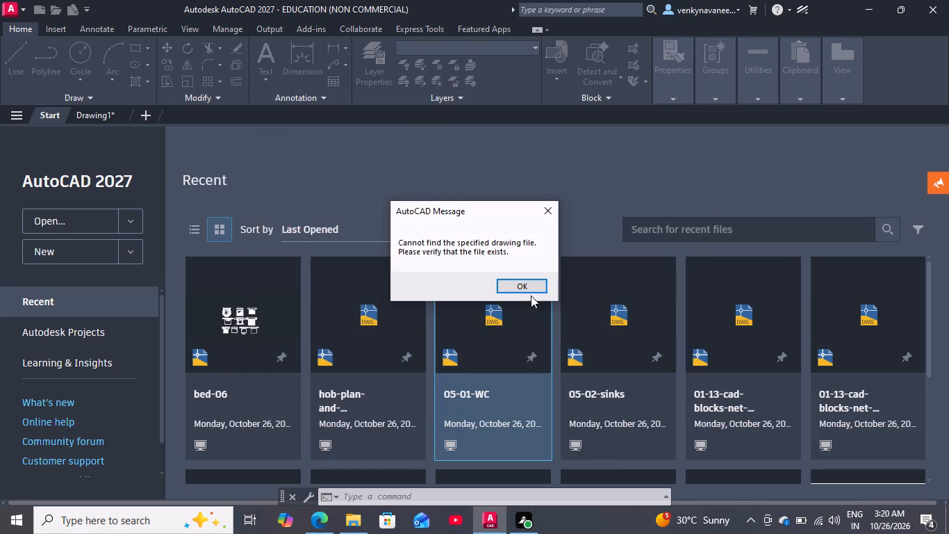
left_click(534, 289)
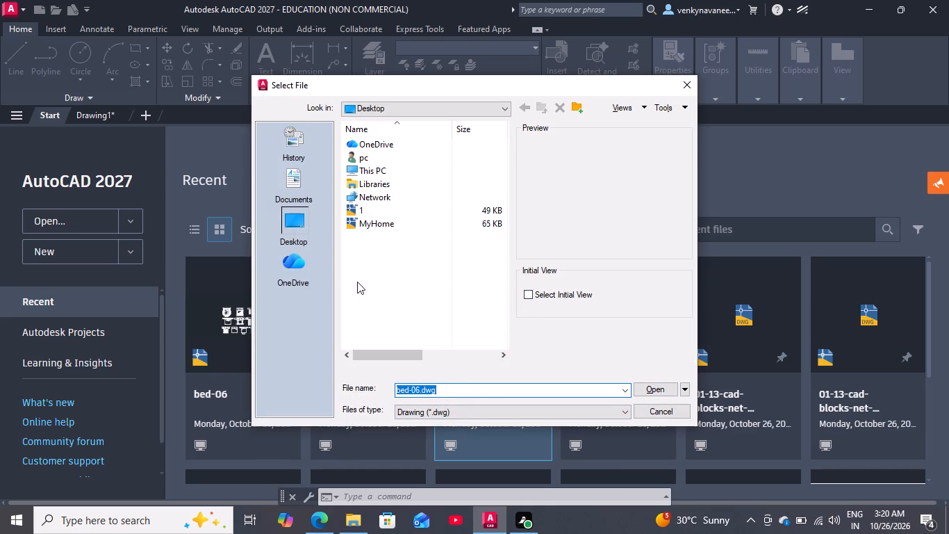
Open the drawing A$C518662A7 from the Documents folder.
left_click(303, 183)
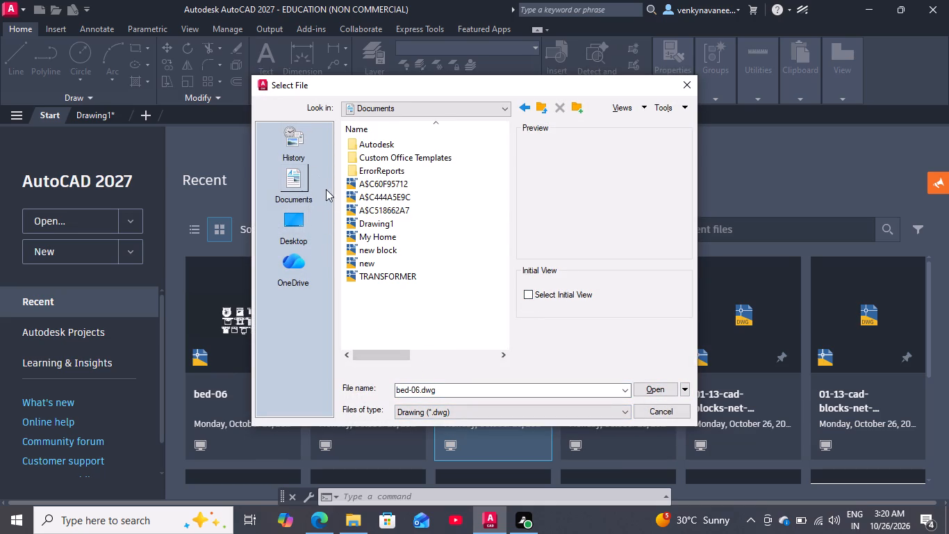
left_click(414, 210)
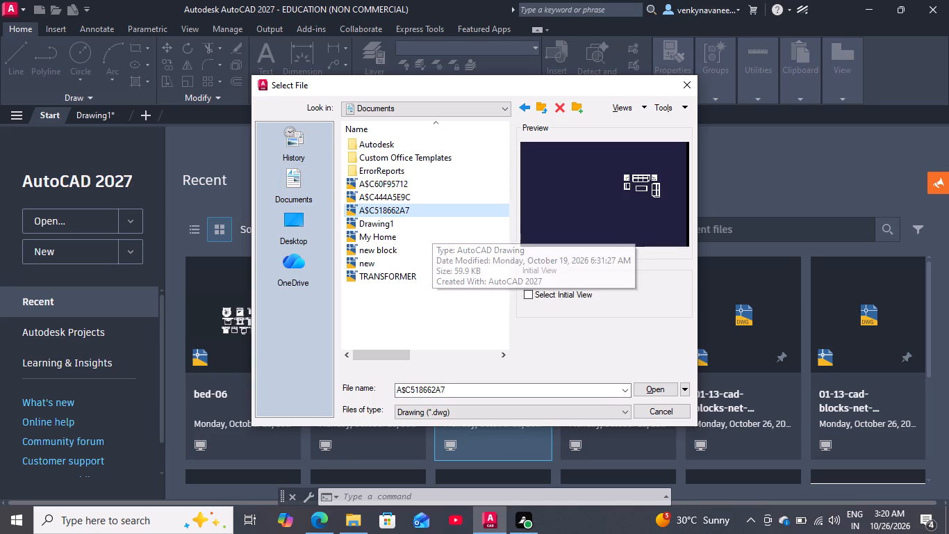
left_click(654, 390)
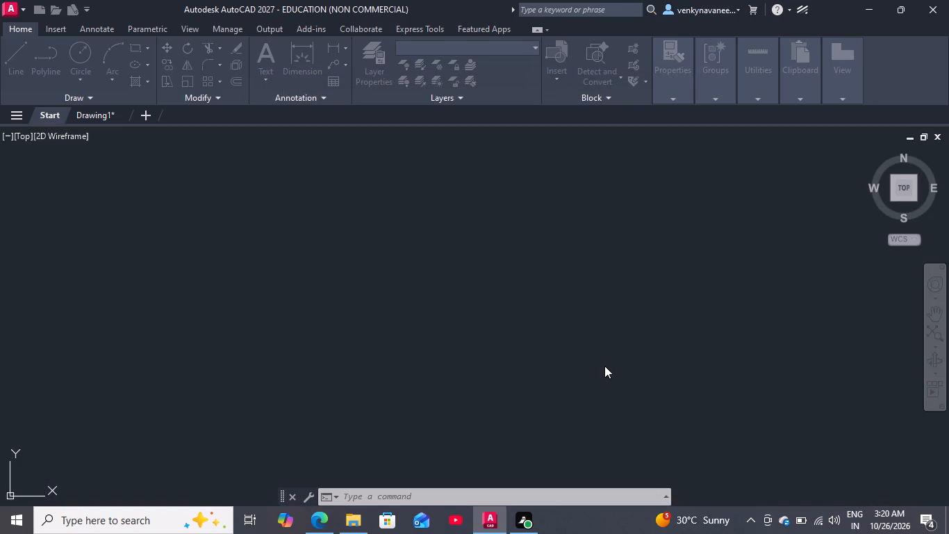
Select the sofa set and start writing it as a block file, shortening its file name to A$C51866 in Documents.
scroll(455, 297, "down", 2)
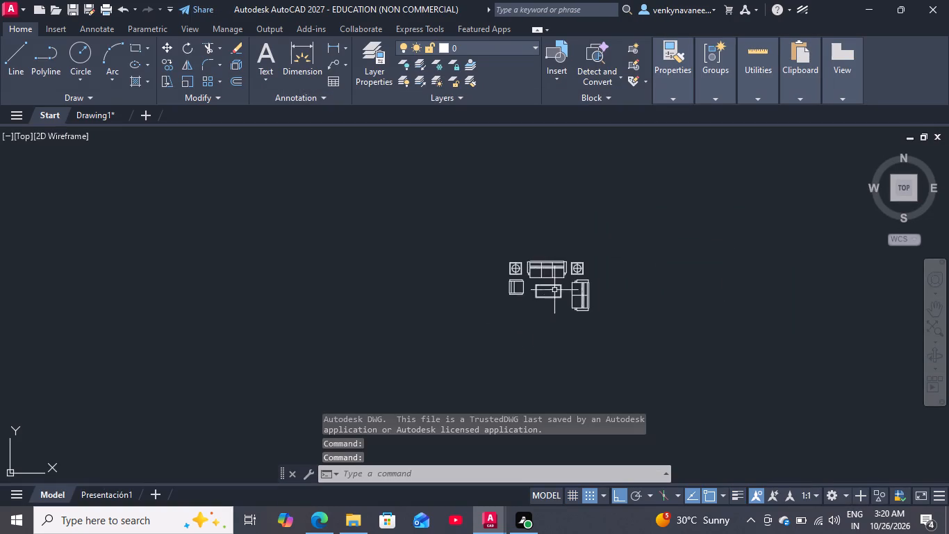
scroll(590, 280, "up", 2)
left_click_drag(613, 201, 600, 213)
left_click(345, 369)
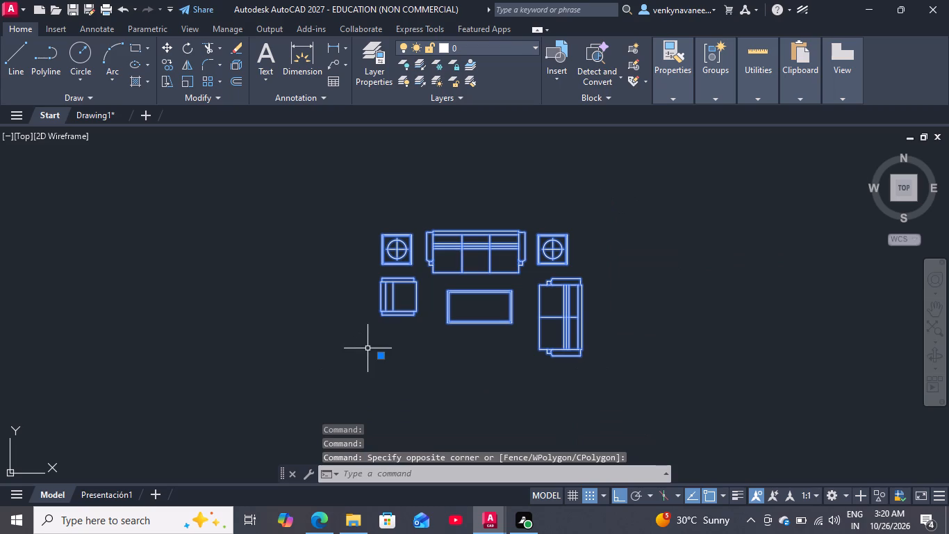
key("w")
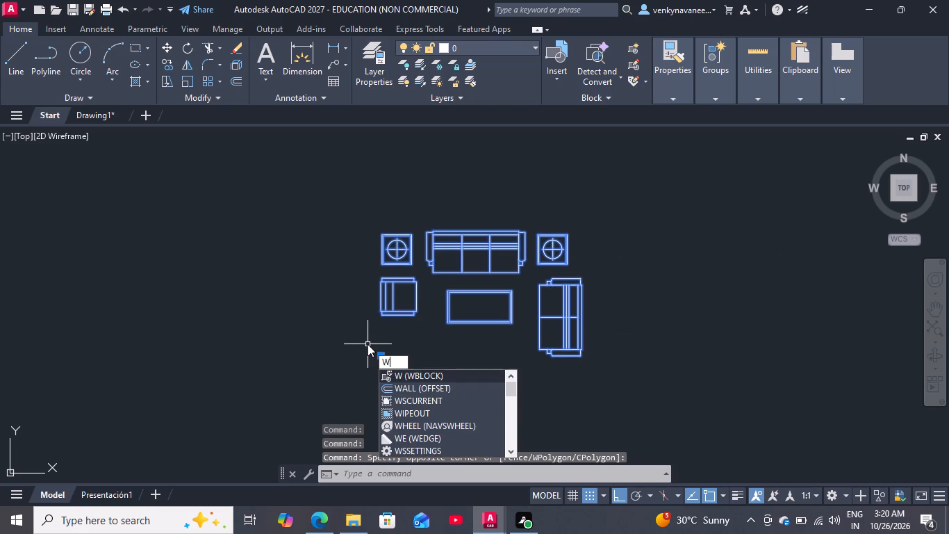
key("Return")
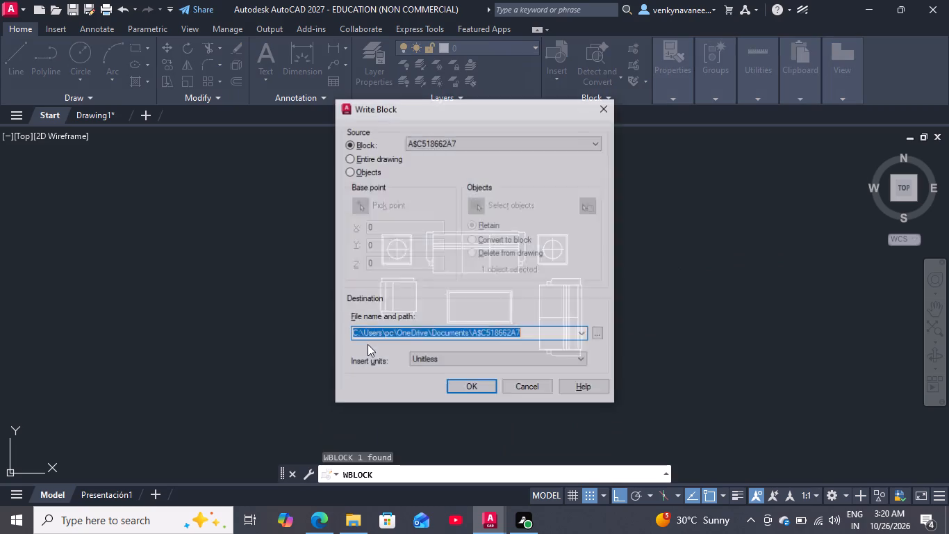
left_click(531, 332)
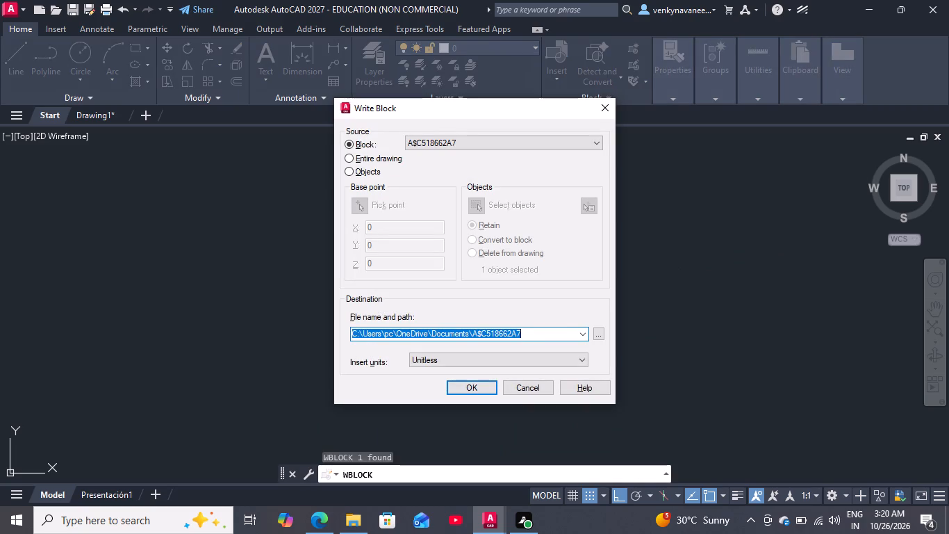
key("BackSpace")
key("BackSpace")
key("BackSpace")
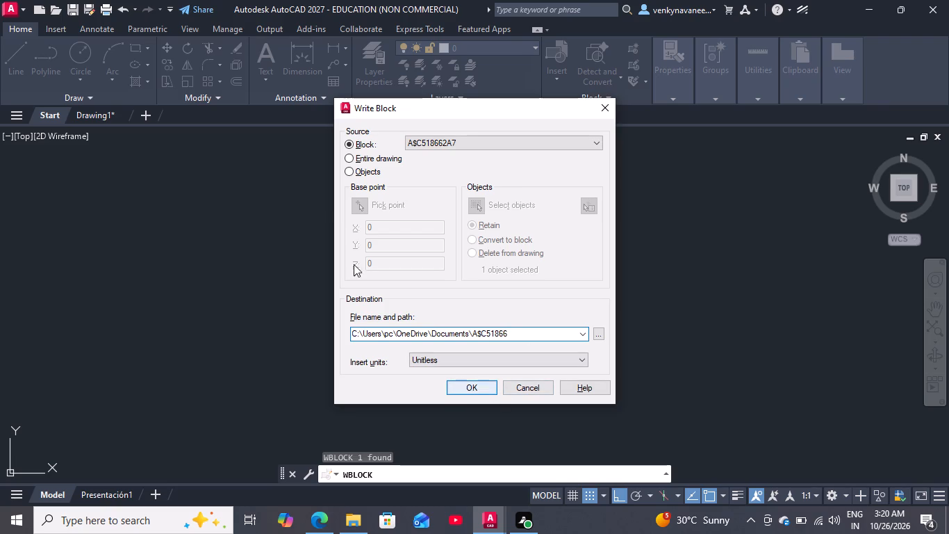
Write the block from objects, with the base point on the coffee table's lower edge and the whole sofa set selected.
left_click(347, 174)
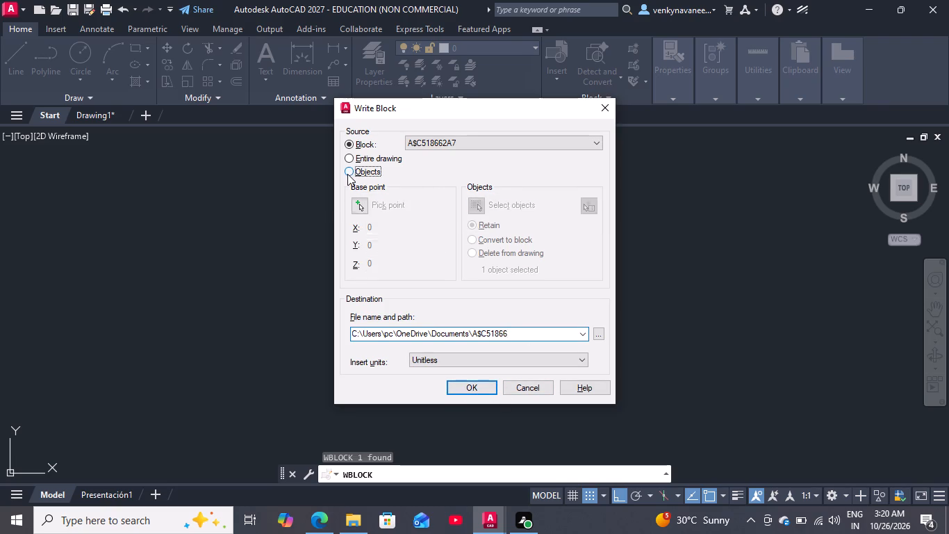
left_click(361, 204)
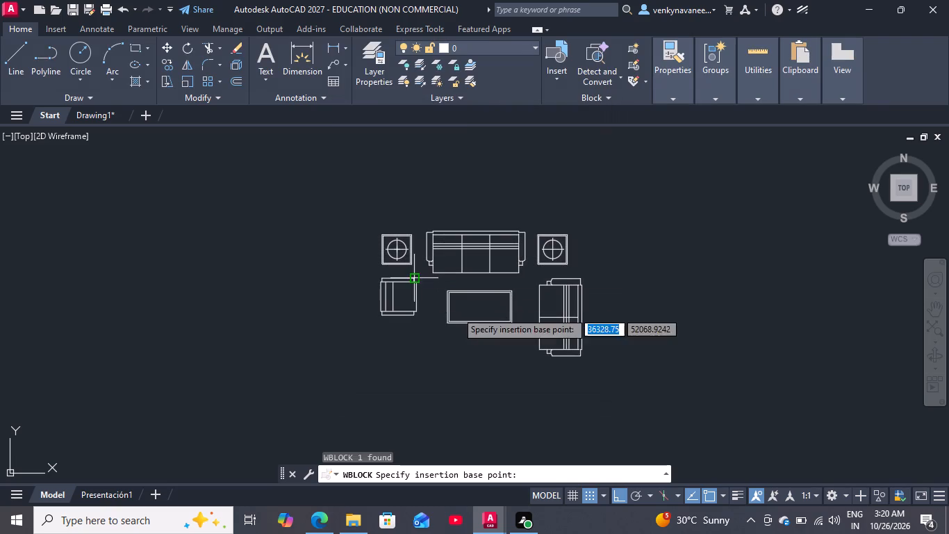
left_click(482, 325)
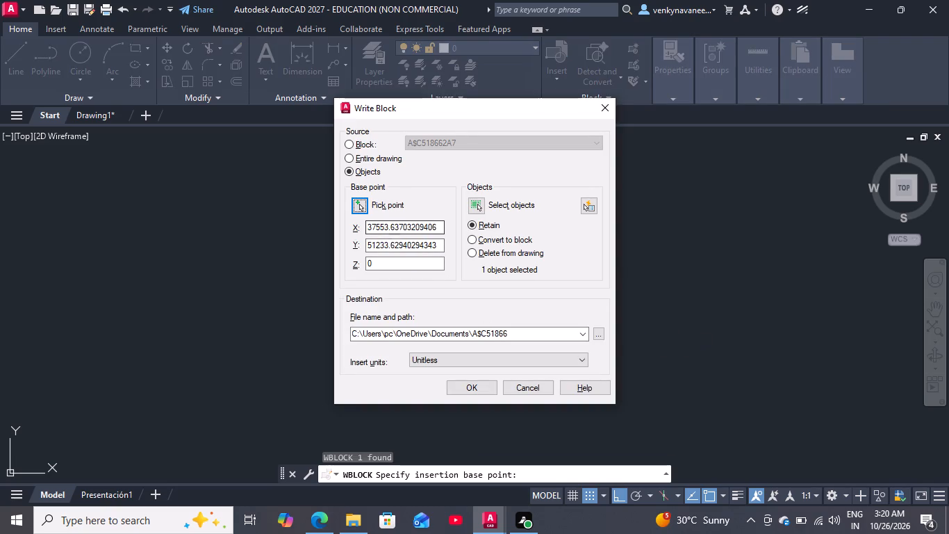
left_click(480, 208)
left_click(574, 205)
left_click(388, 387)
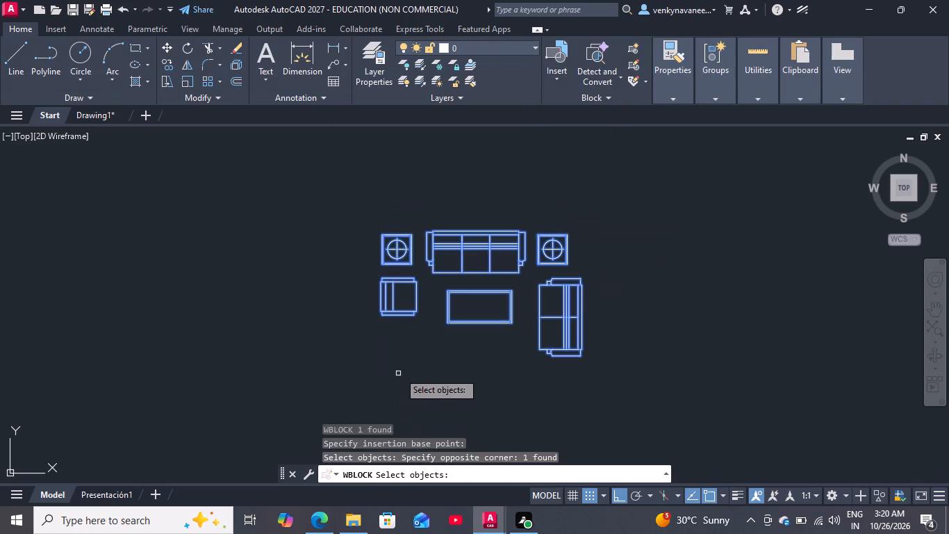
key("Return")
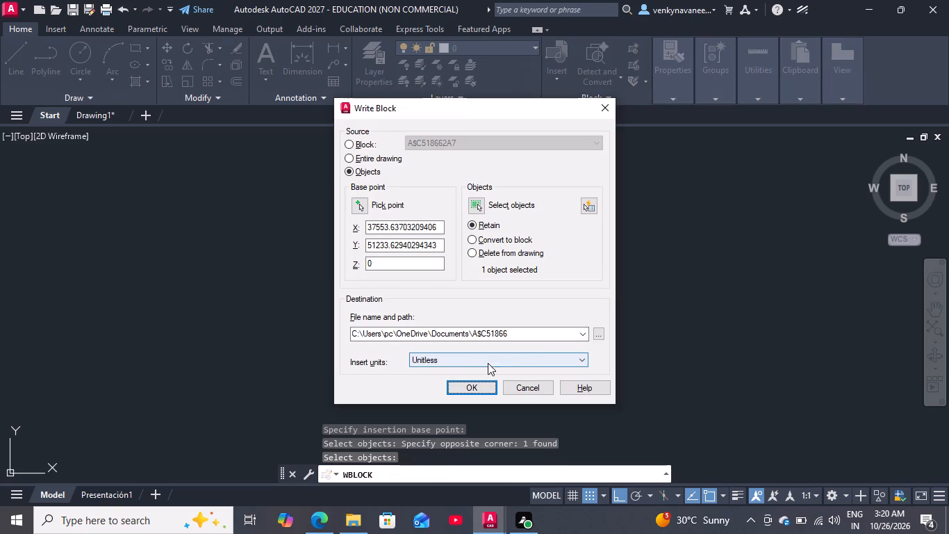
left_click(483, 384)
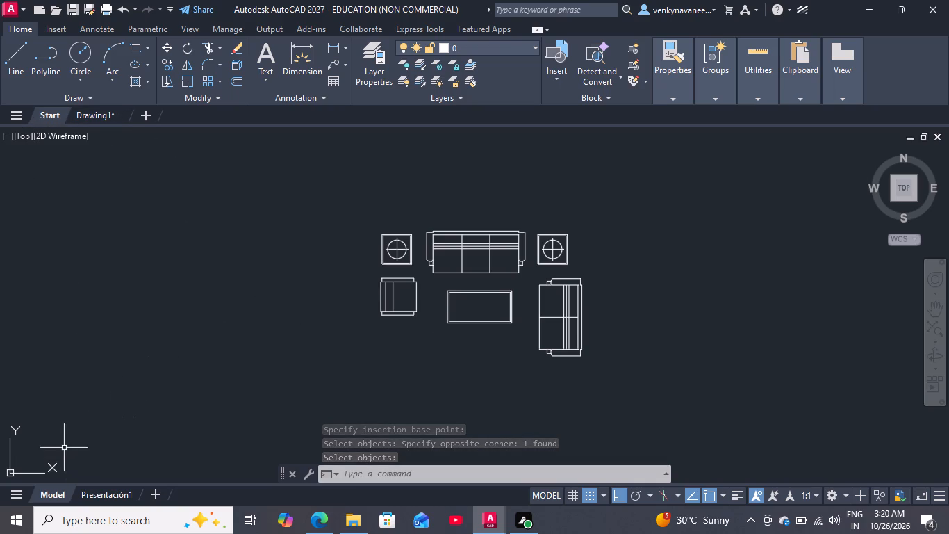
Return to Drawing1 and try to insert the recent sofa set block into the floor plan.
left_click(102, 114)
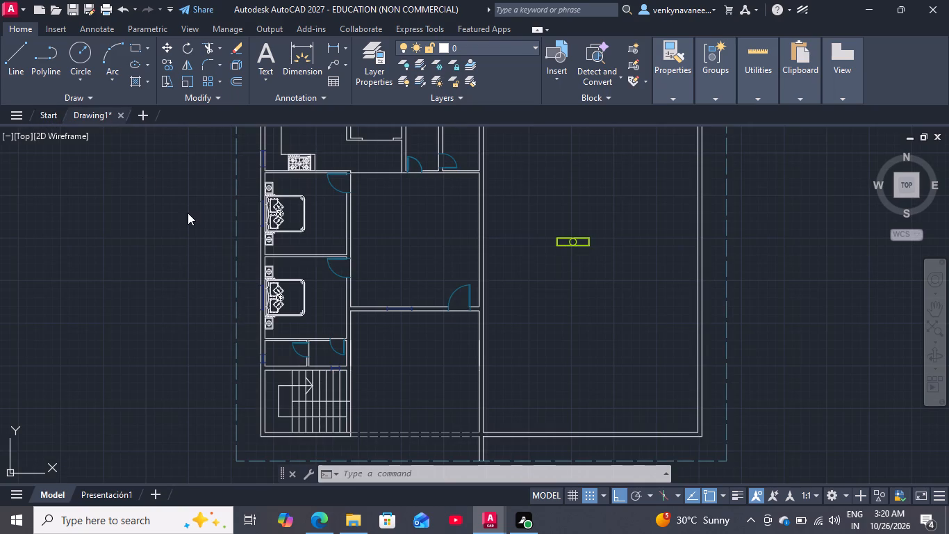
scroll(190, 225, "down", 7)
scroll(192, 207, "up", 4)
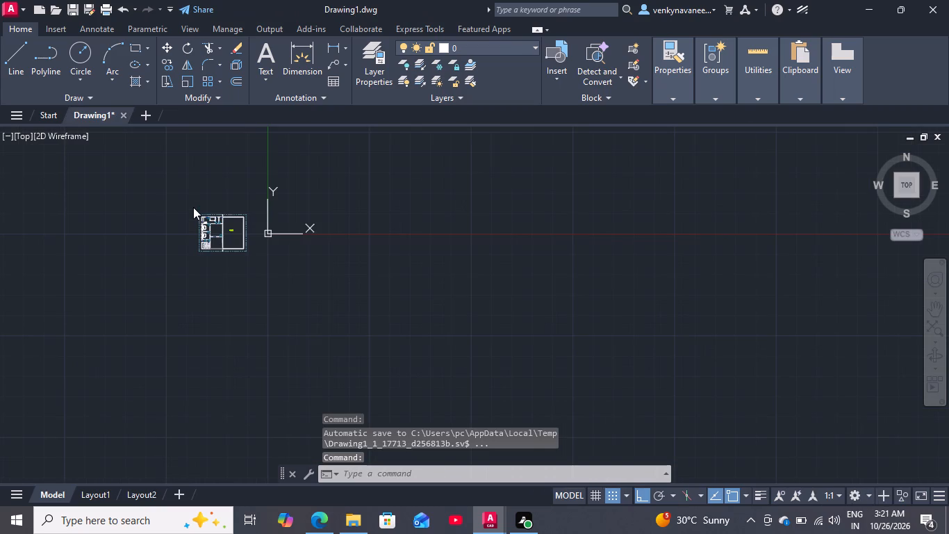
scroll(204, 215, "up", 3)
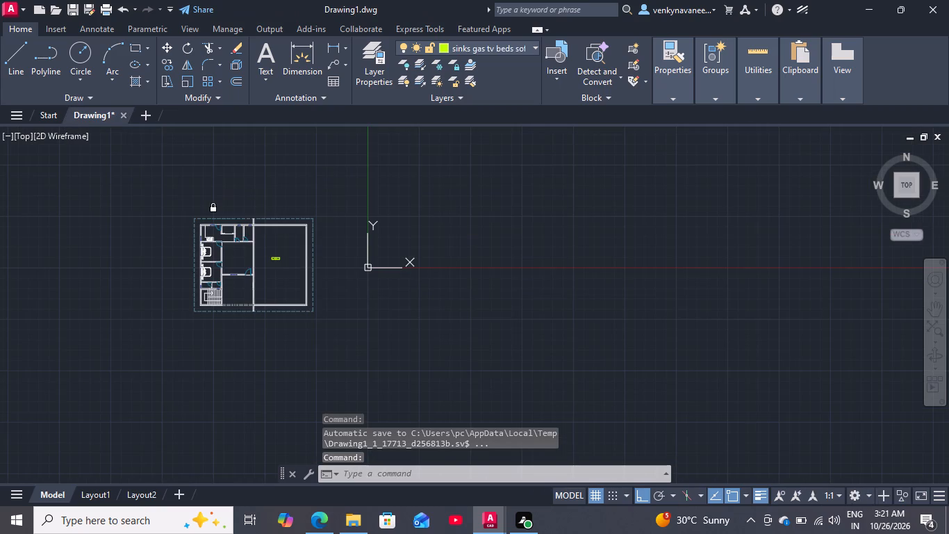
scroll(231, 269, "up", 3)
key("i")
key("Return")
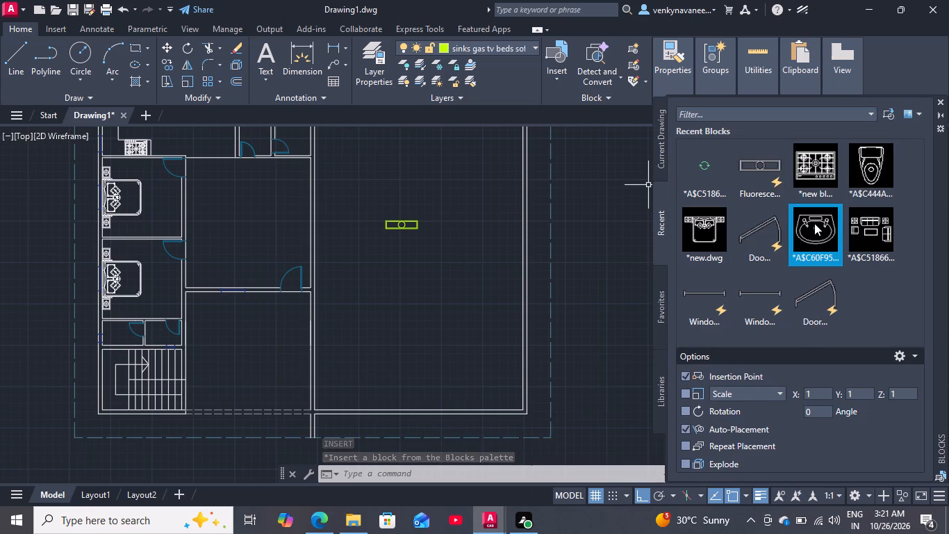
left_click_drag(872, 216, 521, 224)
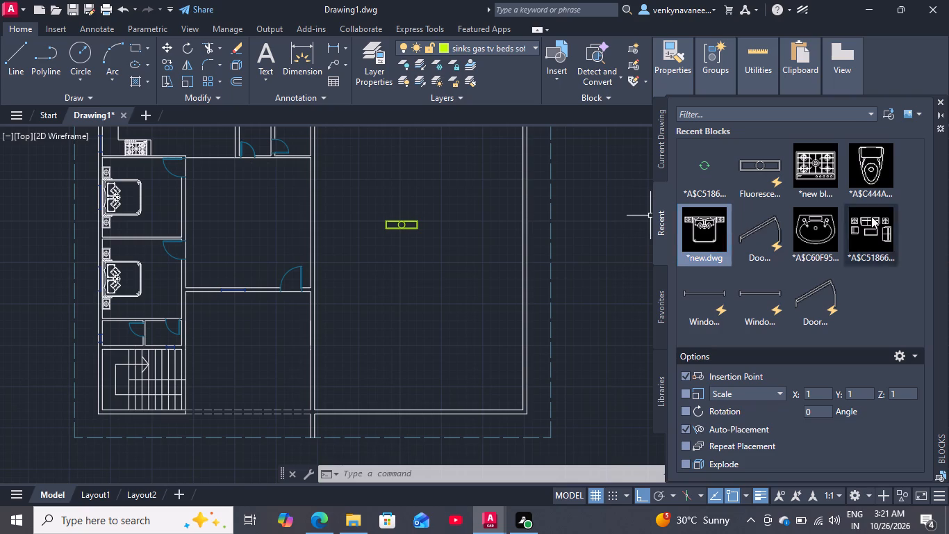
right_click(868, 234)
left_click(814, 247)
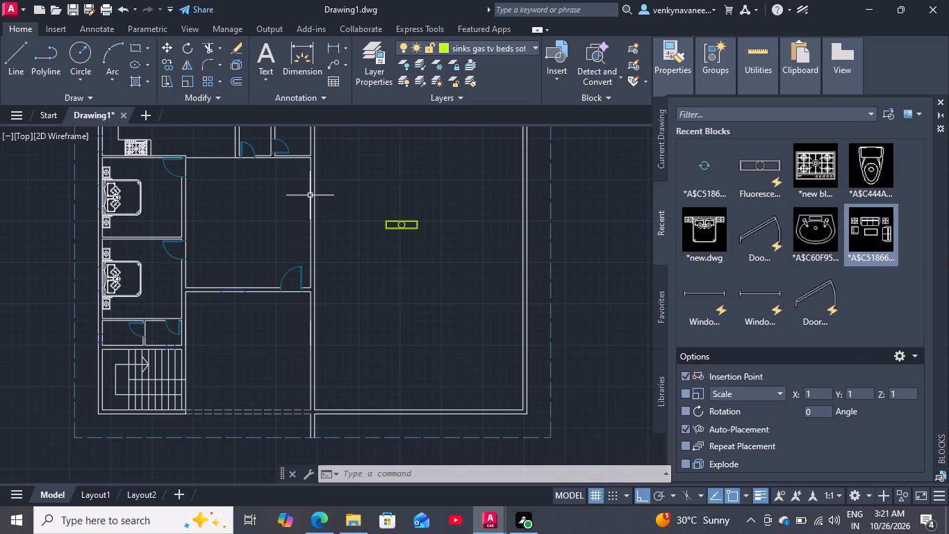
Go back to the sofa set drawing and write its block A$C518662A7 to Documents as A, with Inches as insert units.
double_click(44, 115)
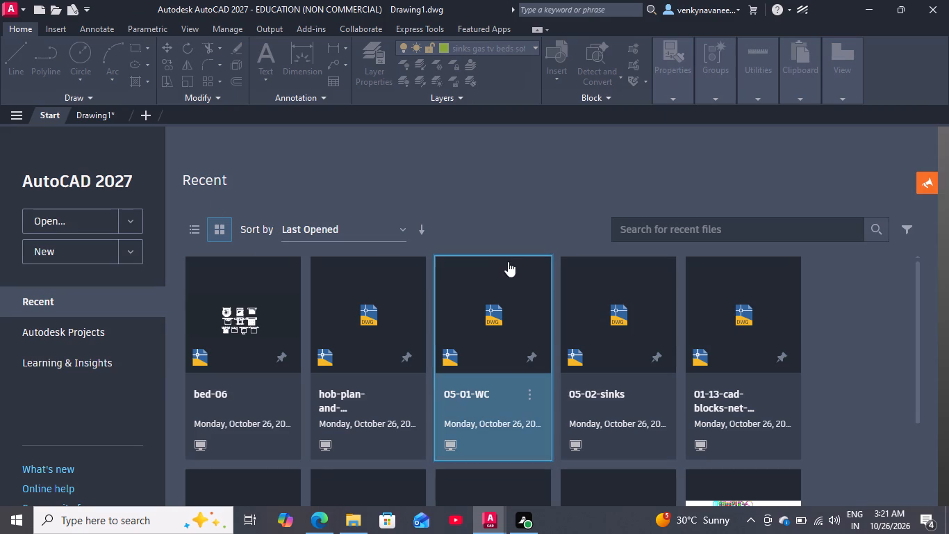
double_click(249, 297)
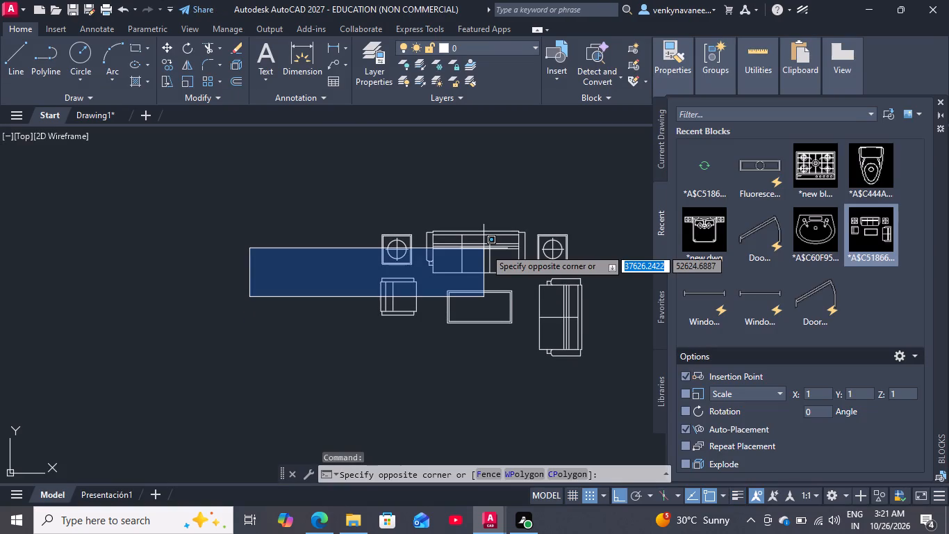
left_click(363, 245)
left_click(597, 222)
left_click(432, 292)
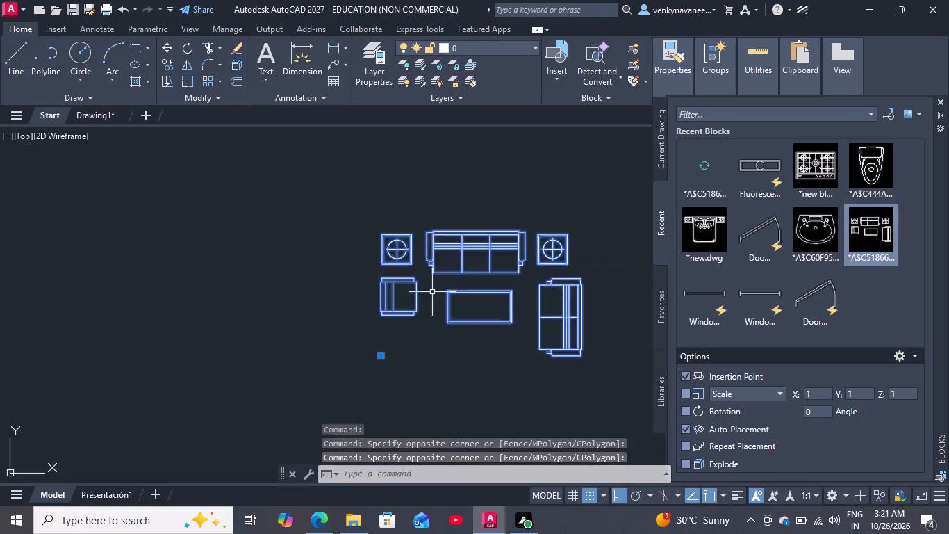
key("w")
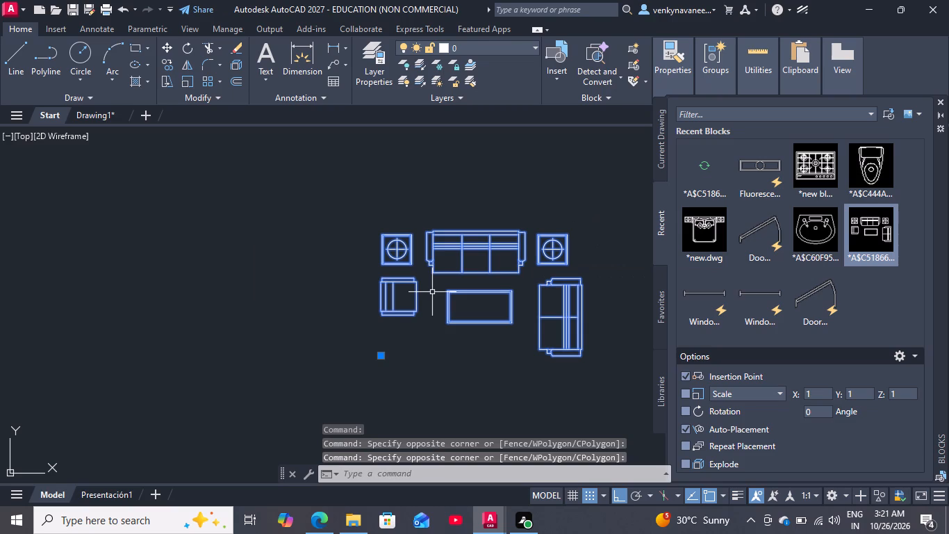
key("Return")
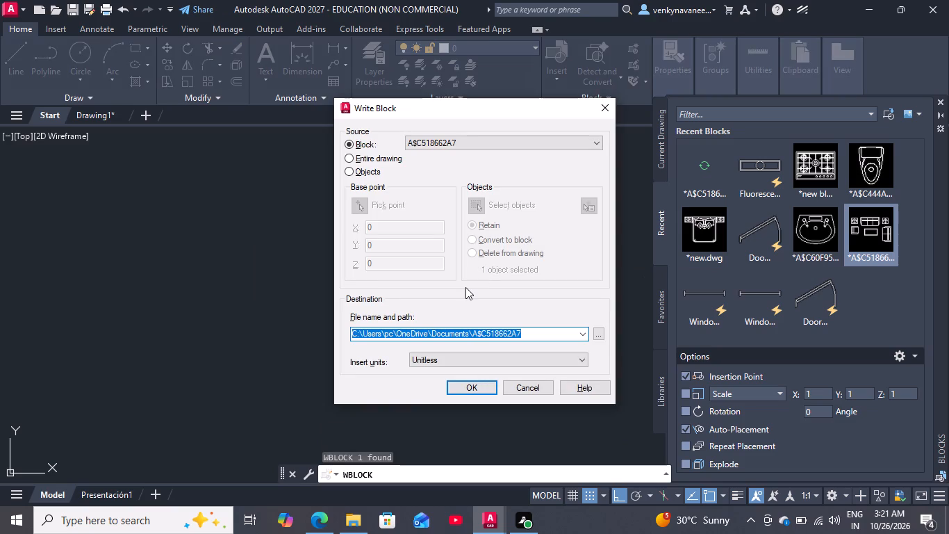
double_click(533, 334)
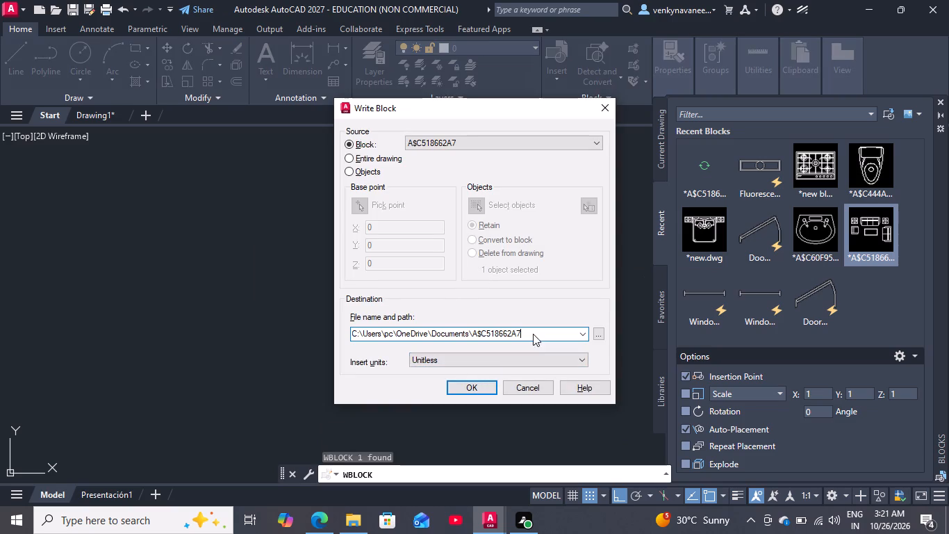
left_click(499, 363)
left_click(493, 355)
left_click(493, 355)
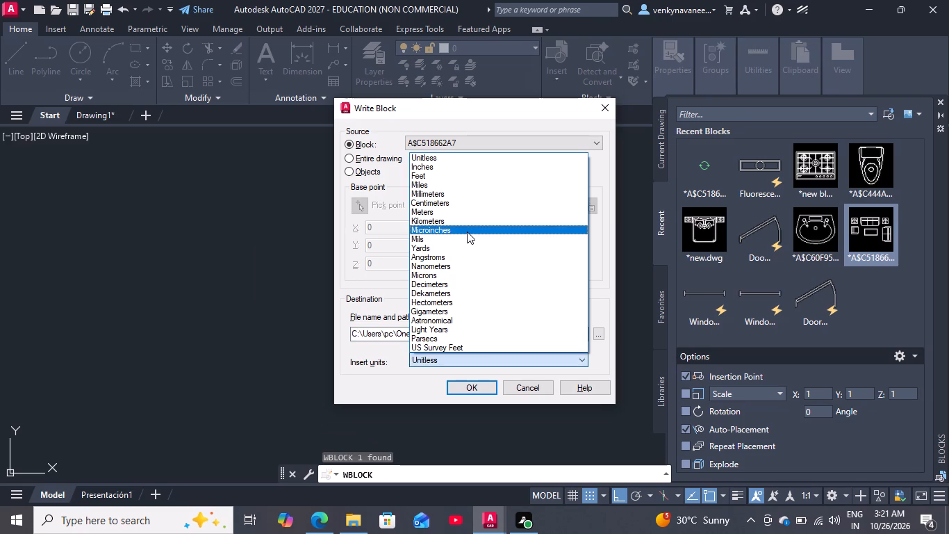
left_click(458, 166)
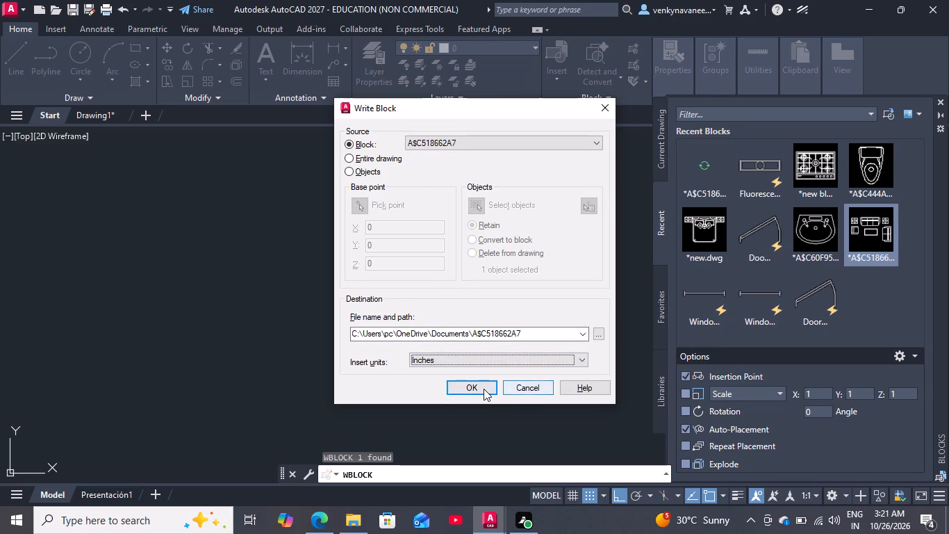
double_click(522, 332)
key("BackSpace")
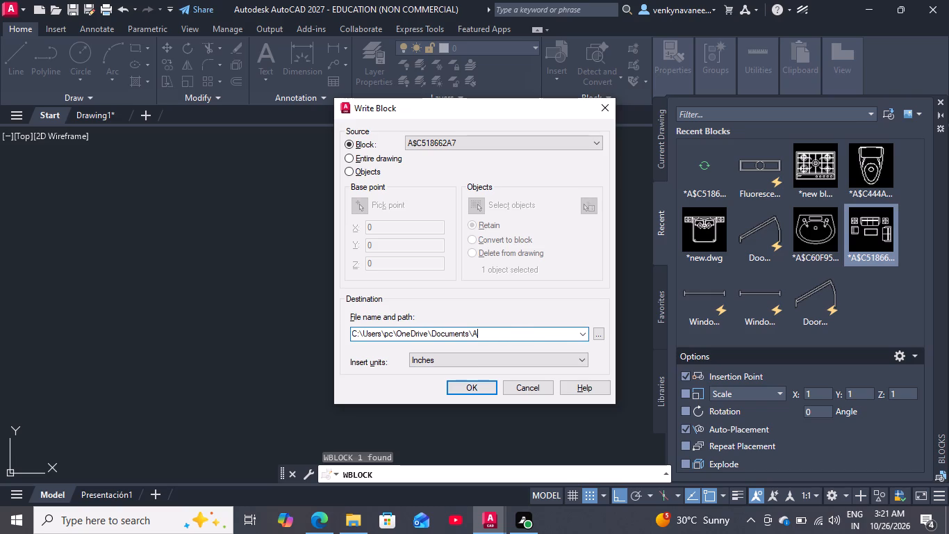
left_click(482, 384)
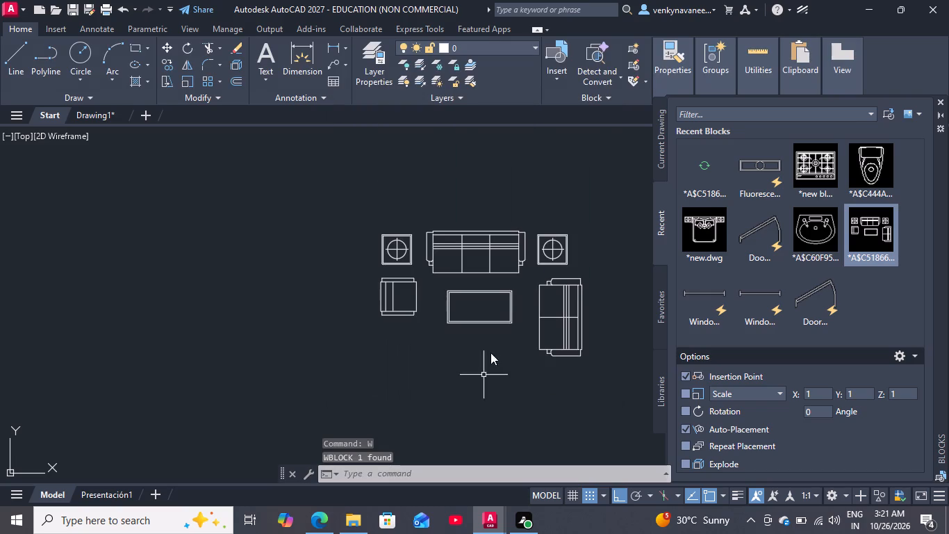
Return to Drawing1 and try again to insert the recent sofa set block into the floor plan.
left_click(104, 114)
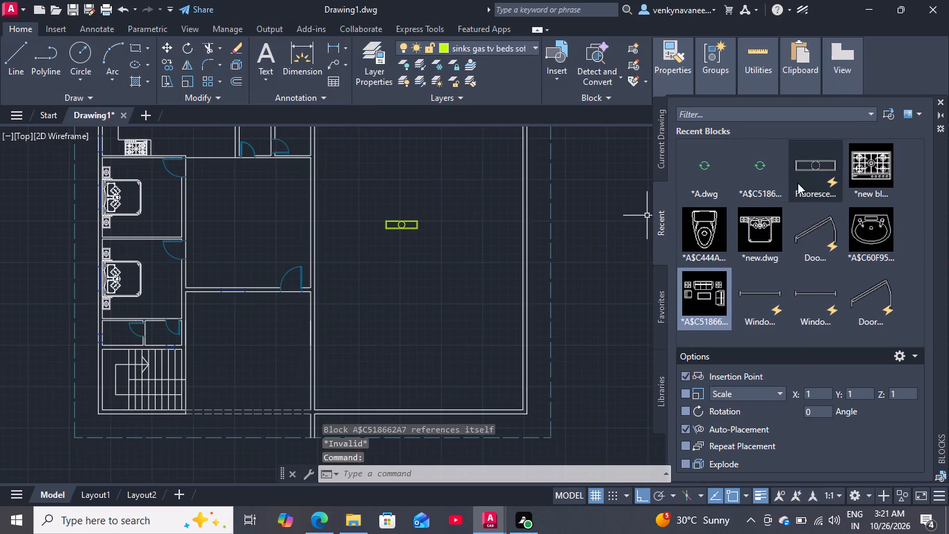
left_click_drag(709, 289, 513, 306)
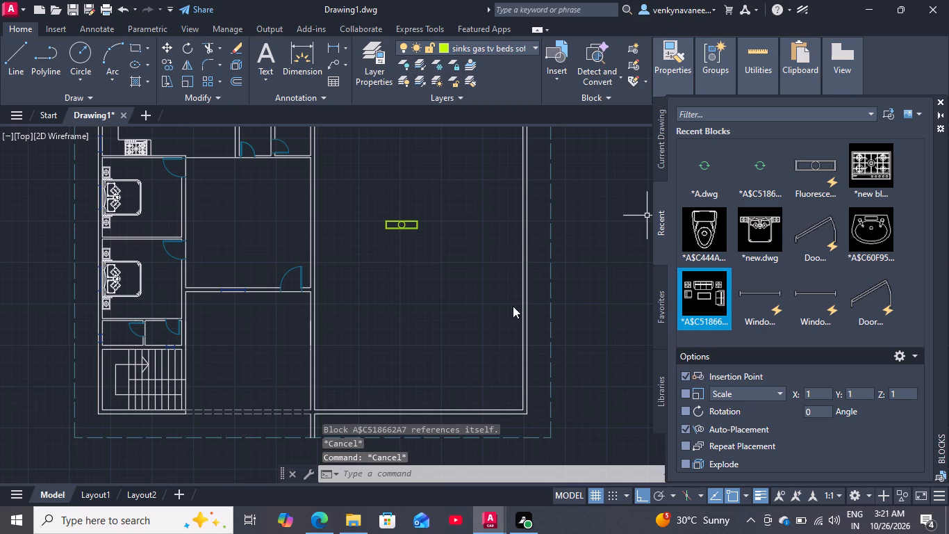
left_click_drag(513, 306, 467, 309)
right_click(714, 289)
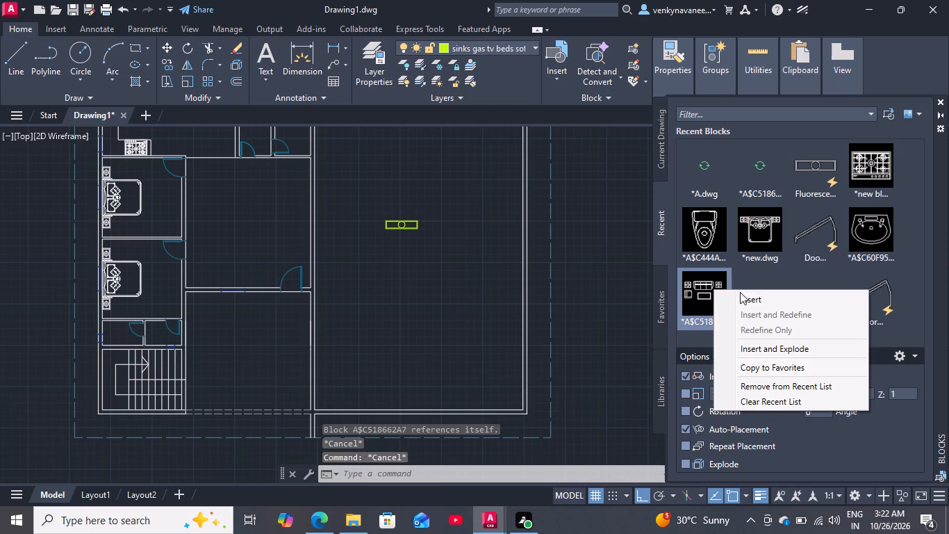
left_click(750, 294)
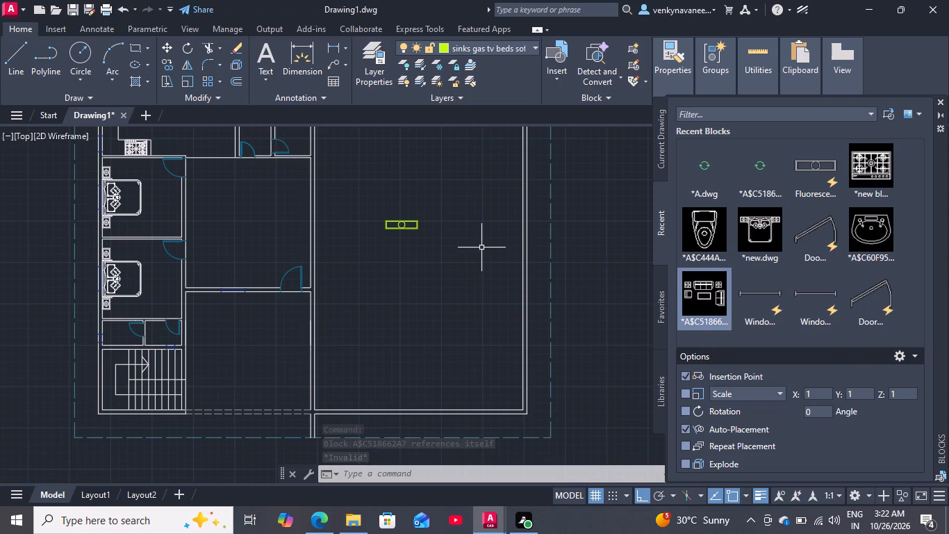
Delete the fluorescent light fixture from the large open area of the plan and close the block browser.
scroll(431, 252, "down", 3)
scroll(434, 253, "up", 3)
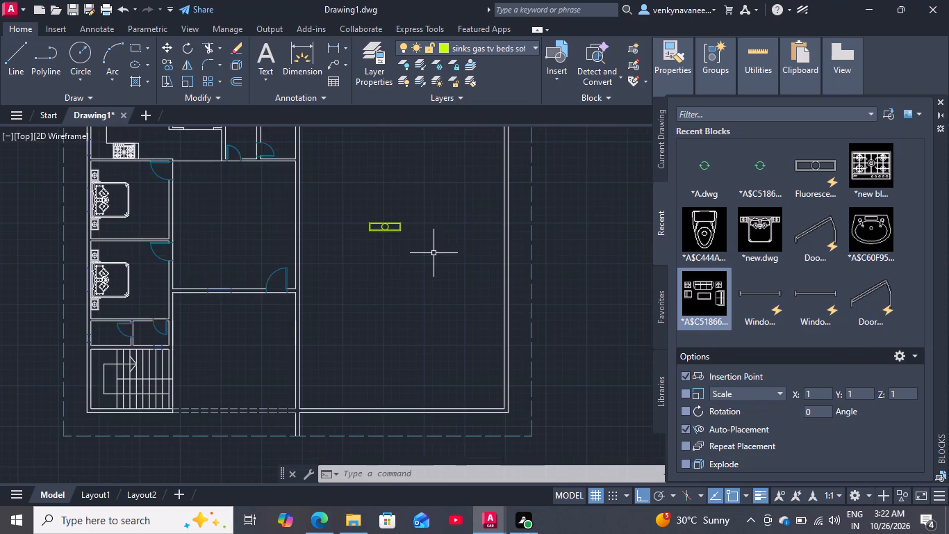
scroll(434, 253, "down", 1)
scroll(302, 199, "up", 2)
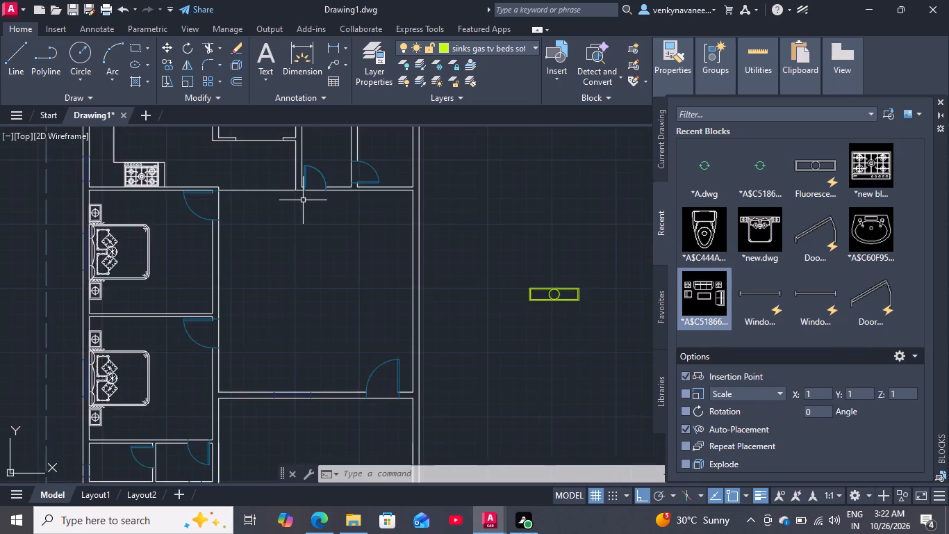
scroll(303, 200, "down", 1)
left_click_drag(501, 233, 487, 245)
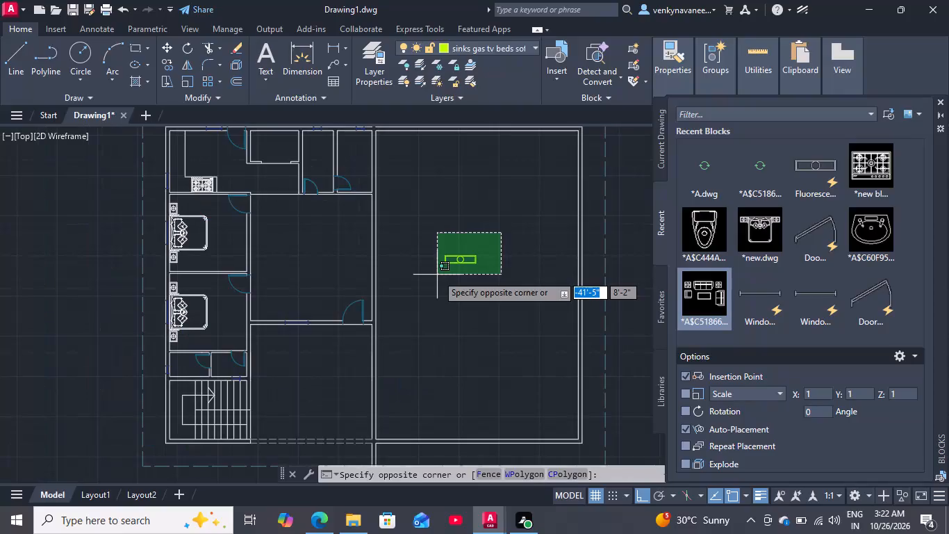
left_click(429, 280)
key("Delete")
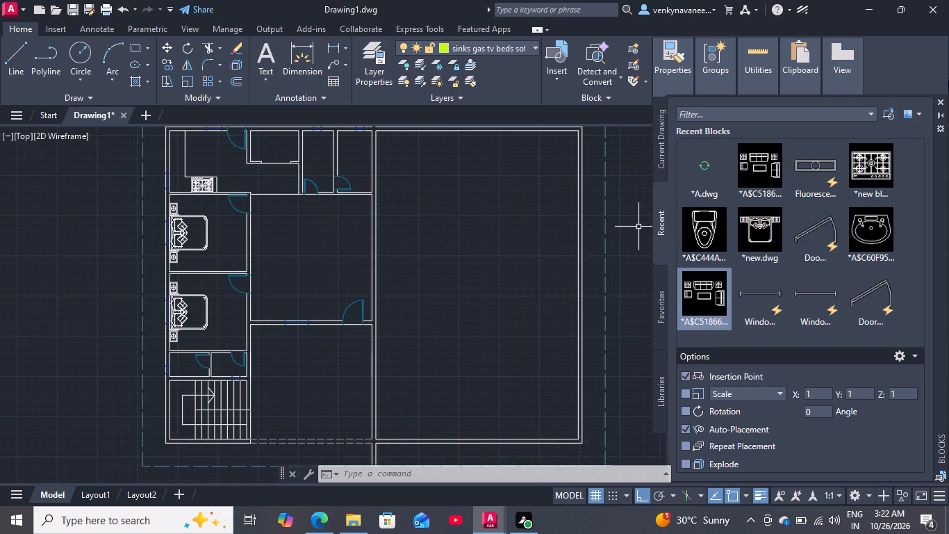
left_click(938, 99)
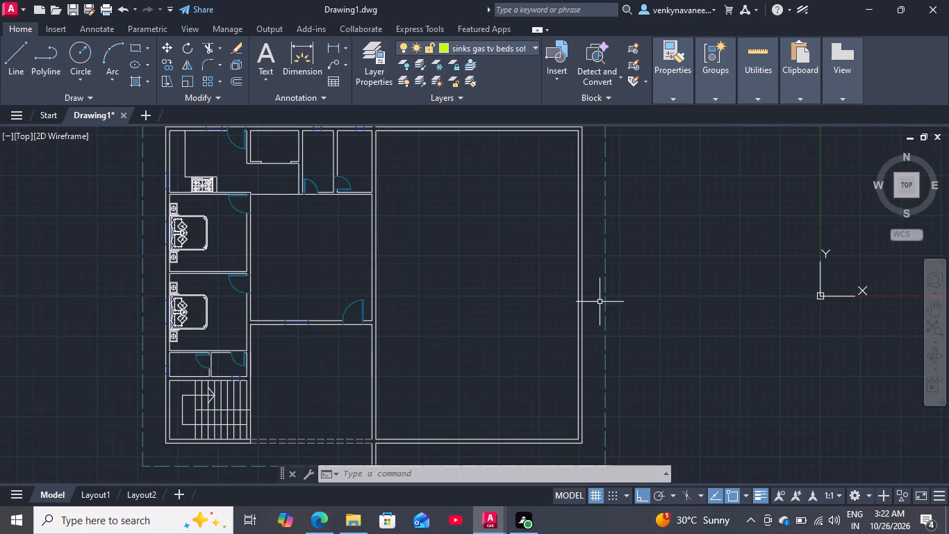
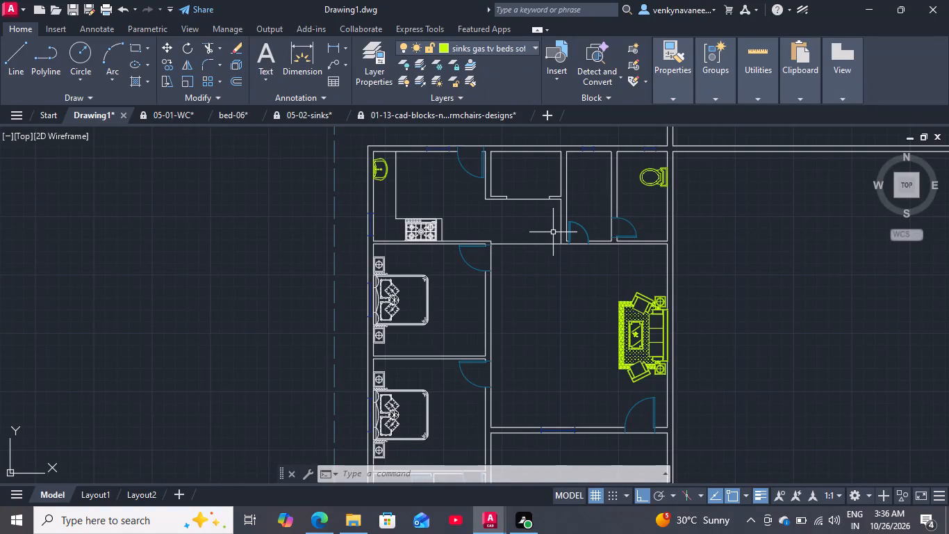
Draw a thin rectangle about 3' long for the TV unit against the living room wall opposite the sofa set.
scroll(515, 322, "up", 1)
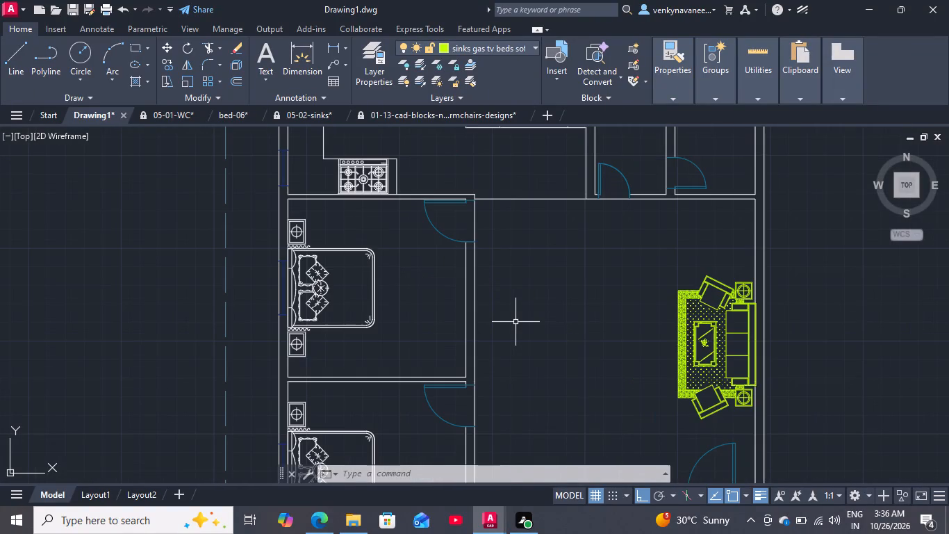
type("rec")
key("Return")
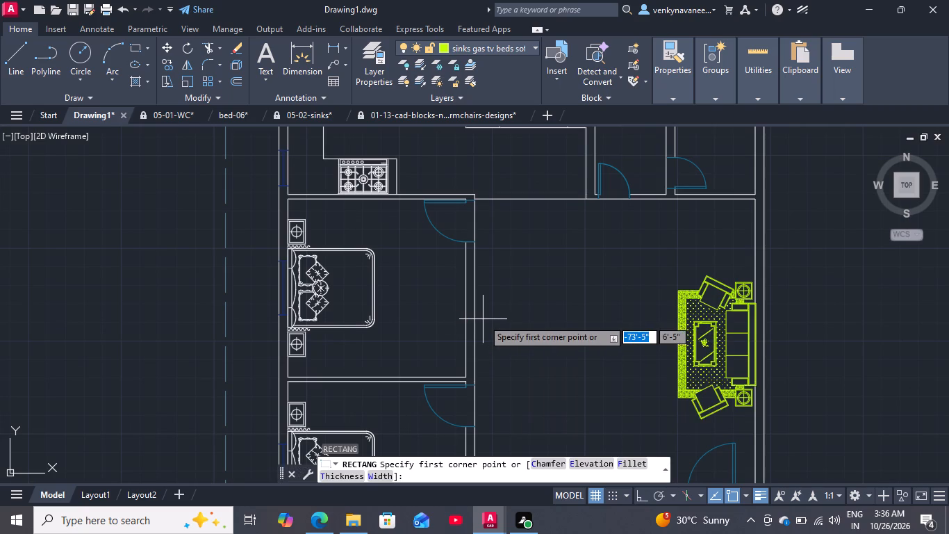
left_click(482, 310)
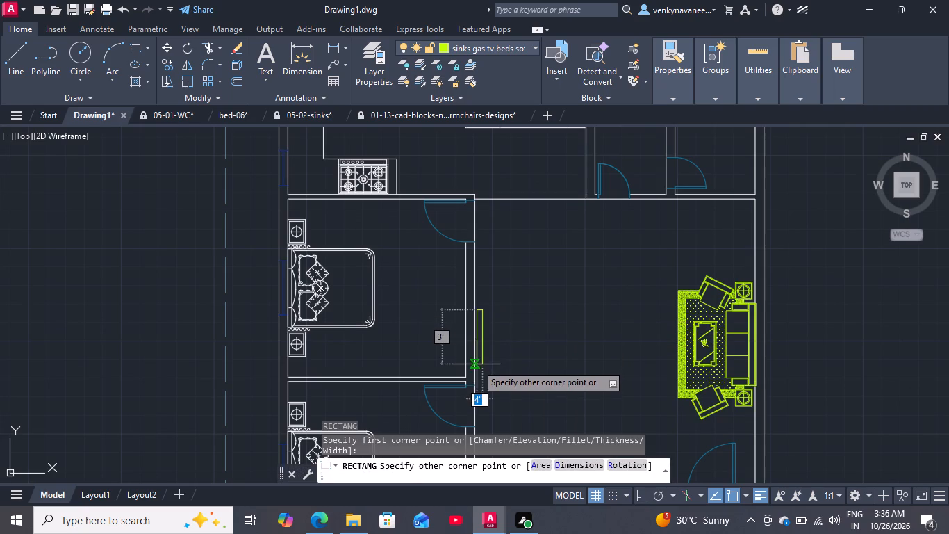
left_click(477, 368)
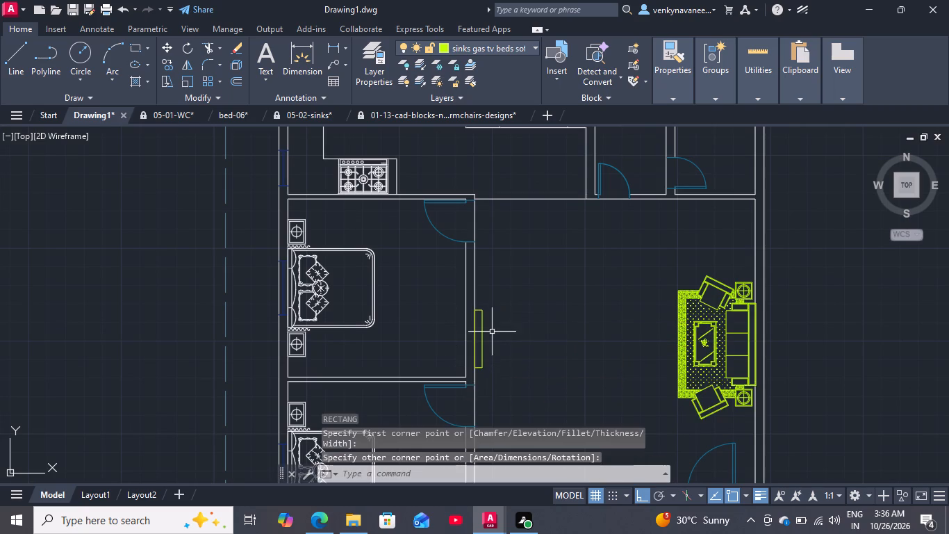
Draw a narrow rectangle about 1'-6" long inside the TV unit rectangle.
scroll(480, 333, "up", 3)
type("rec")
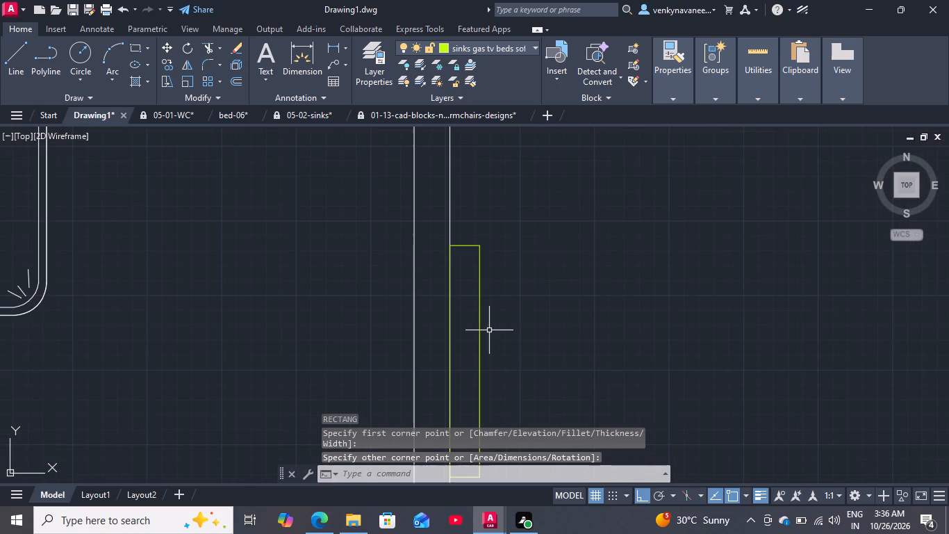
key("Return")
left_click(463, 318)
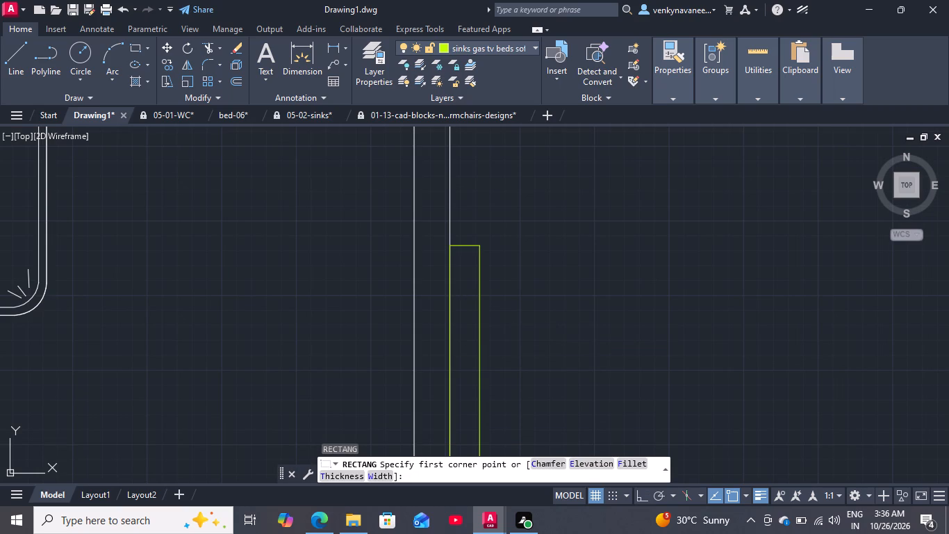
scroll(461, 403, "down", 1)
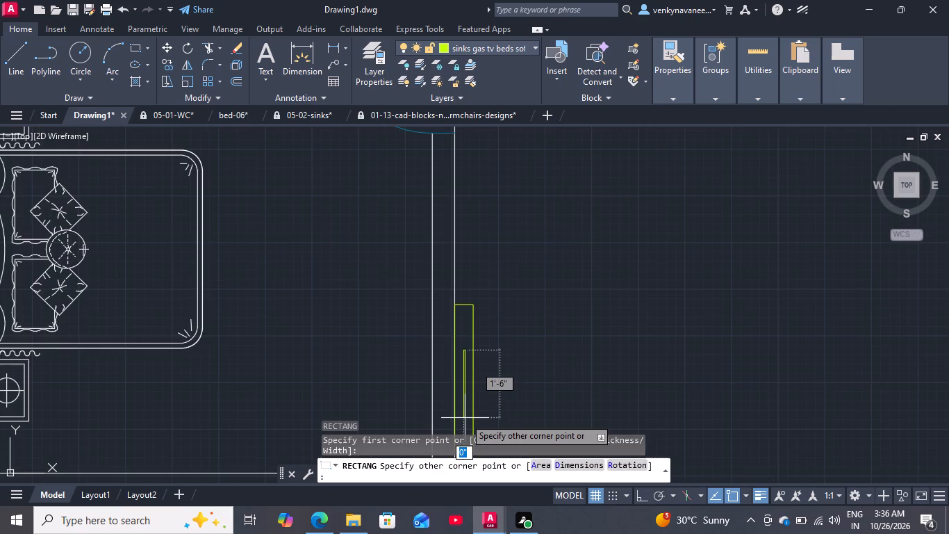
scroll(463, 419, "up", 3)
left_click(431, 419)
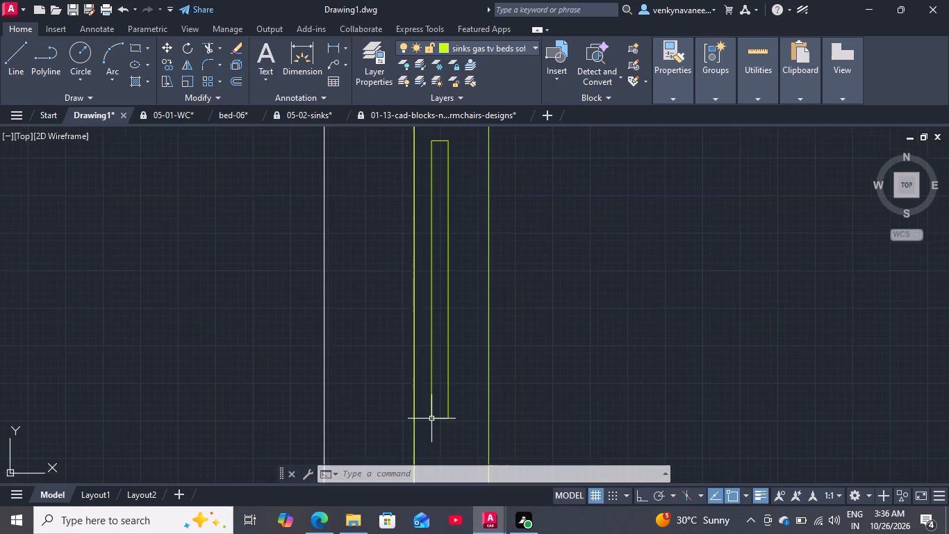
Move the narrow inner rectangle slightly upward so it sits roughly midway along the TV unit.
scroll(502, 271, "down", 4)
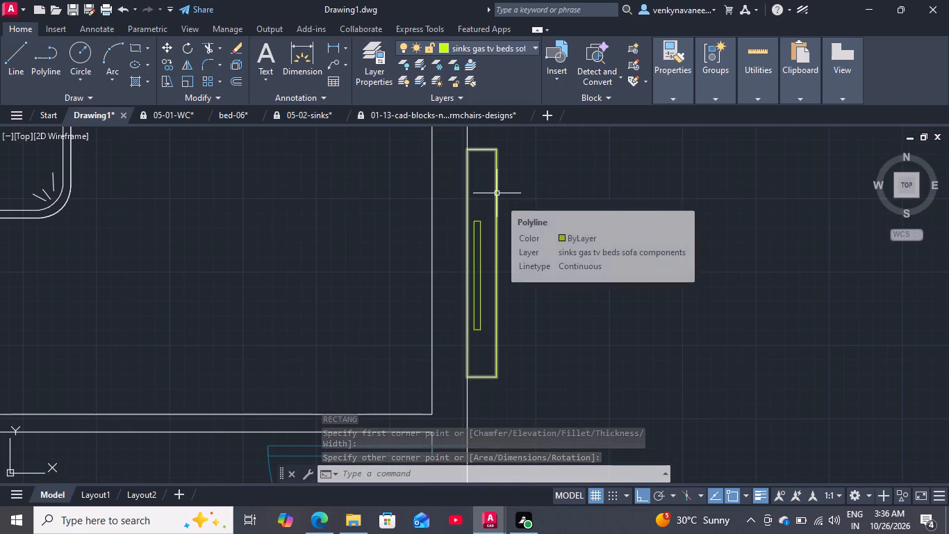
left_click(479, 252)
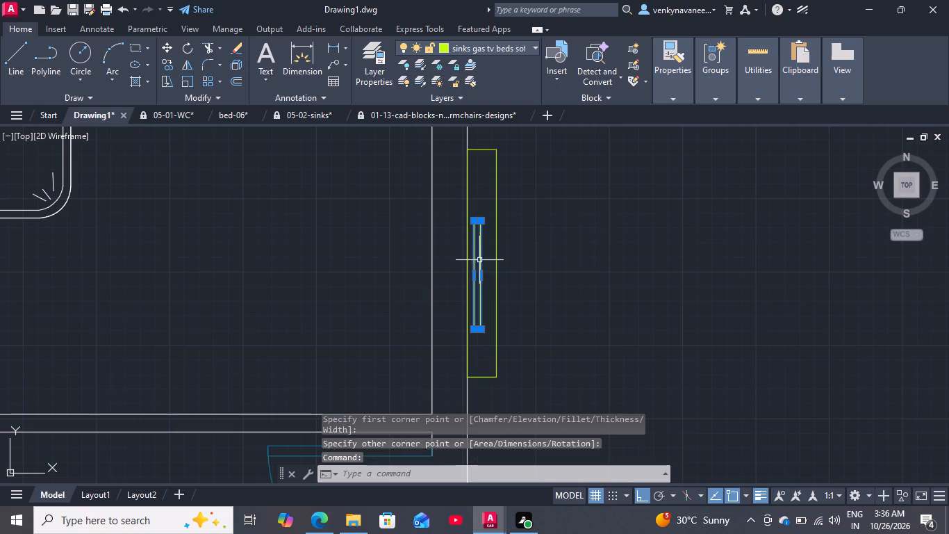
key("m")
key("Return")
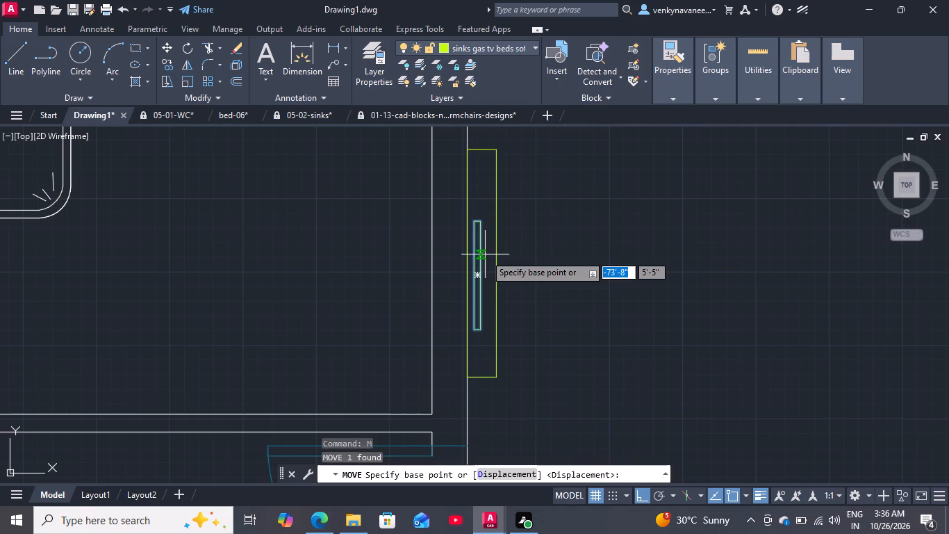
left_click(485, 276)
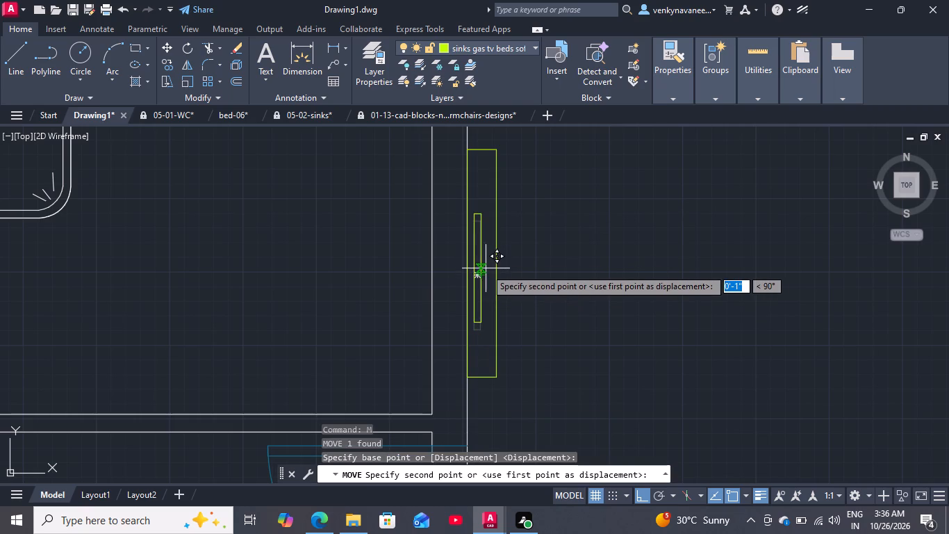
left_click(484, 260)
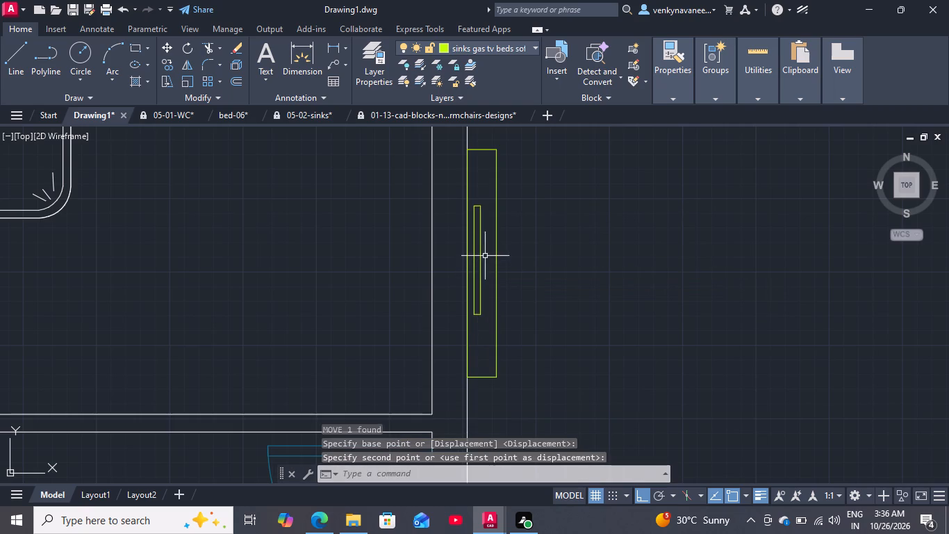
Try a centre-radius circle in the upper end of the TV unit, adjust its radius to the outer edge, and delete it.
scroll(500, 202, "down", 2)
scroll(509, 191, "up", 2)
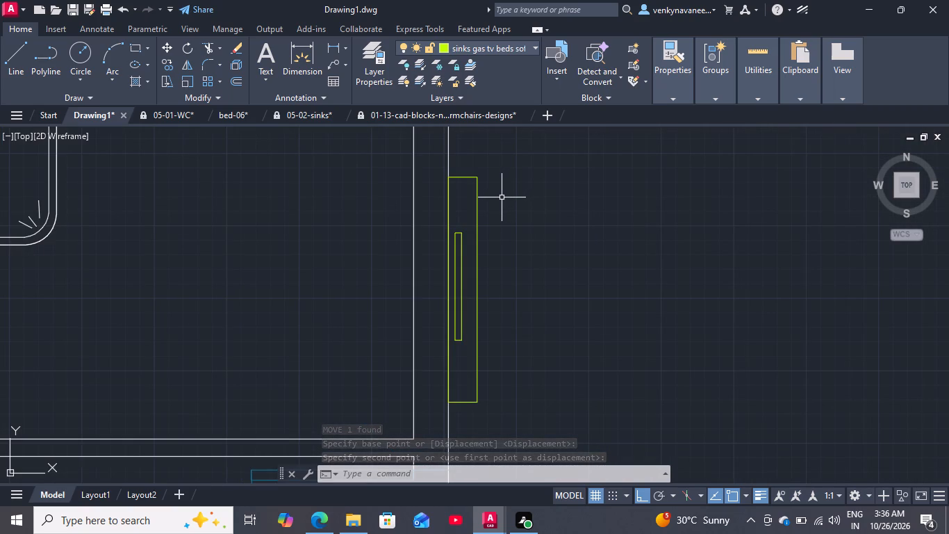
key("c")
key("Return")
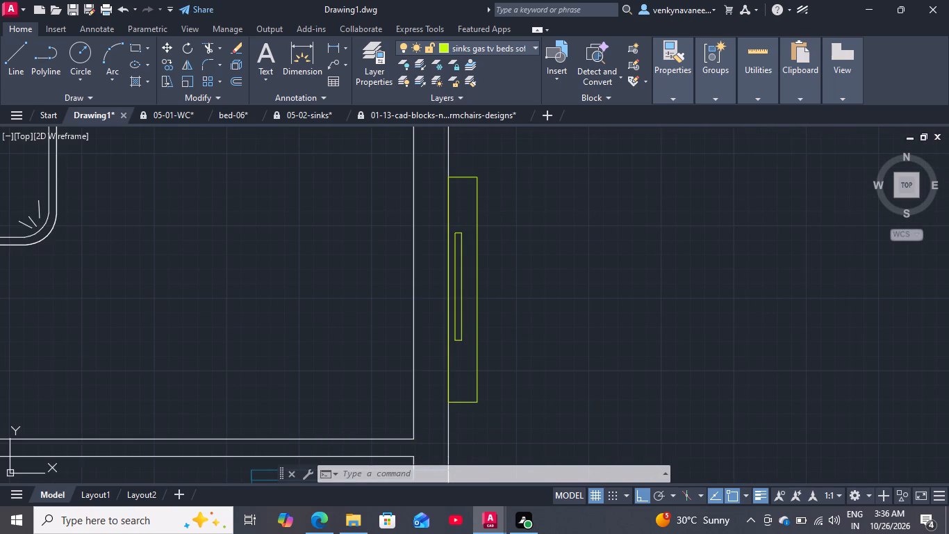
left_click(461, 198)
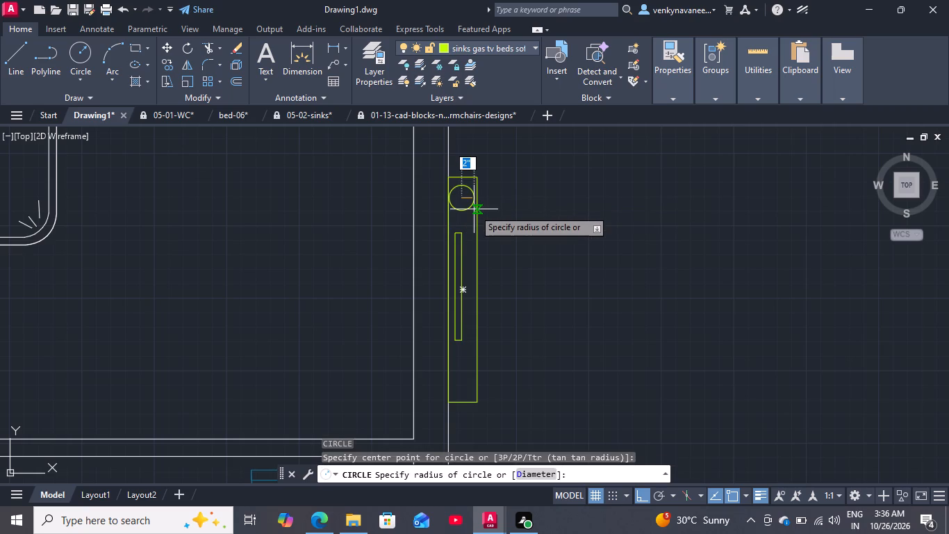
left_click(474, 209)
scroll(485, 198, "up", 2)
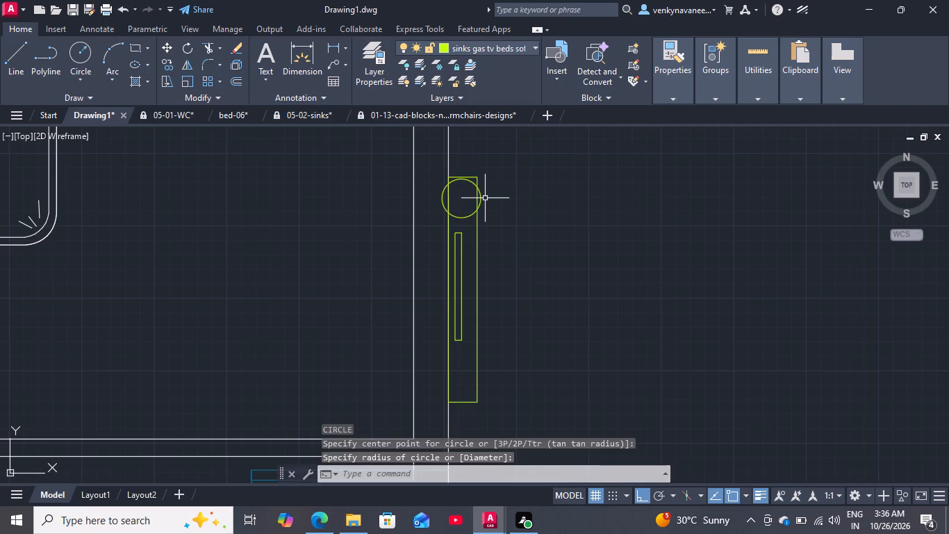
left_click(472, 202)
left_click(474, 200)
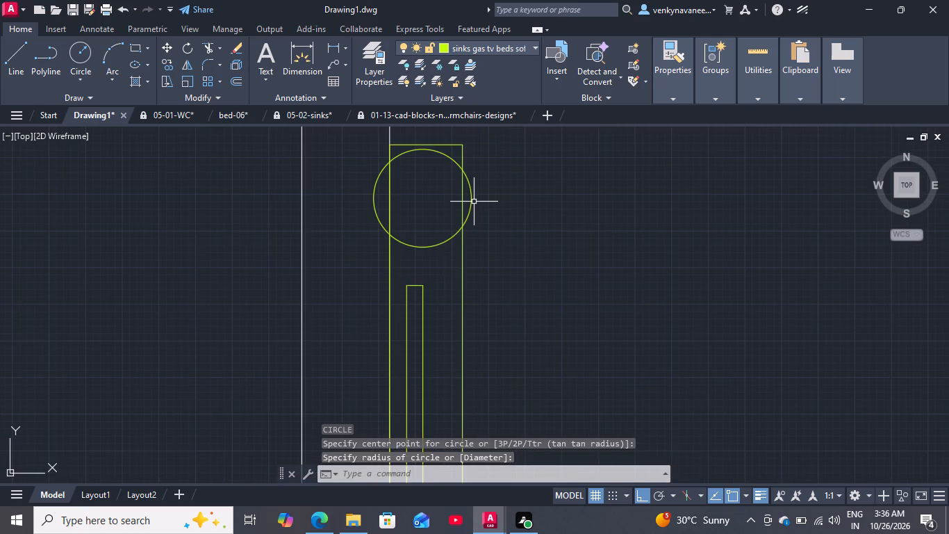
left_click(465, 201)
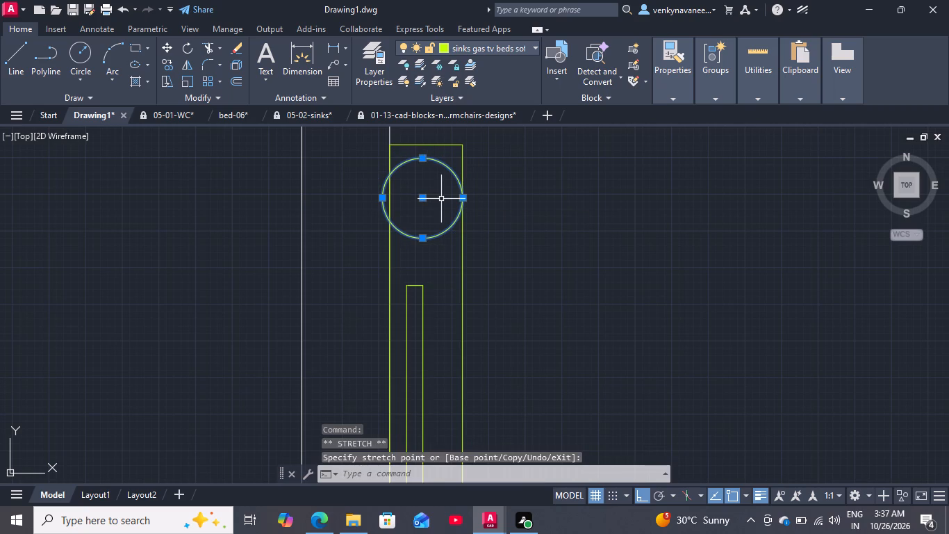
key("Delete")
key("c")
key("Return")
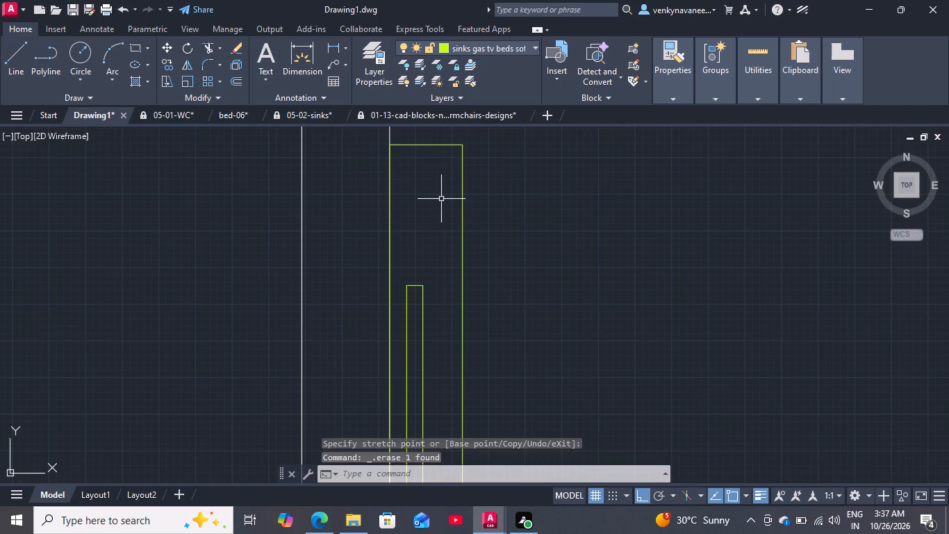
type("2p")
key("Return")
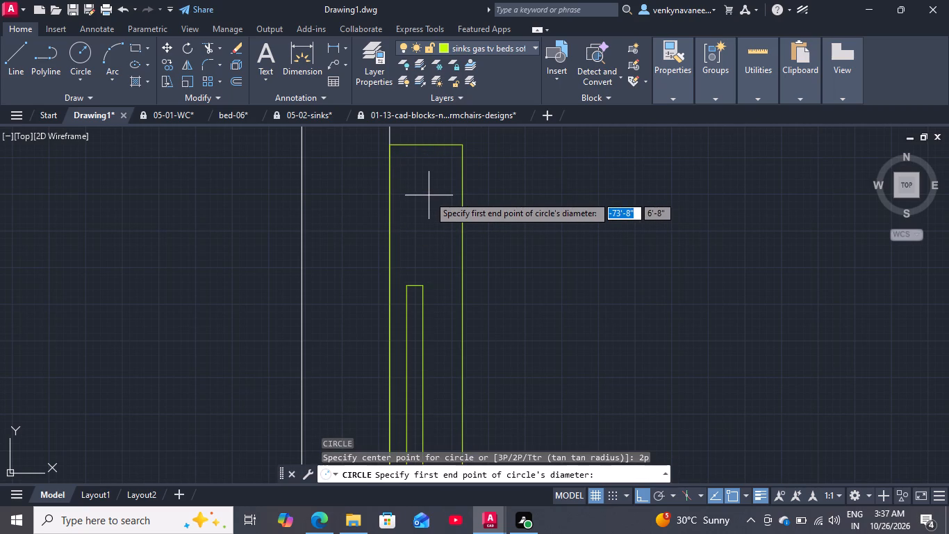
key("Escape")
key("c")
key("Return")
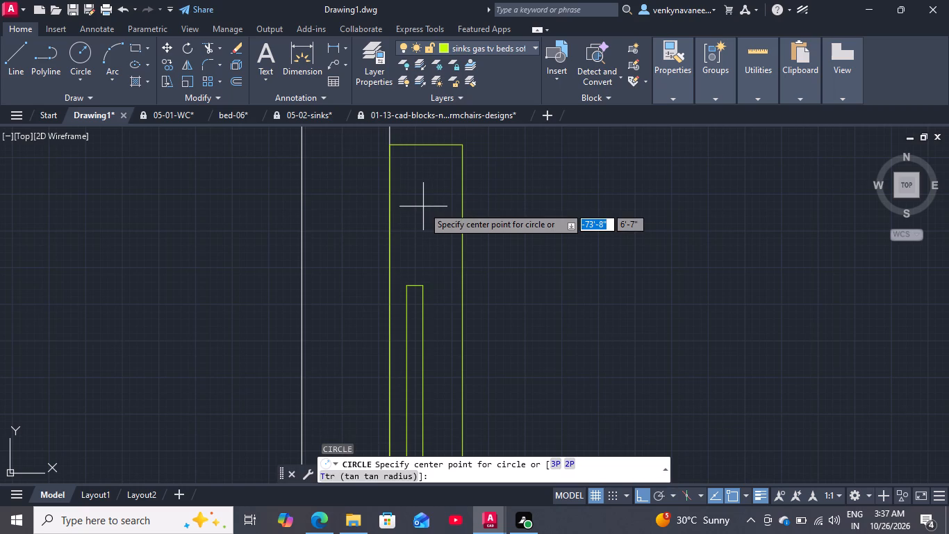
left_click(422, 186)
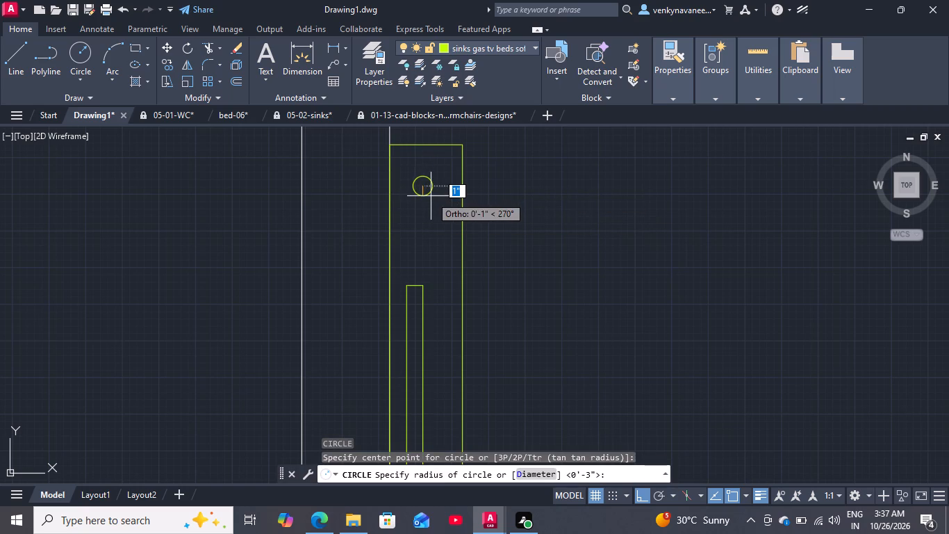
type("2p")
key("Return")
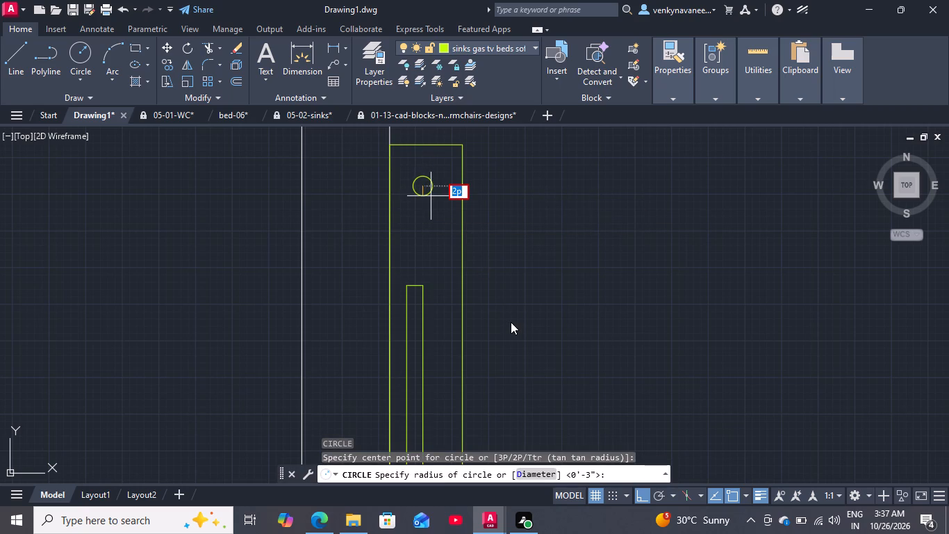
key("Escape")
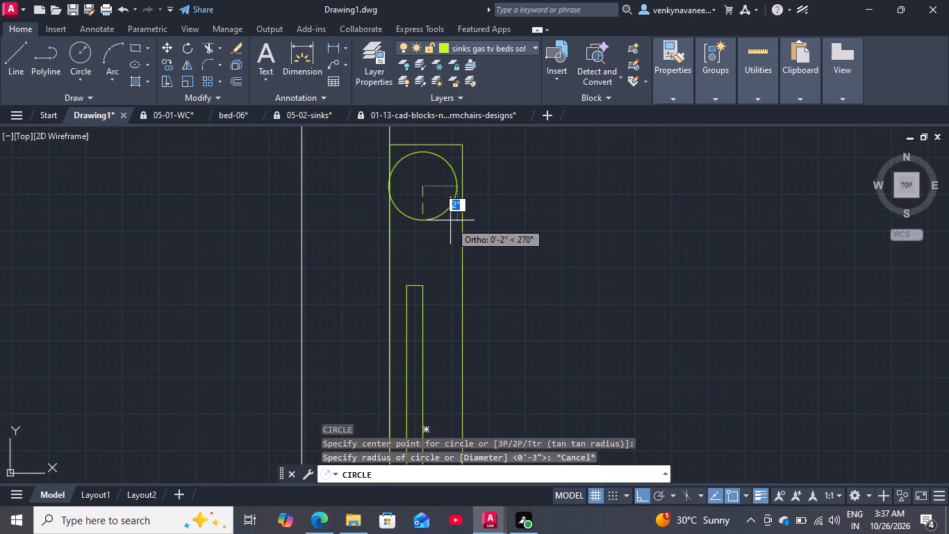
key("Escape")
Draw a two-point circle spanning the full width of the TV unit near its upper end.
key("c")
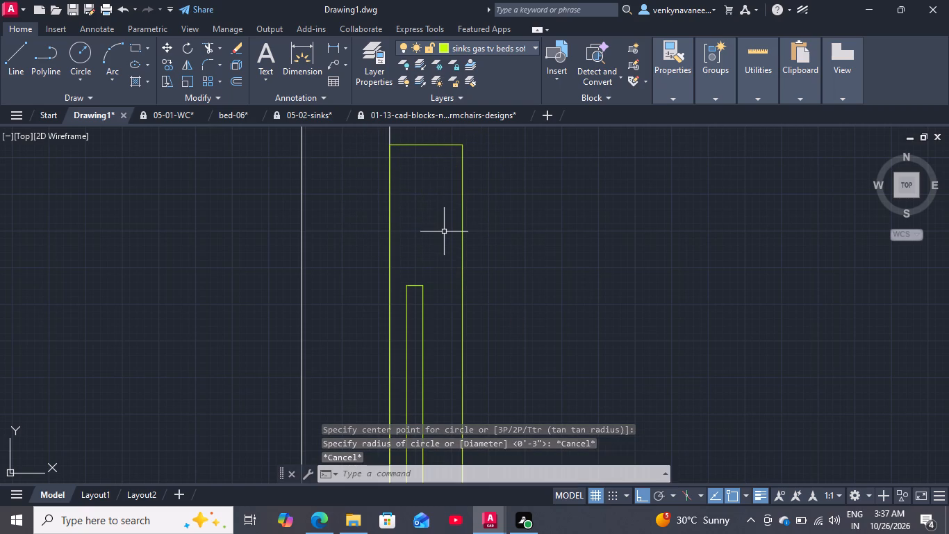
key("Return")
left_click(569, 461)
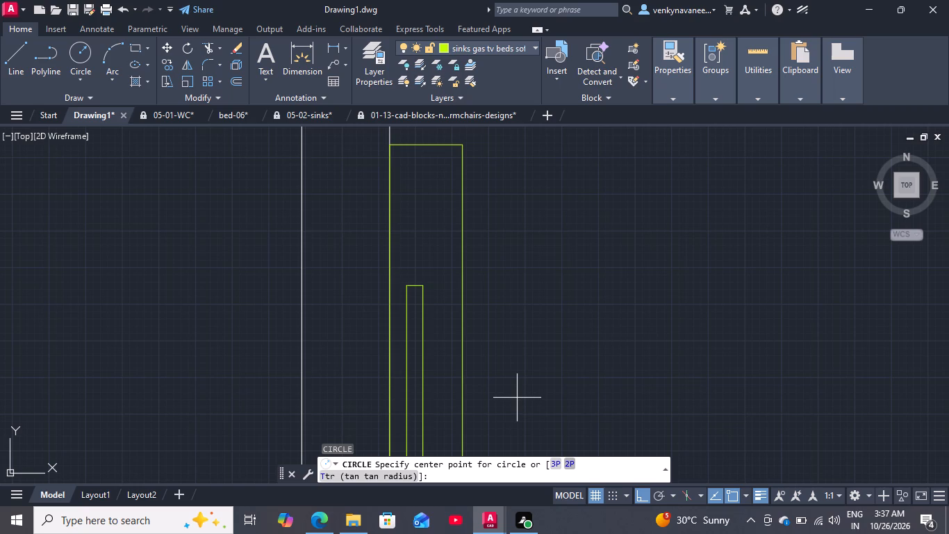
left_click(393, 182)
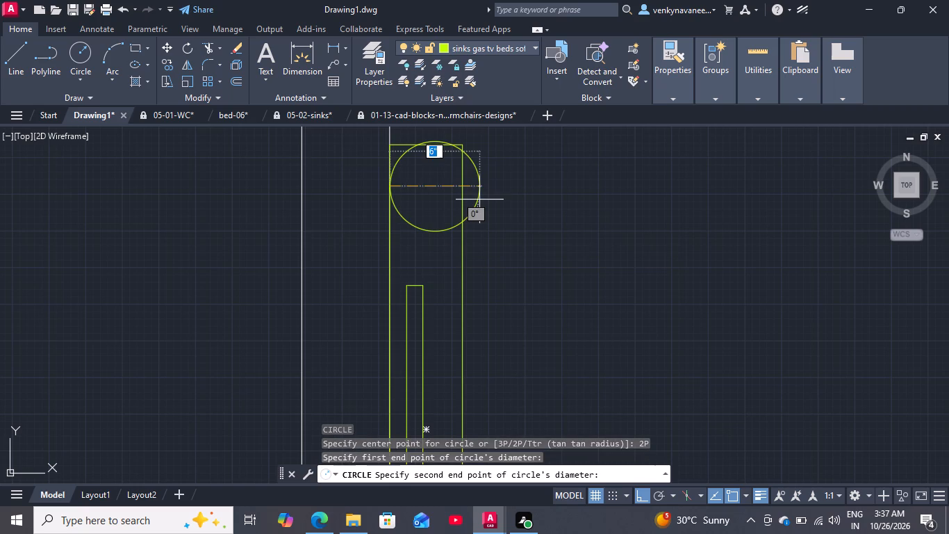
left_click(463, 186)
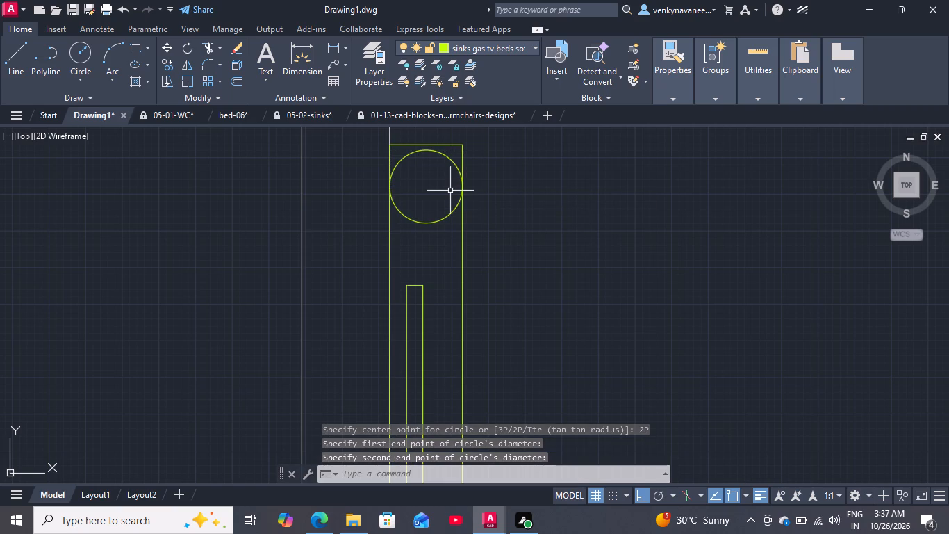
Draw a vertical line across the circle's diameter, from its bottom quadrant to its top quadrant.
key("l")
key("Return")
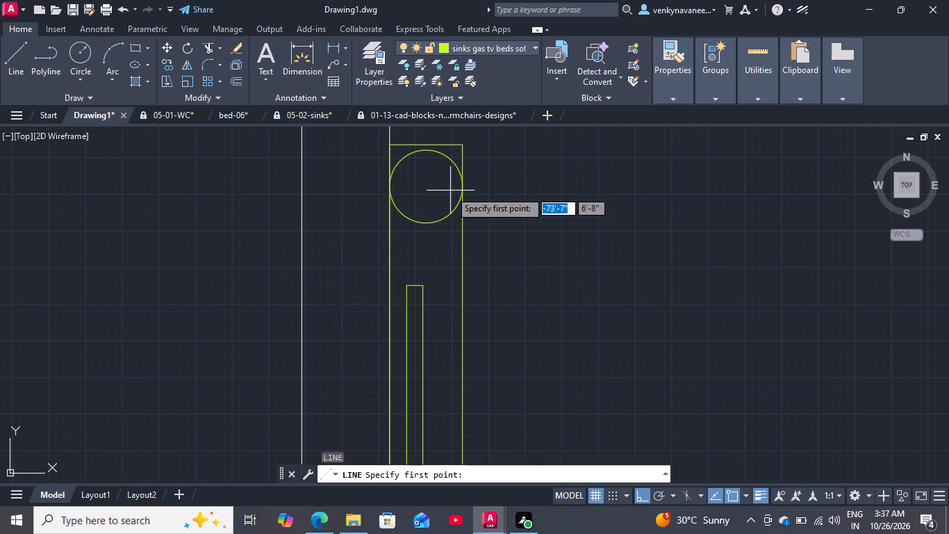
left_click(429, 219)
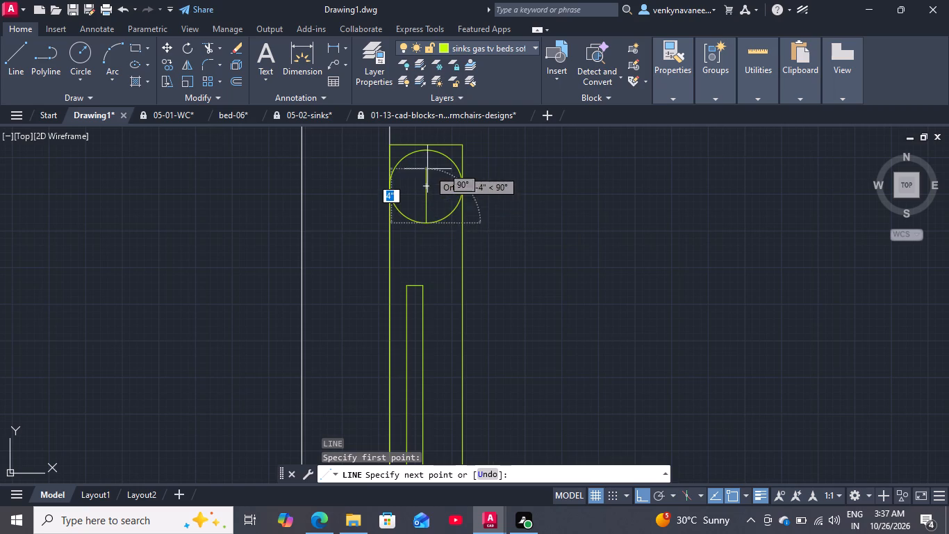
left_click(427, 154)
key("space")
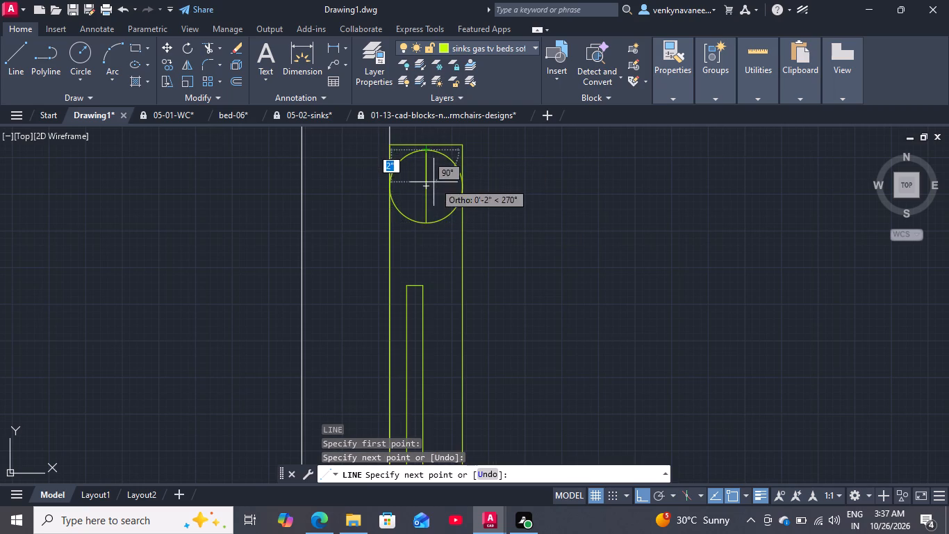
Draw a horizontal line across the circle's diameter, from its right quadrant to its left quadrant.
key("space")
left_click_drag(460, 188, 447, 188)
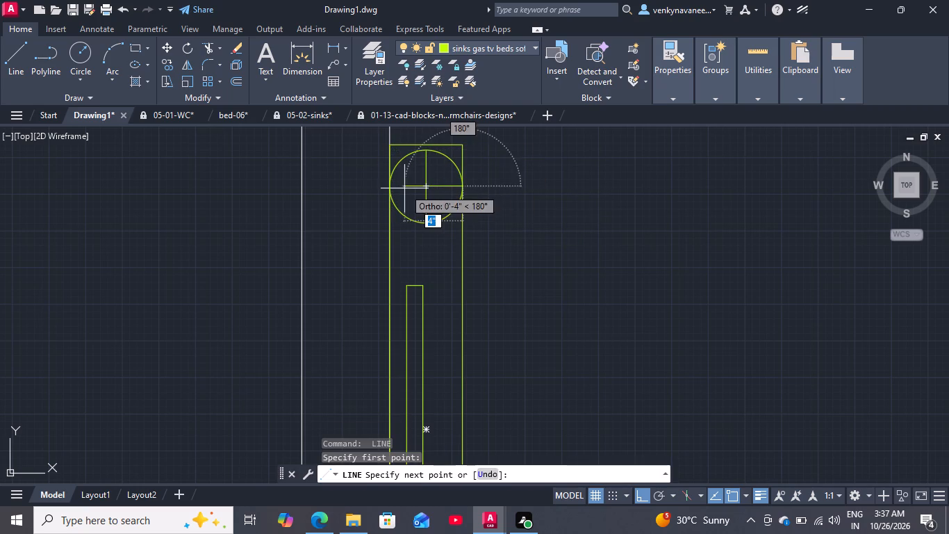
left_click(394, 187)
key("space")
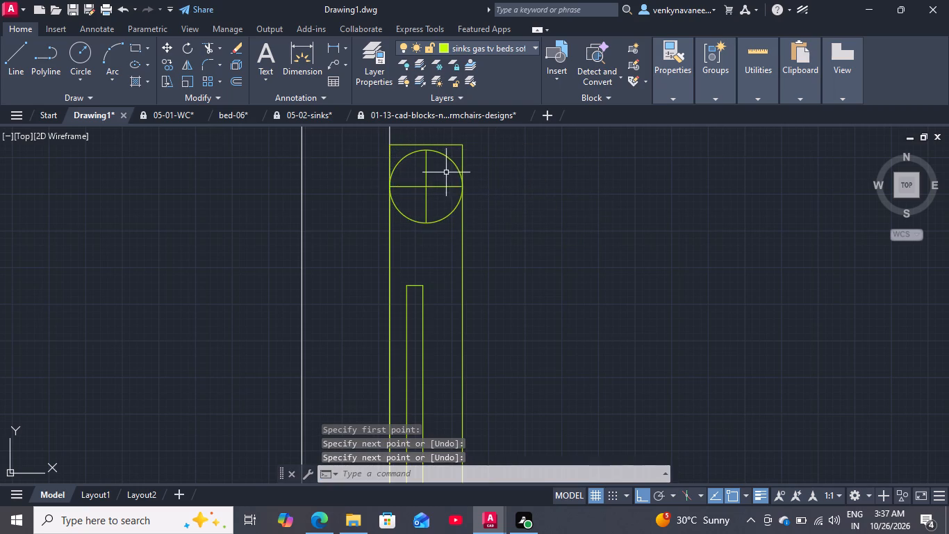
Mirror the circle and its two cross lines about the TV unit's horizontal midline, keeping the originals.
left_click(452, 161)
left_click(440, 185)
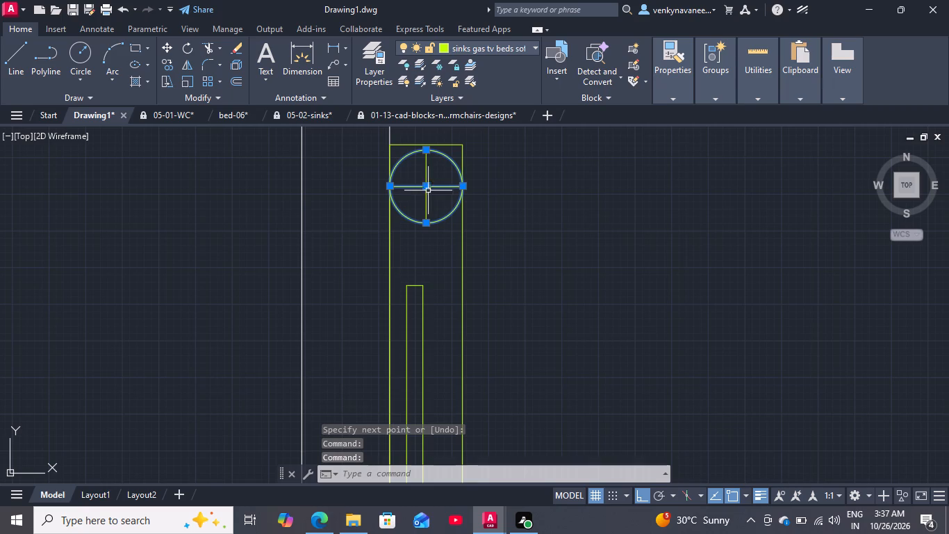
left_click(424, 177)
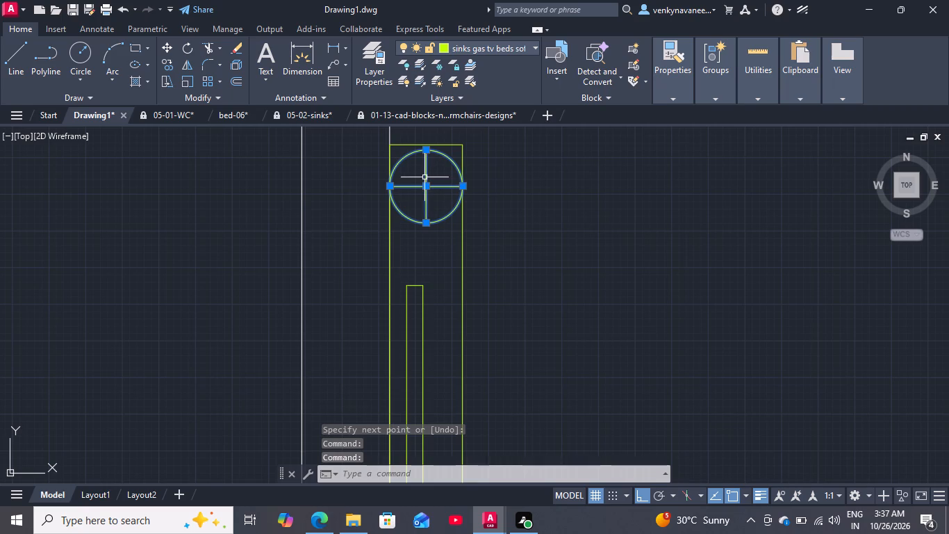
scroll(484, 173, "down", 3)
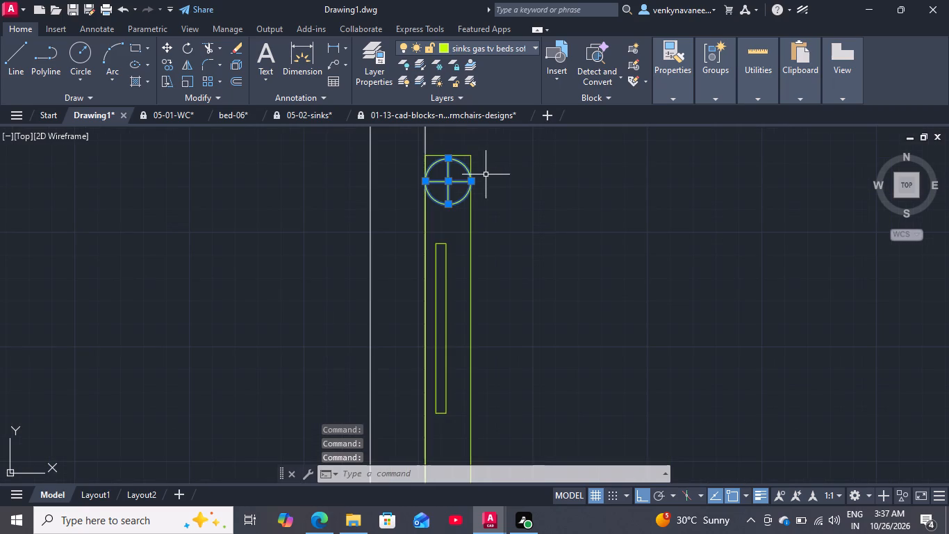
type("mi")
key("Return")
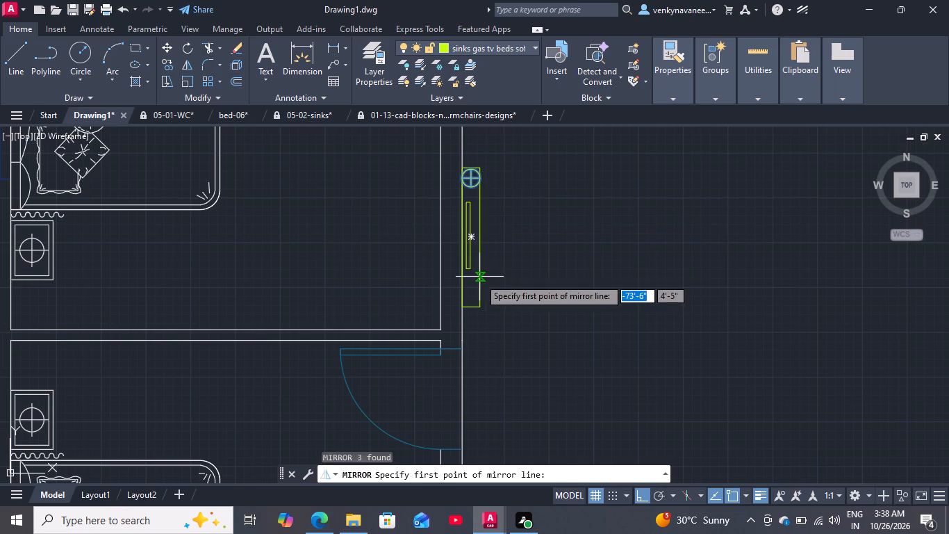
left_click(479, 238)
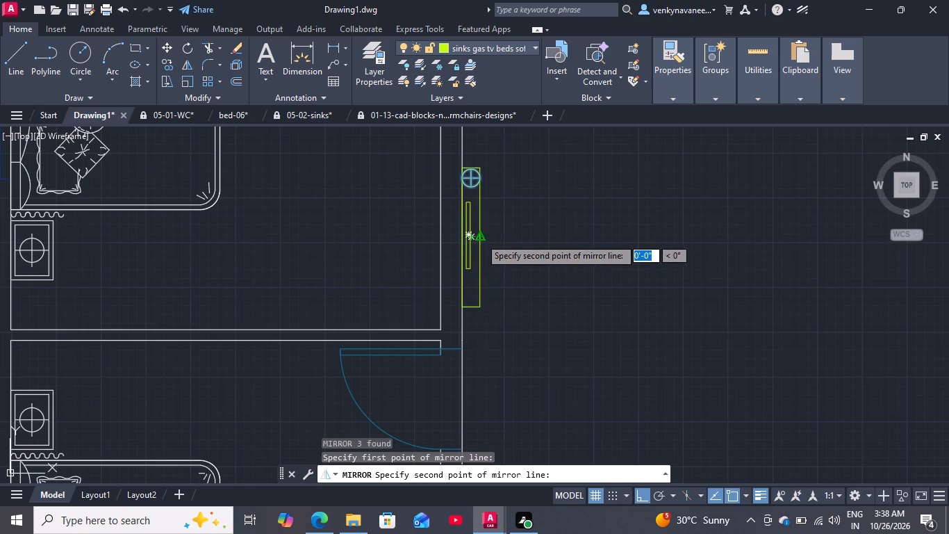
left_click(496, 232)
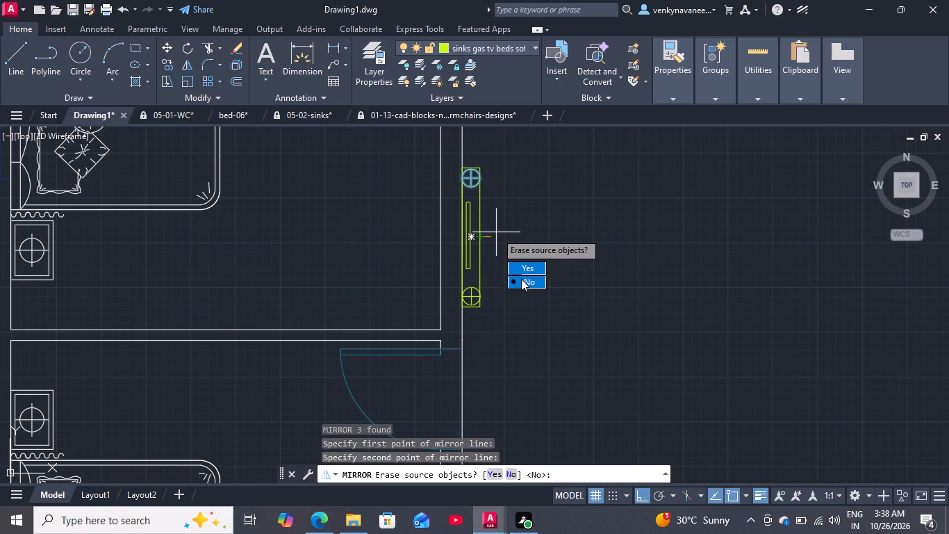
left_click_drag(521, 279, 496, 232)
Copy the kitchen sink horizontally into the narrow room next to the upper toilet room.
scroll(482, 232, "down", 3)
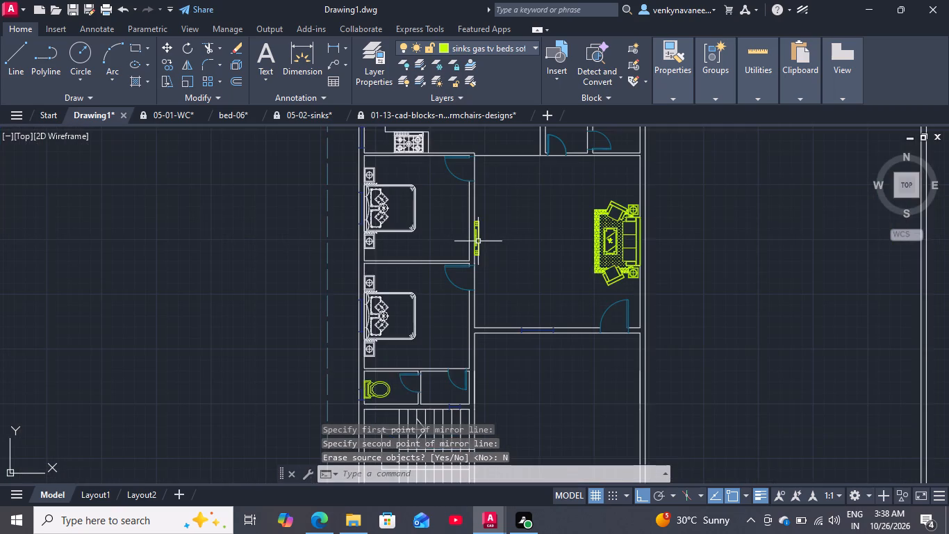
scroll(474, 243, "down", 2)
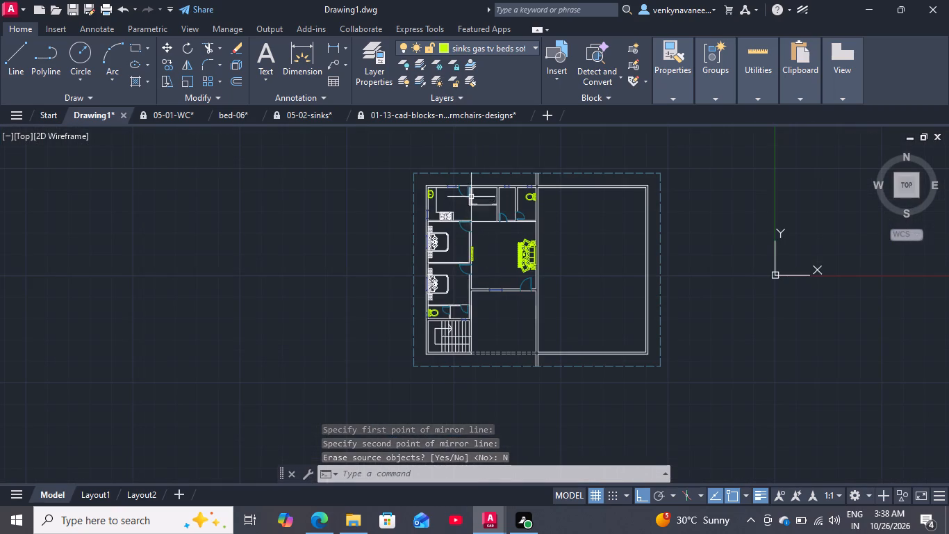
scroll(471, 197, "up", 2)
scroll(363, 203, "up", 2)
scroll(363, 203, "down", 1)
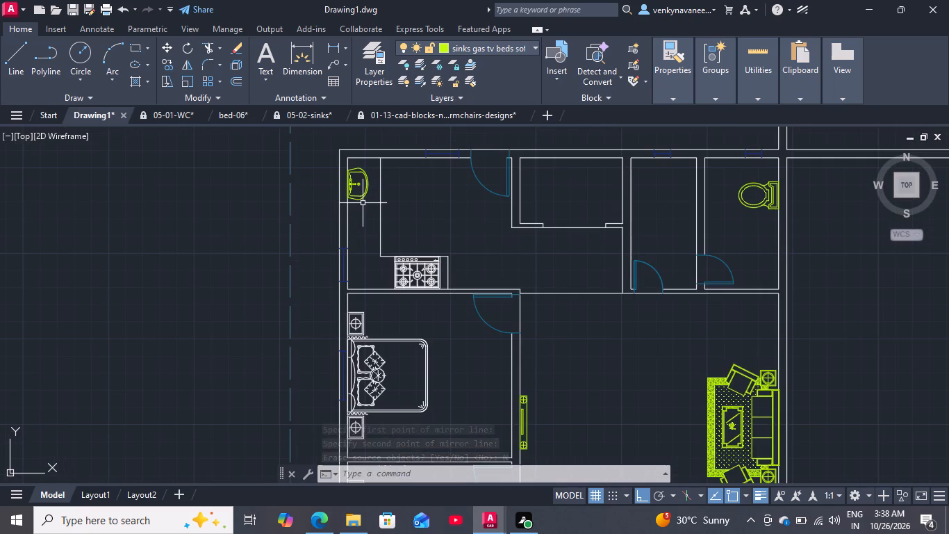
left_click(363, 197)
type("co")
key("Return")
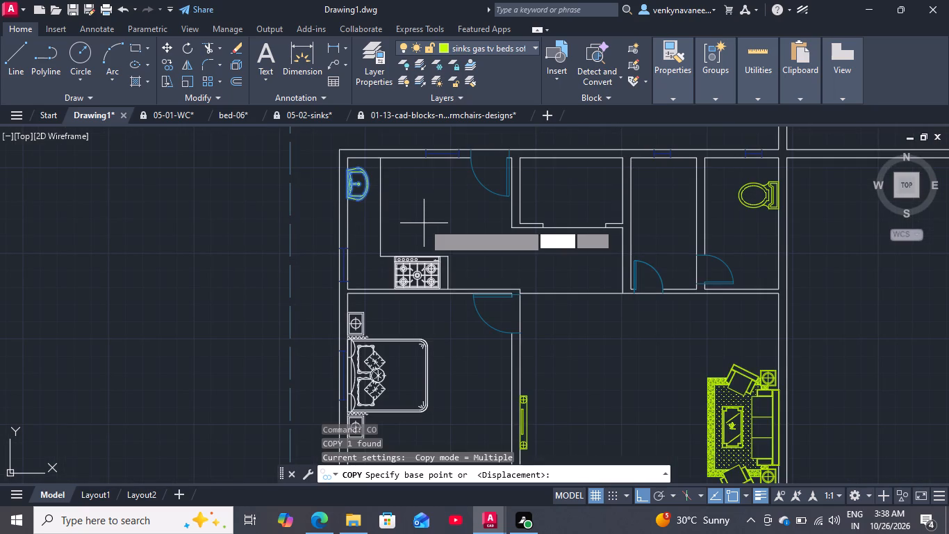
left_click(365, 223)
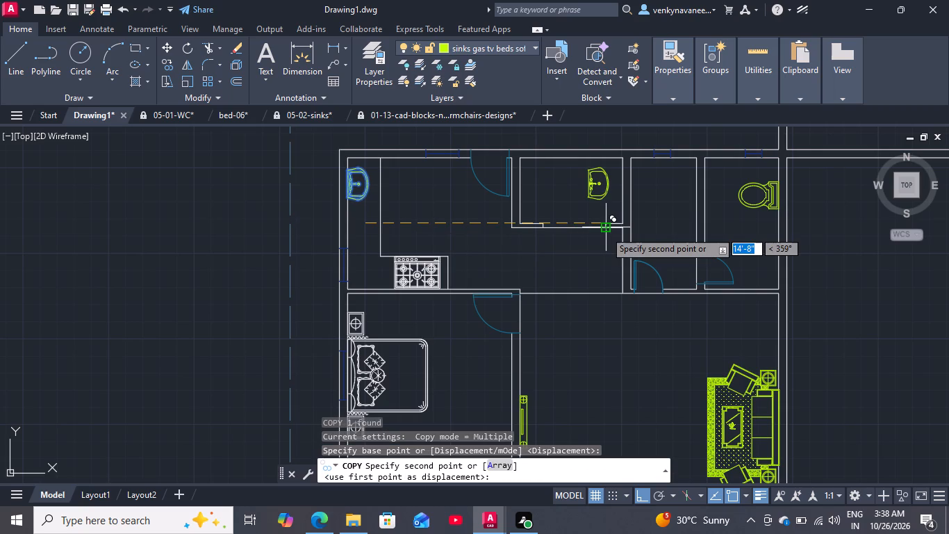
left_click(665, 227)
key("space")
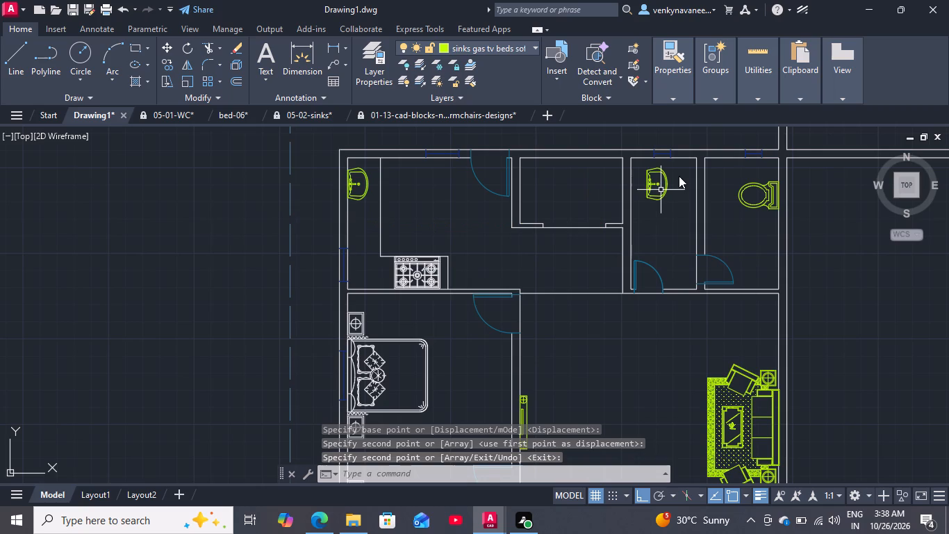
Rotate the copied sink 180° about the midpoint of its straight back edge.
left_click(668, 182)
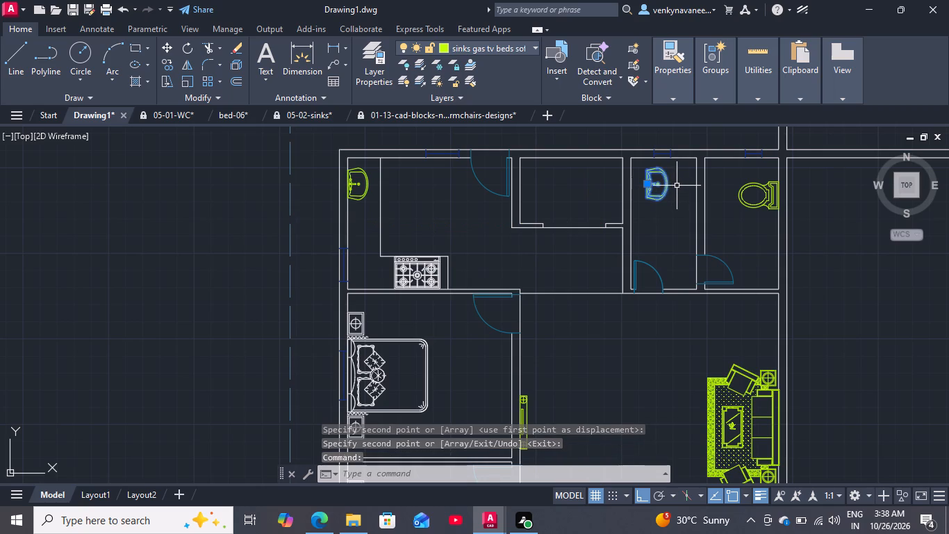
type("ro")
key("Return")
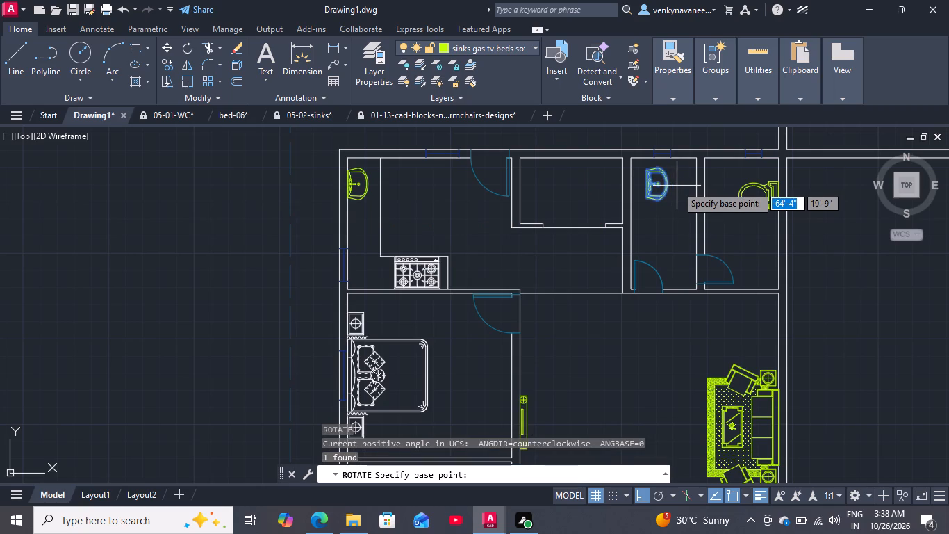
scroll(643, 180, "up", 1)
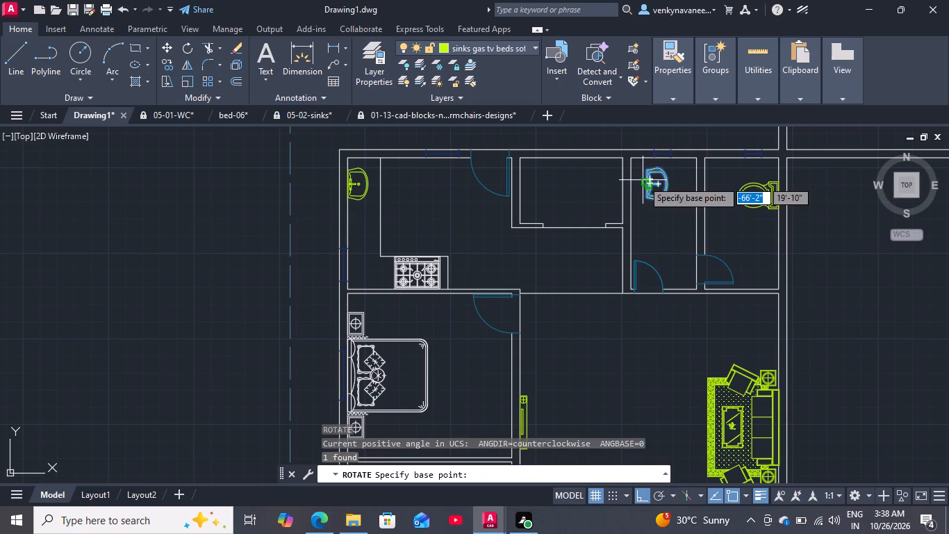
scroll(643, 180, "up", 2)
left_click(641, 195)
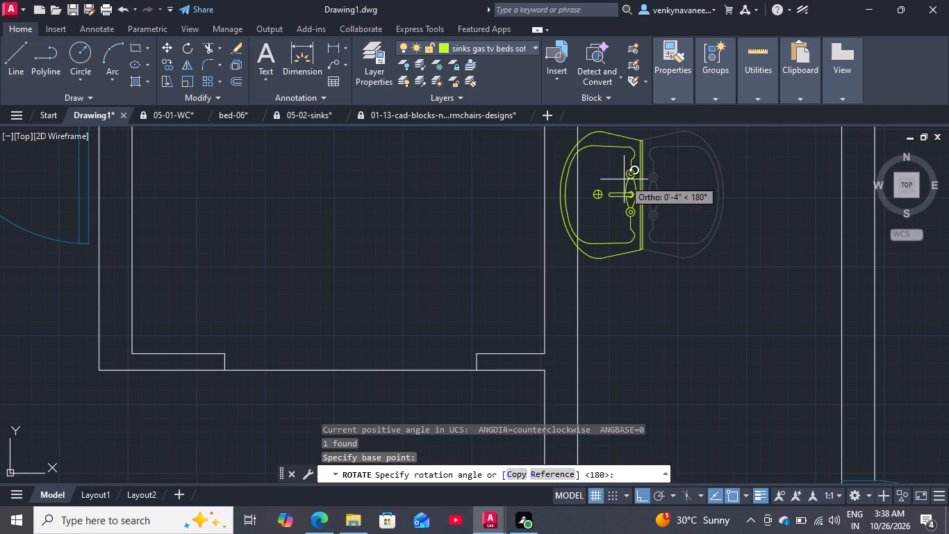
left_click(619, 179)
Move the rotated sink about 3'-0" horizontally so its back edge sits against the narrow room's right wall.
left_click(642, 194)
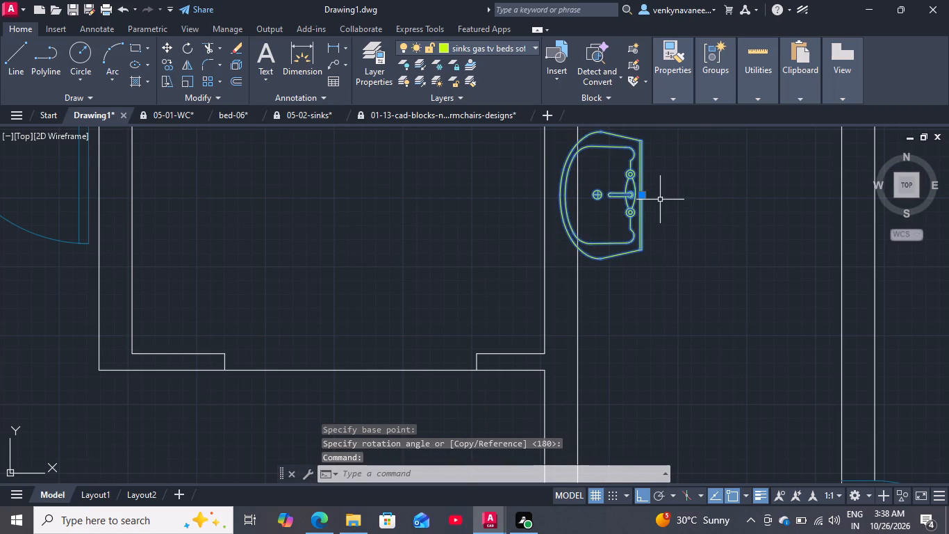
left_click_drag(641, 193, 650, 194)
scroll(723, 202, "down", 2)
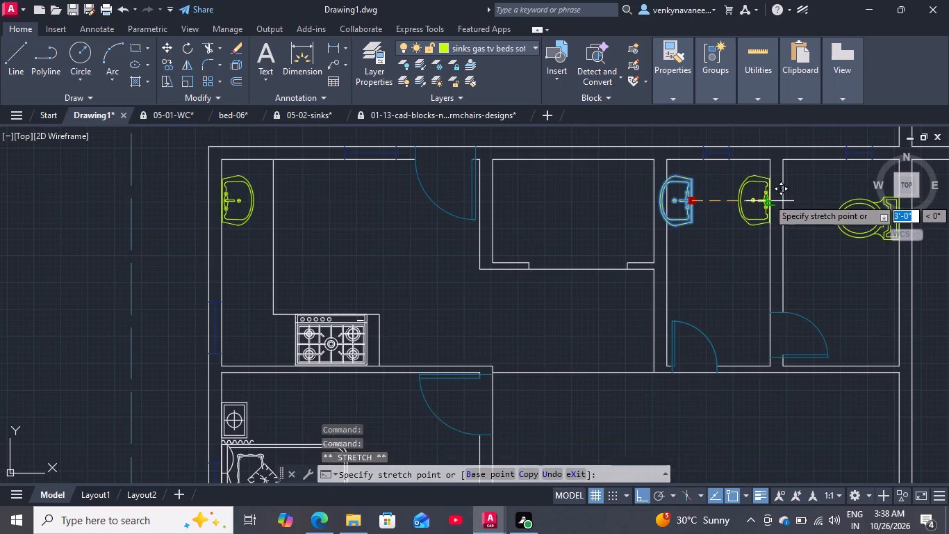
left_click(768, 198)
key("Escape")
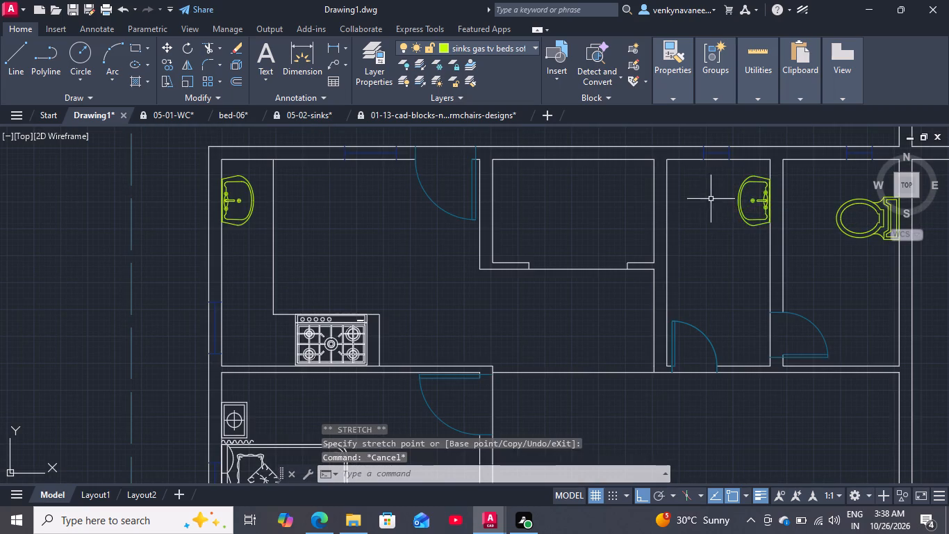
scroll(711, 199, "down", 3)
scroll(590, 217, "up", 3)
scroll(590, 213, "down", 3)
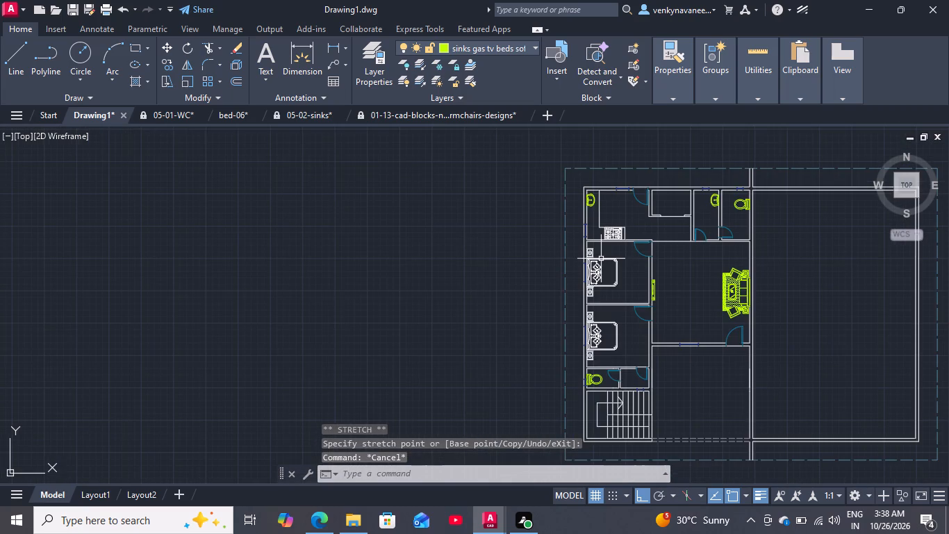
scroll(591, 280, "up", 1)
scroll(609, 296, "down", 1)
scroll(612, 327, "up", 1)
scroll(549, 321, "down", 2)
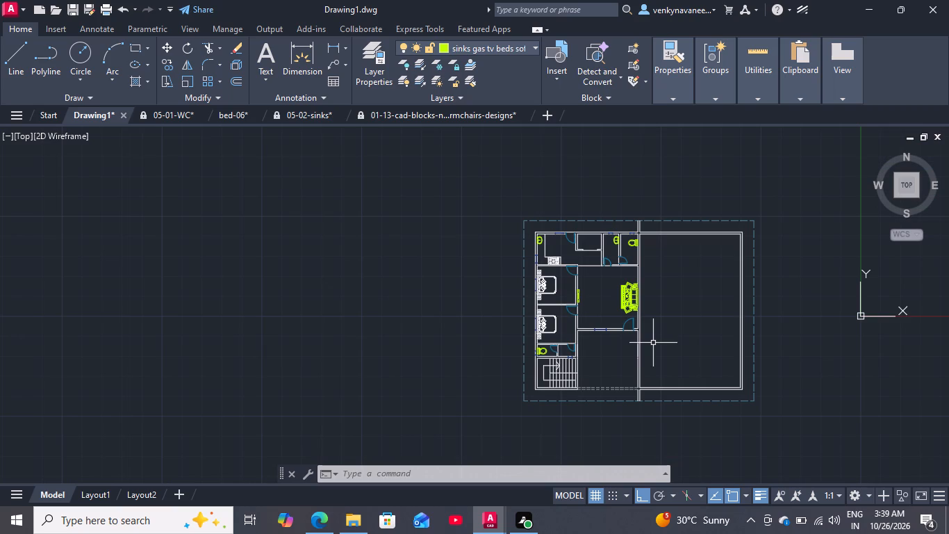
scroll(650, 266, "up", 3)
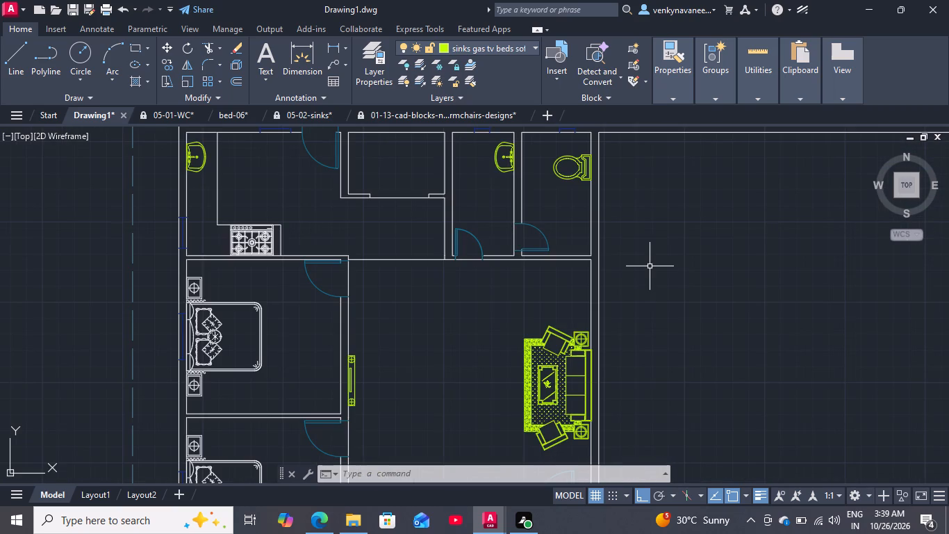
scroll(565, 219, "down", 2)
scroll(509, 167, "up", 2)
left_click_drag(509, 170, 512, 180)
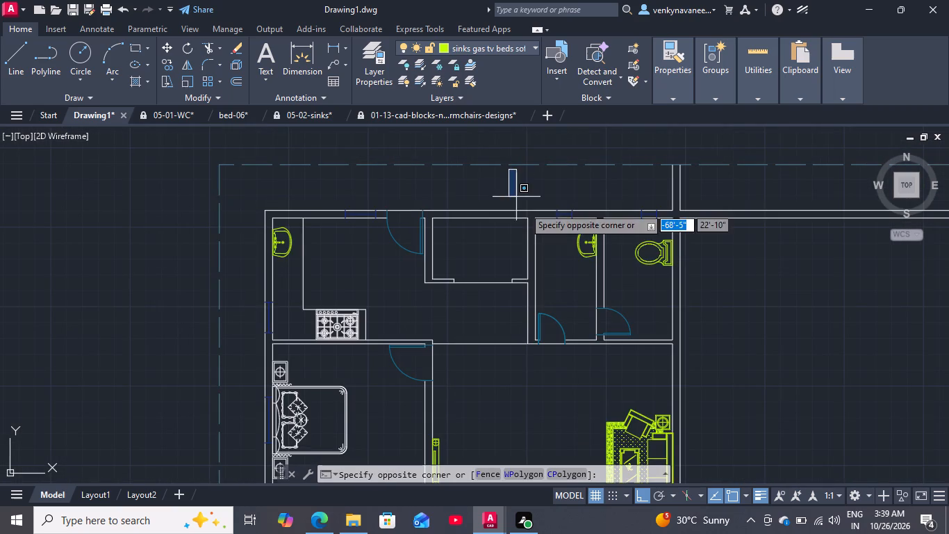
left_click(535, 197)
Place a horizontal single-line text label "D" in the wall opening of the kitchen's upper door.
scroll(598, 220, "up", 2)
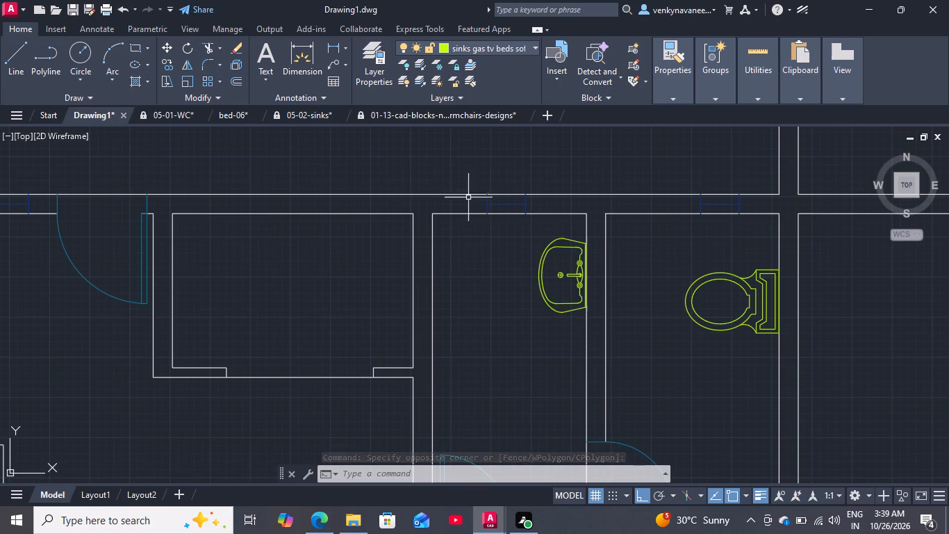
type("dt")
key("Return")
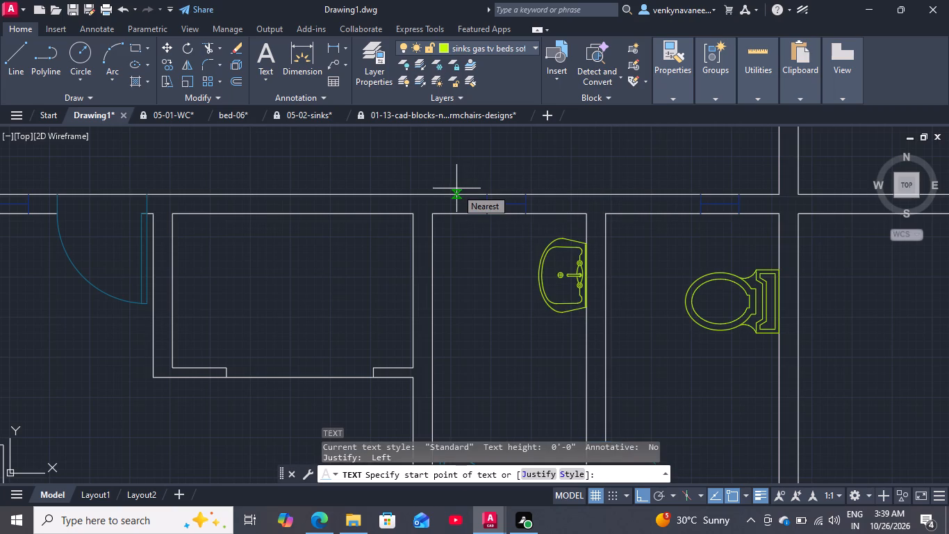
scroll(94, 211, "up", 2)
left_click(95, 216)
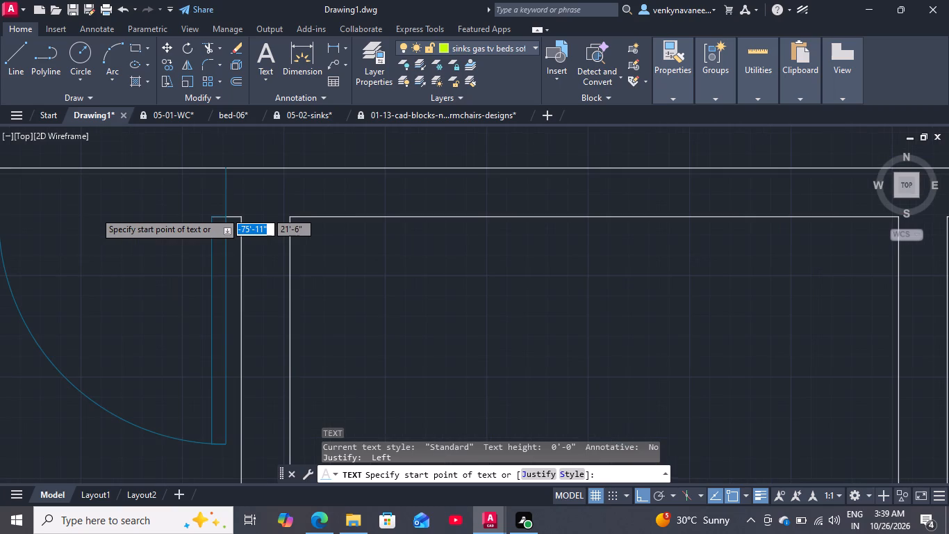
left_click(97, 177)
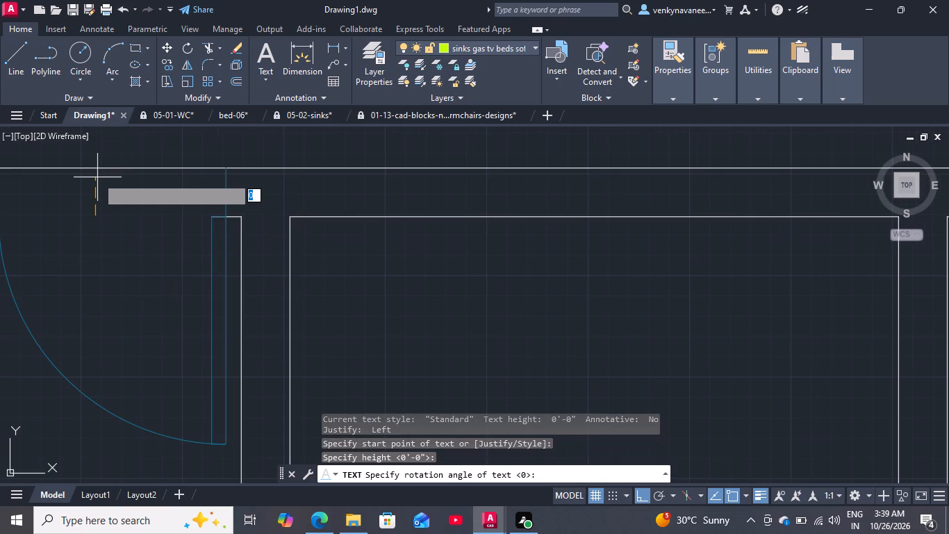
left_click(137, 200)
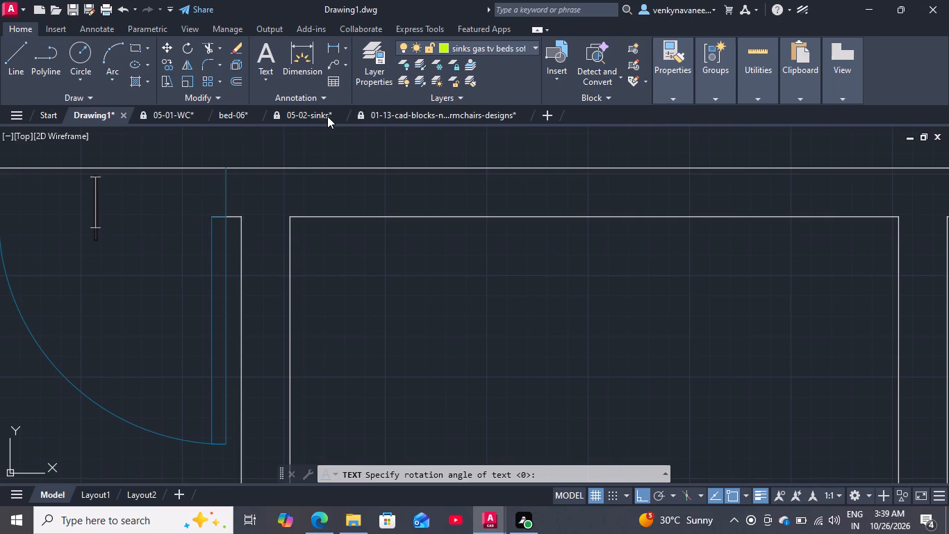
key("d")
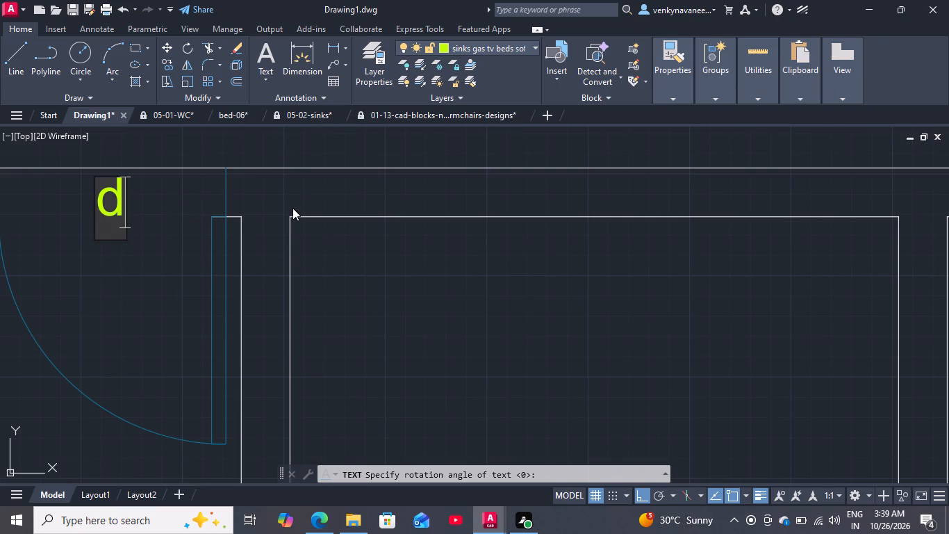
key("BackSpace")
key("shift+d")
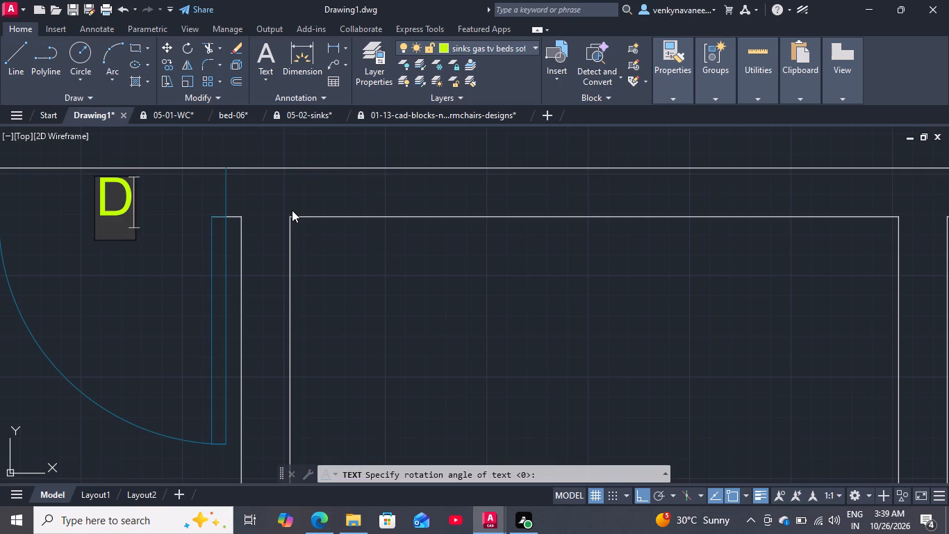
left_click(349, 255)
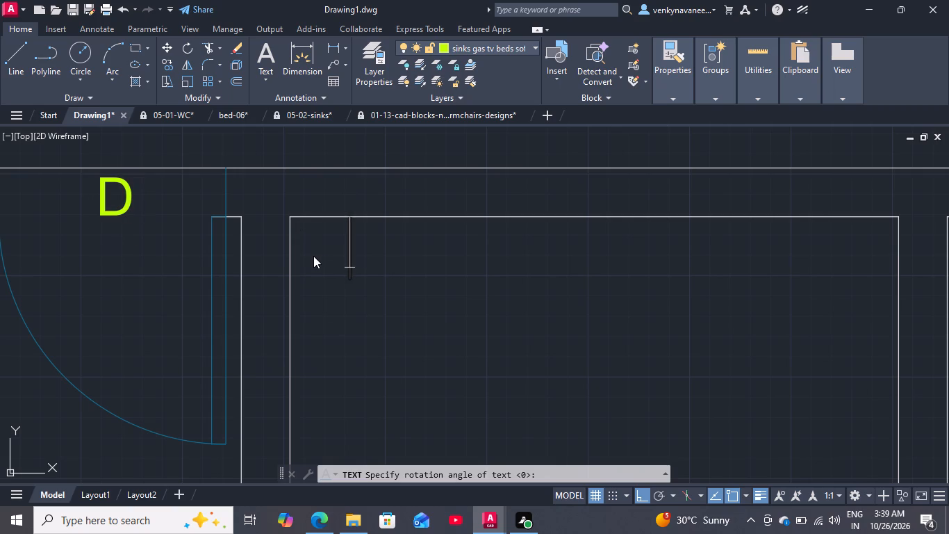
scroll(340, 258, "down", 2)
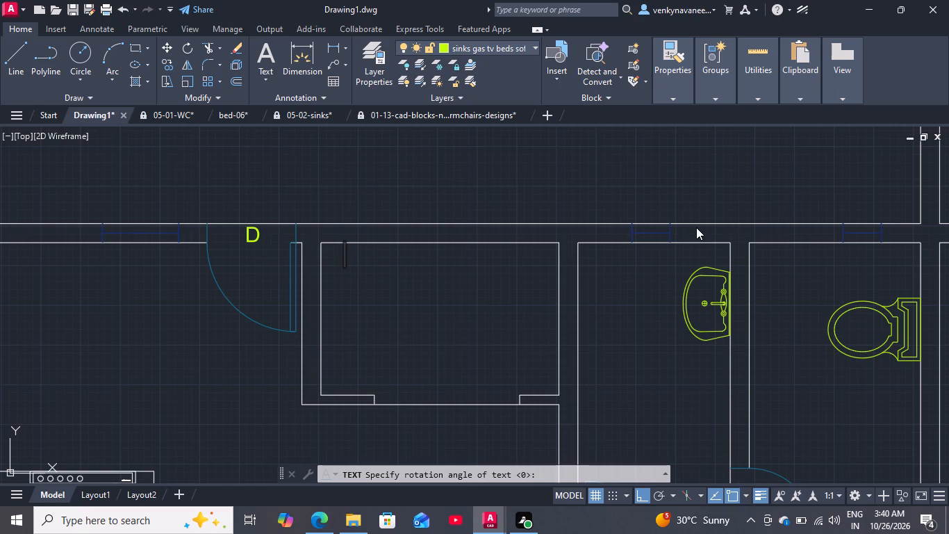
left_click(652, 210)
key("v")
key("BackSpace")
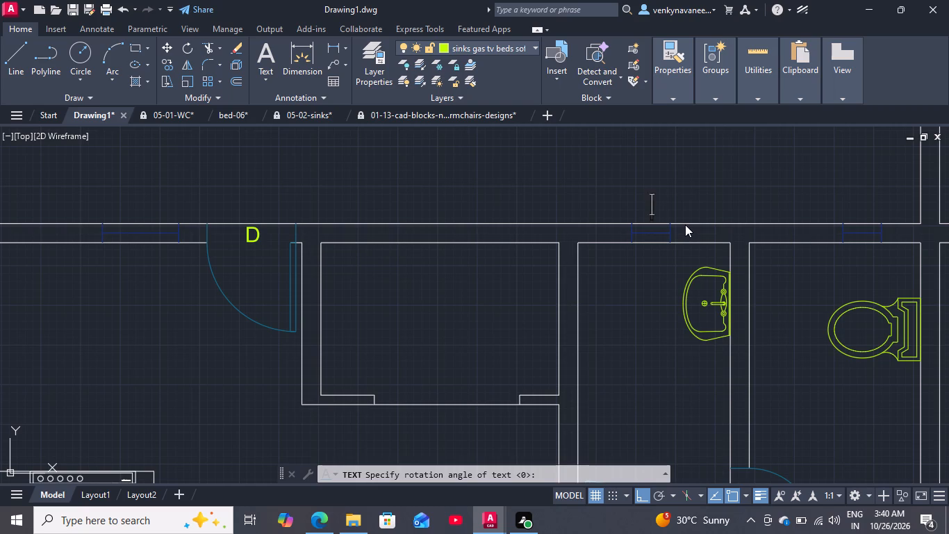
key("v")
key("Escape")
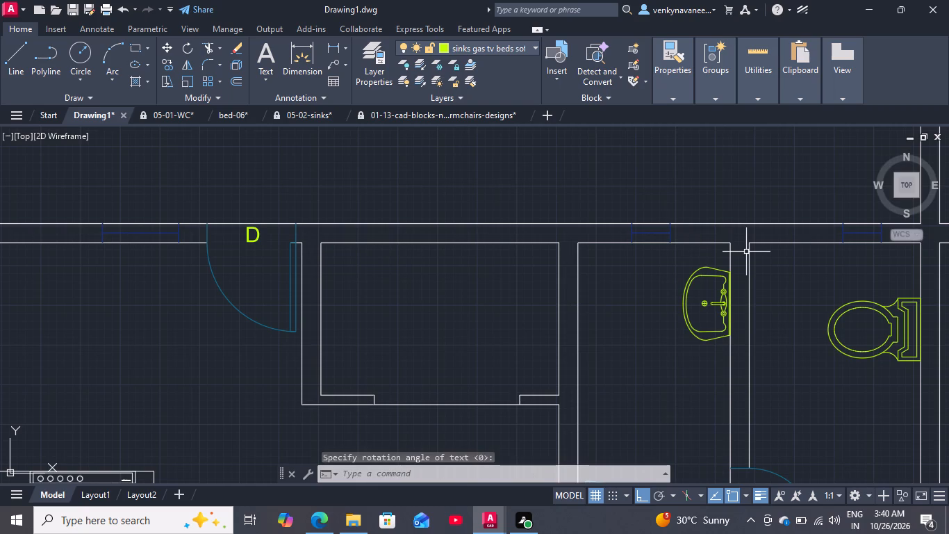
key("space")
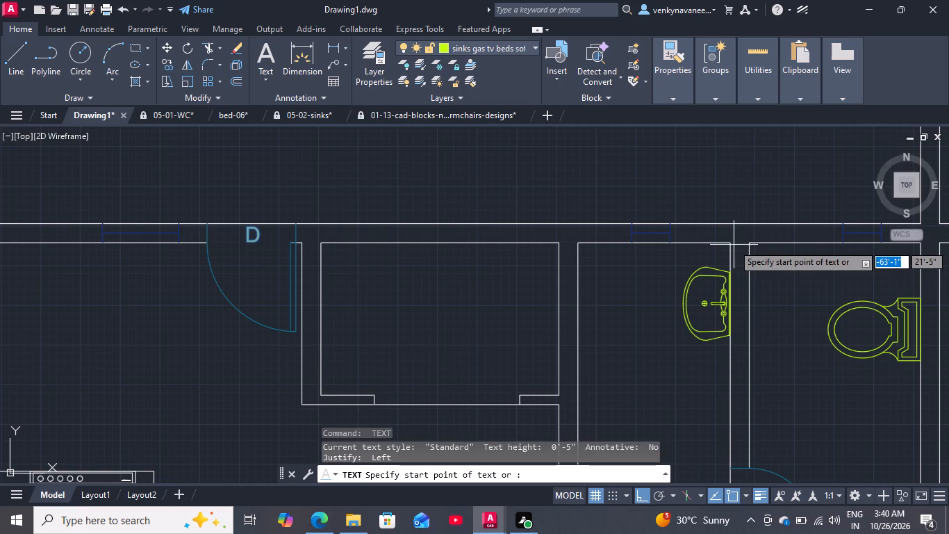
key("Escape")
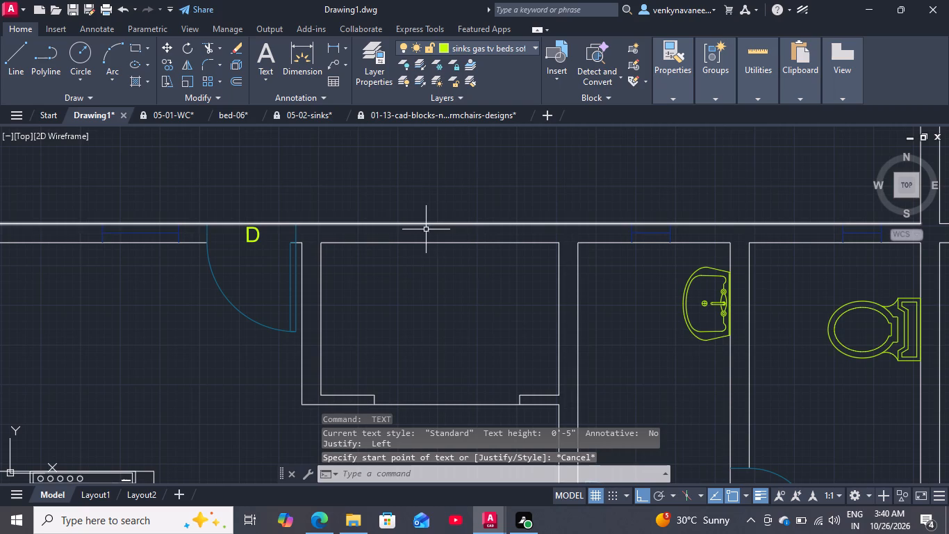
Copy the kitchen door's "D" label to just above the two small upper-wall windows of the narrow sink room and the toilet room.
left_click(256, 241)
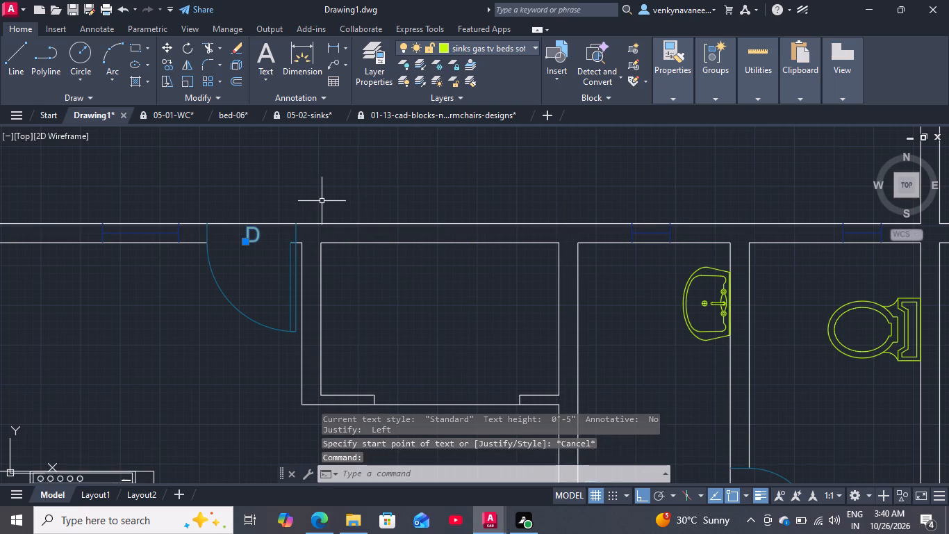
key("c")
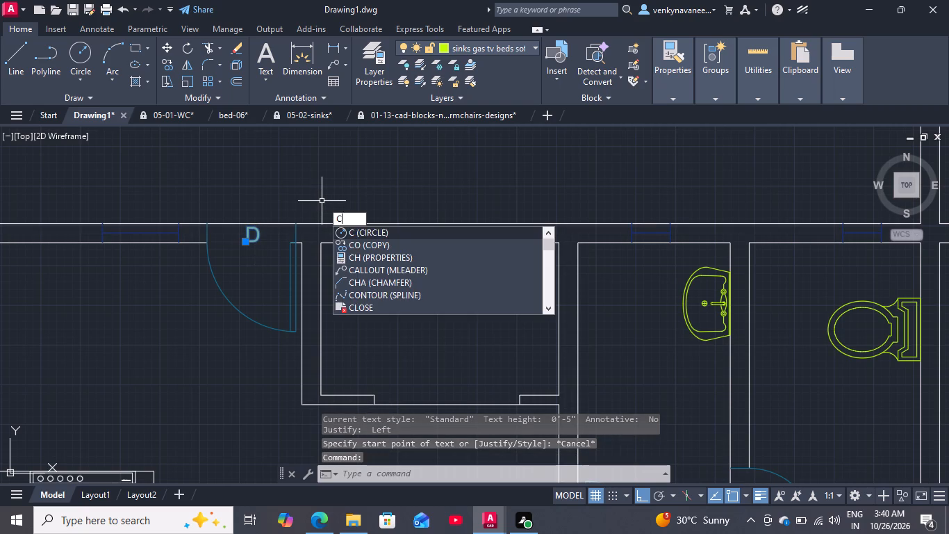
key("o")
key("Return")
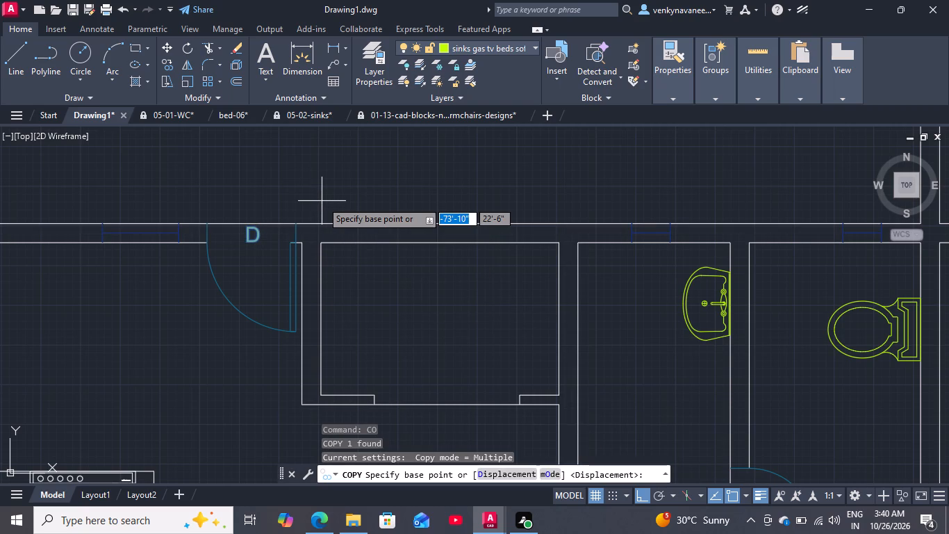
left_click(254, 245)
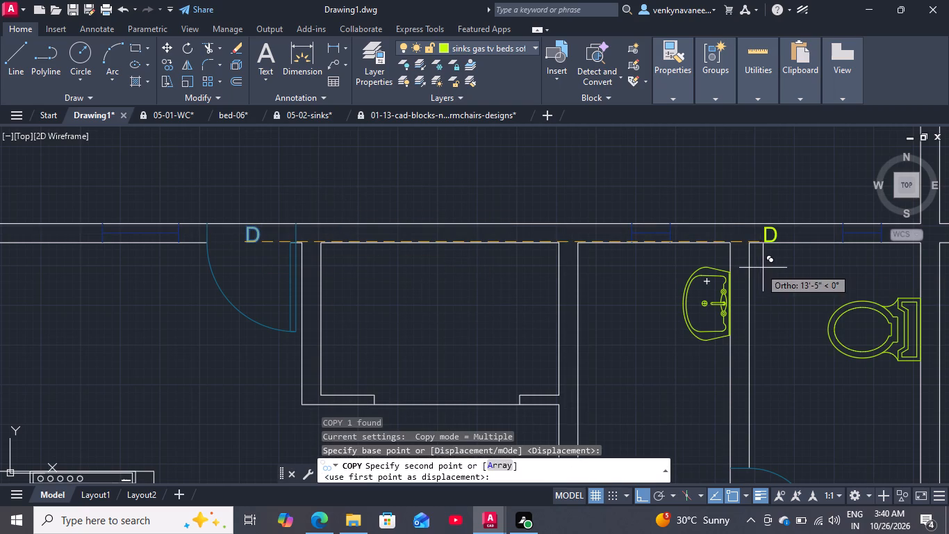
left_click(644, 220)
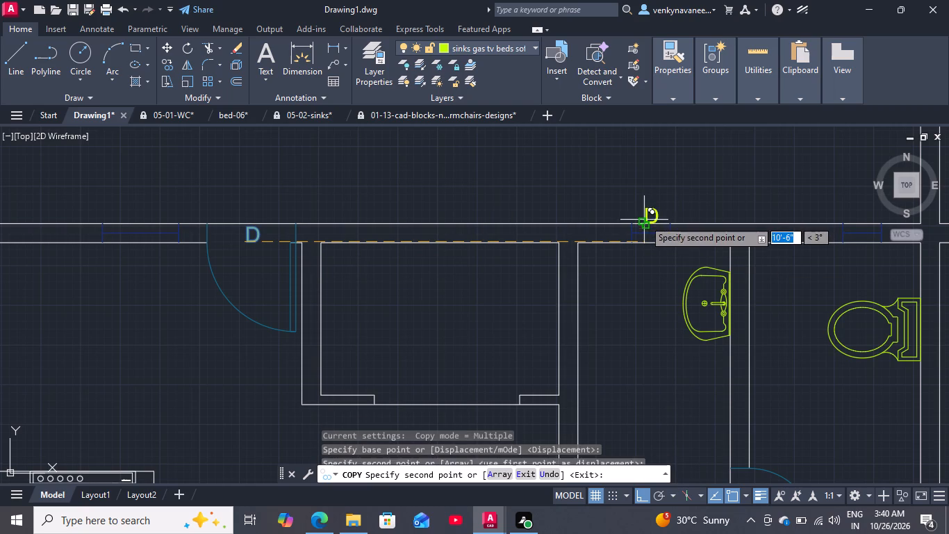
scroll(704, 236, "down", 1)
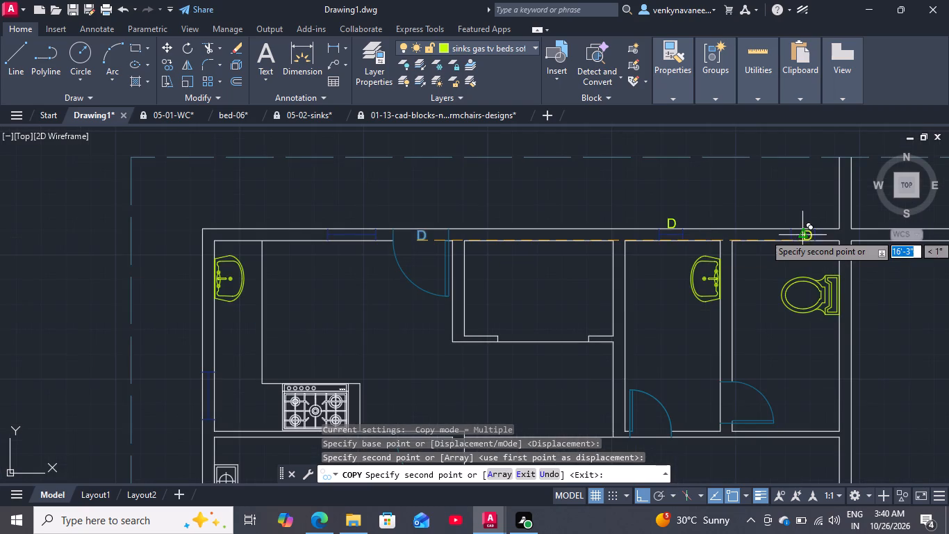
scroll(798, 228, "up", 2)
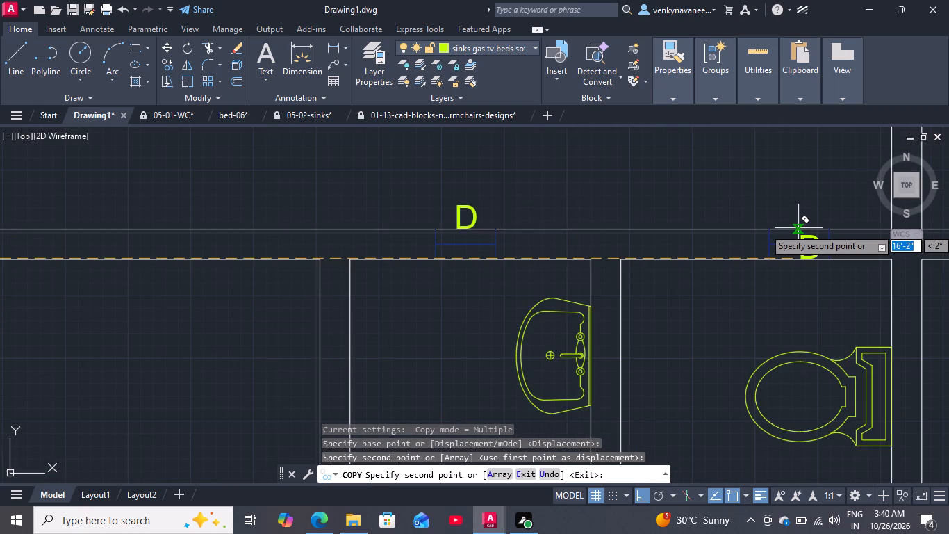
left_click(798, 228)
Place further copies of the "D" label in the door openings of the narrow sink room and the adjacent toilet room.
scroll(741, 261, "down", 2)
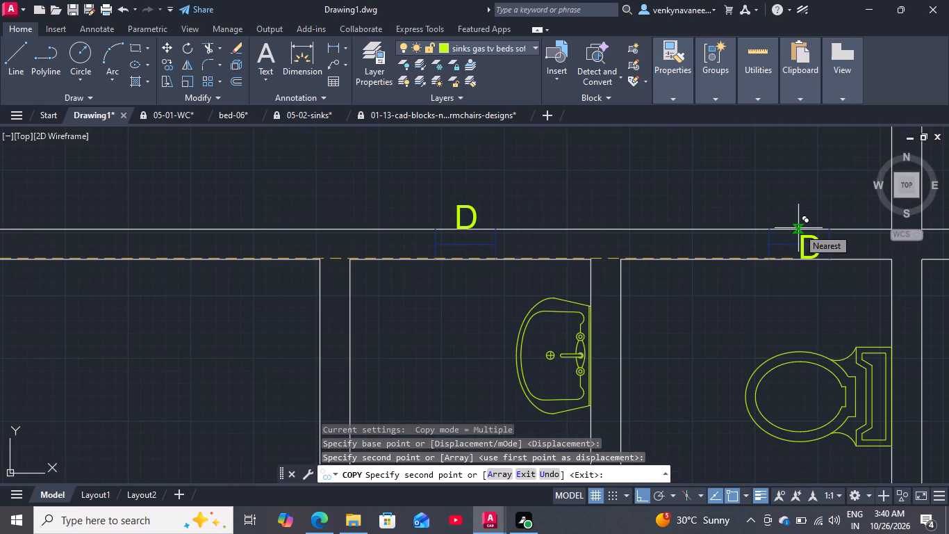
scroll(498, 307, "down", 1)
scroll(482, 343, "up", 1)
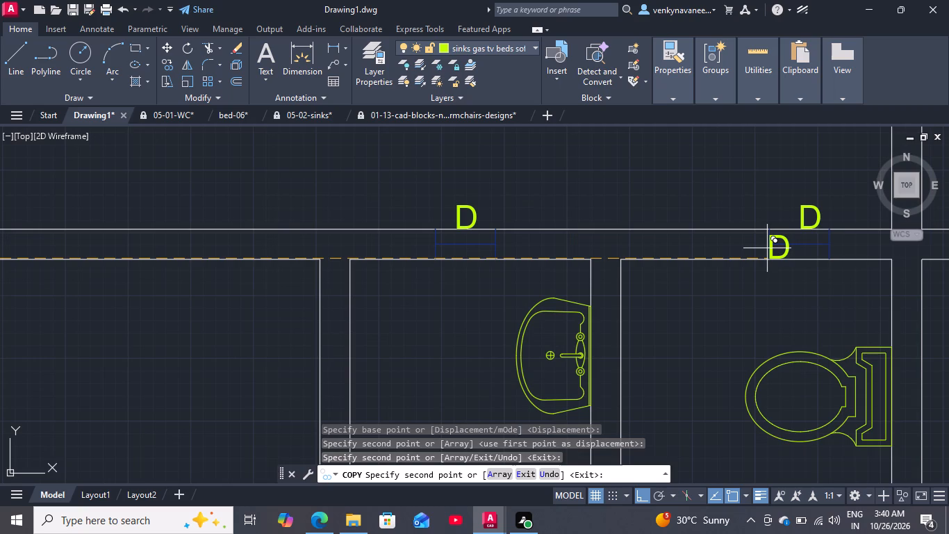
scroll(477, 341, "up", 1)
scroll(472, 330, "down", 1)
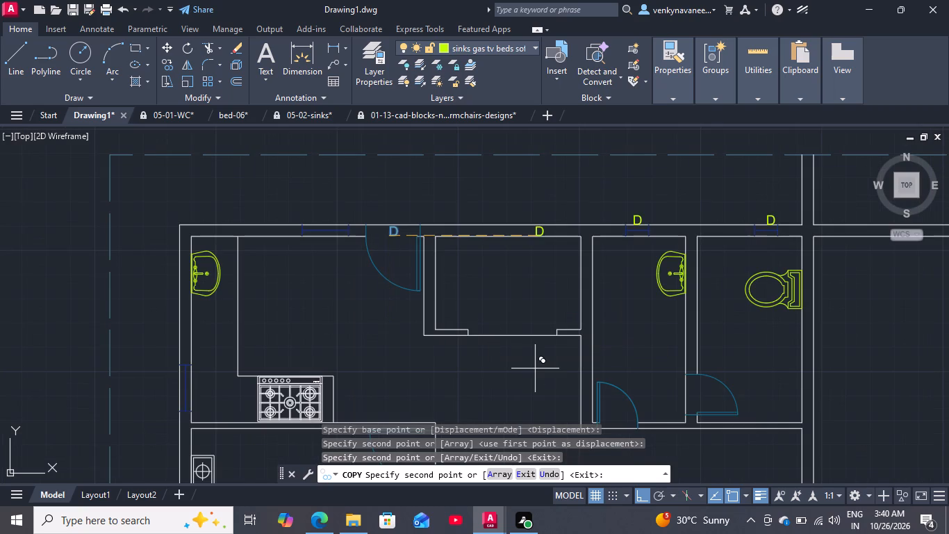
scroll(584, 414, "up", 1)
scroll(599, 391, "down", 1)
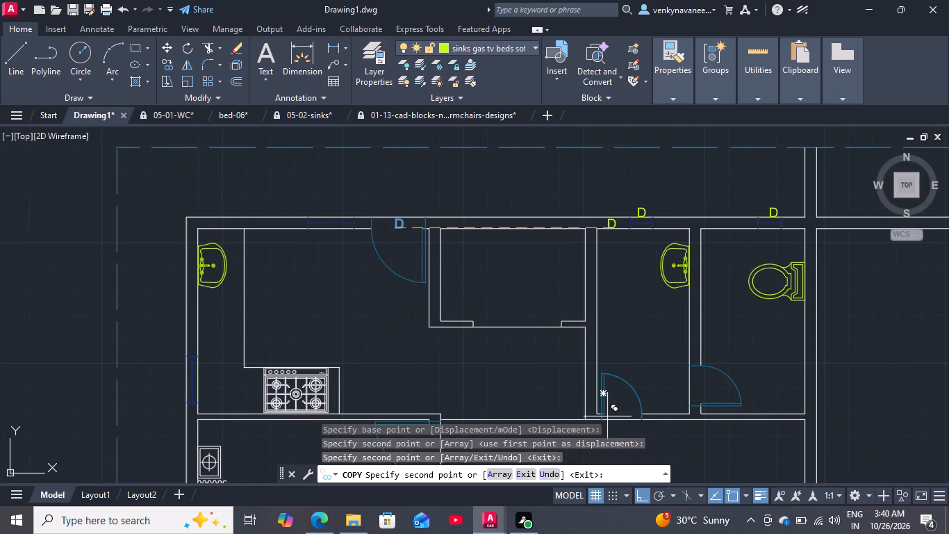
scroll(613, 423, "up", 2)
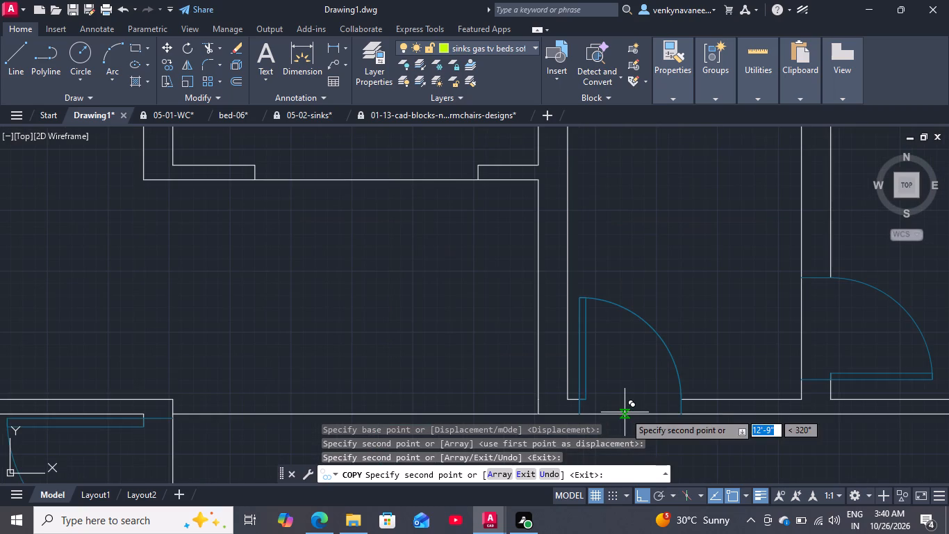
left_click(625, 412)
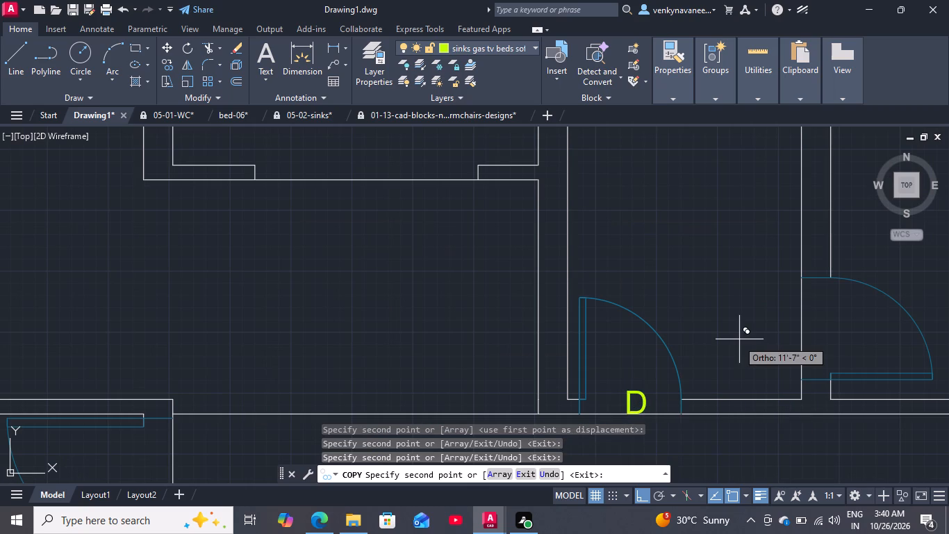
left_click(798, 335)
scroll(710, 327, "down", 2)
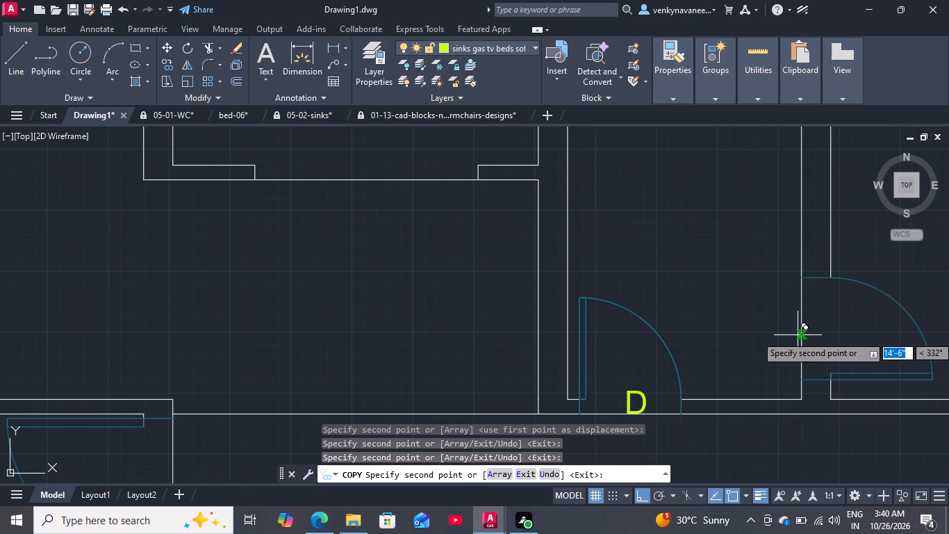
Close the 01-13 sofa and armchairs blocks drawing without saving its changes.
left_click(524, 114)
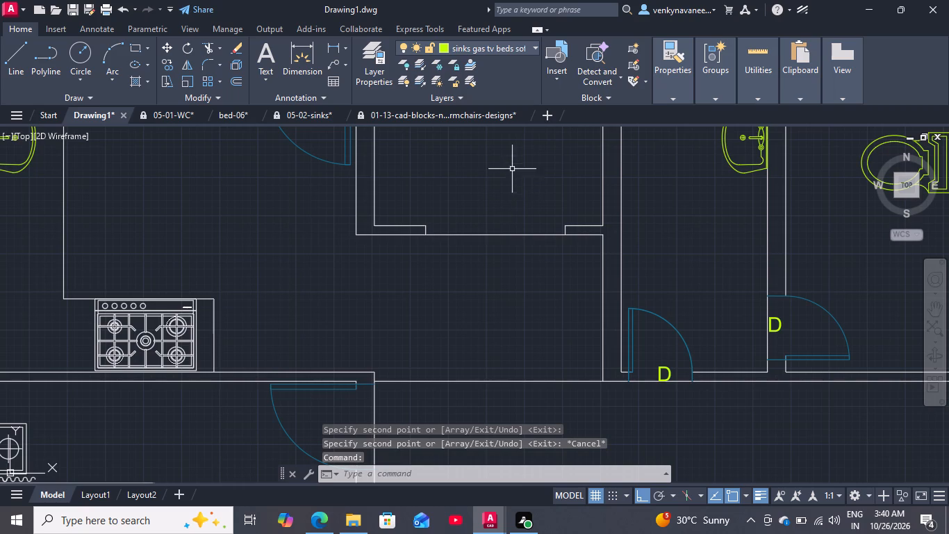
left_click(522, 112)
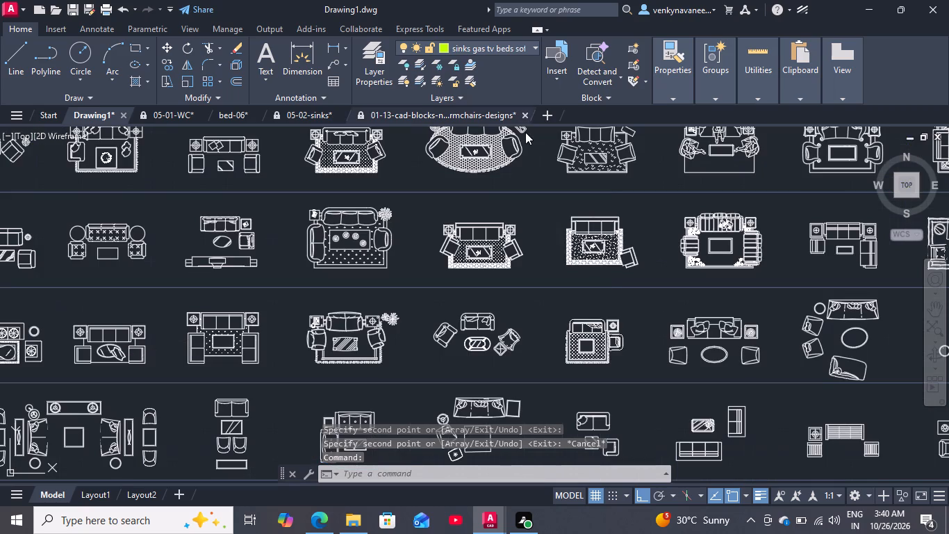
left_click(507, 291)
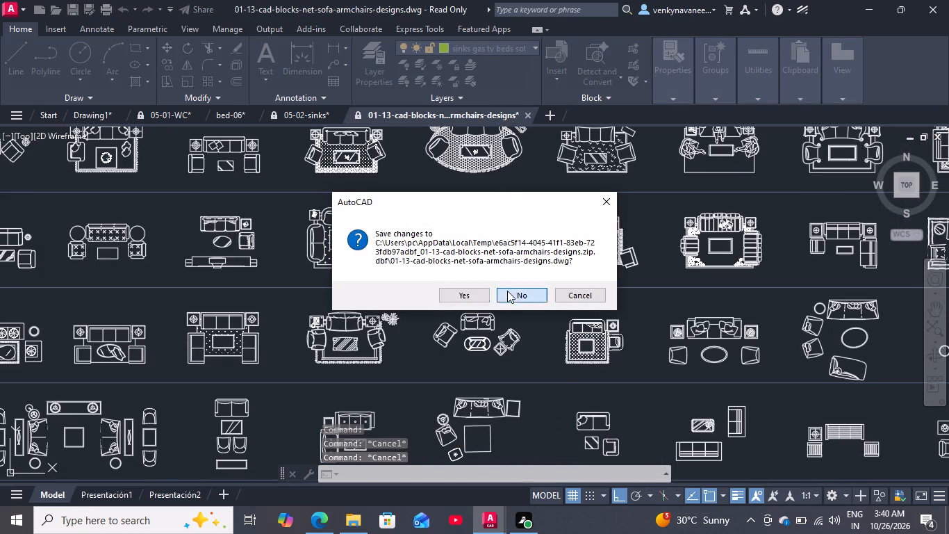
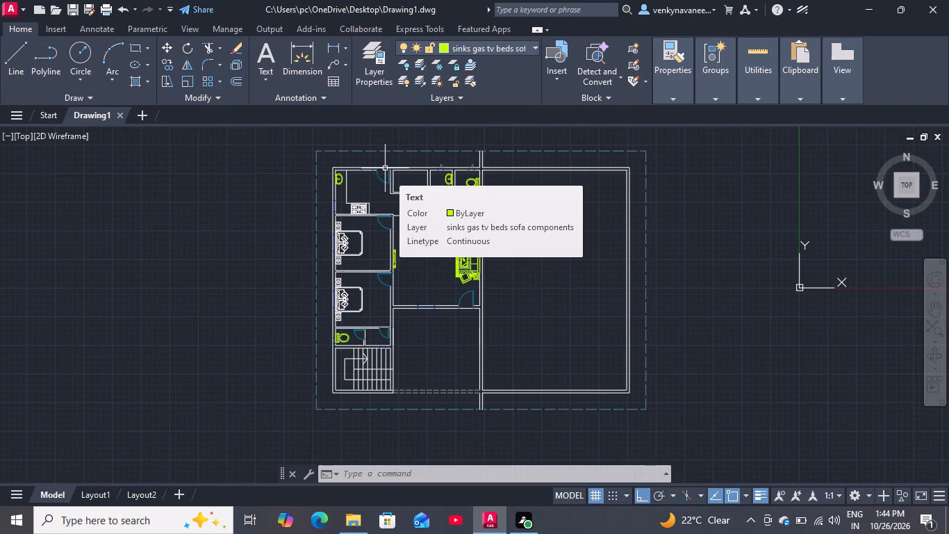
Change the D label at the door of the narrow washbasin room beside the toilet to D1.
scroll(390, 169, "up", 2)
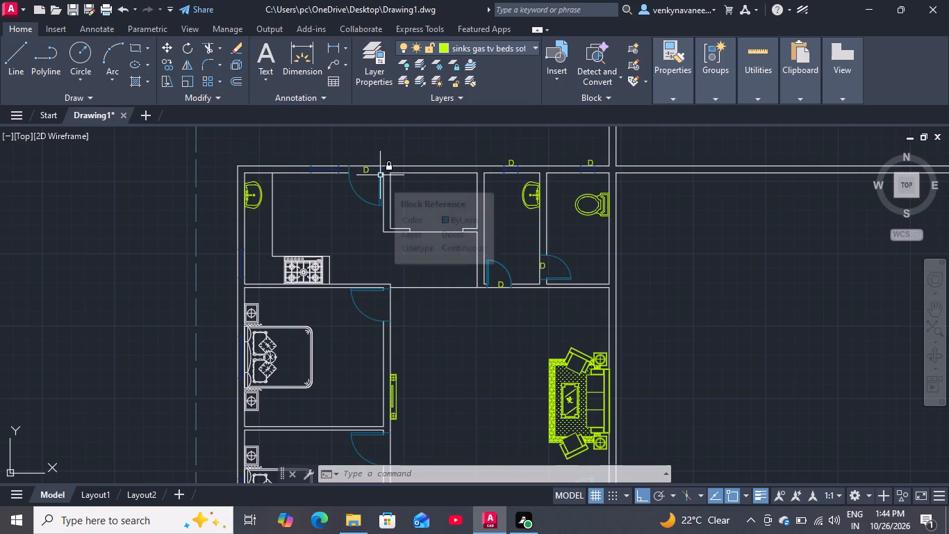
scroll(358, 170, "up", 2)
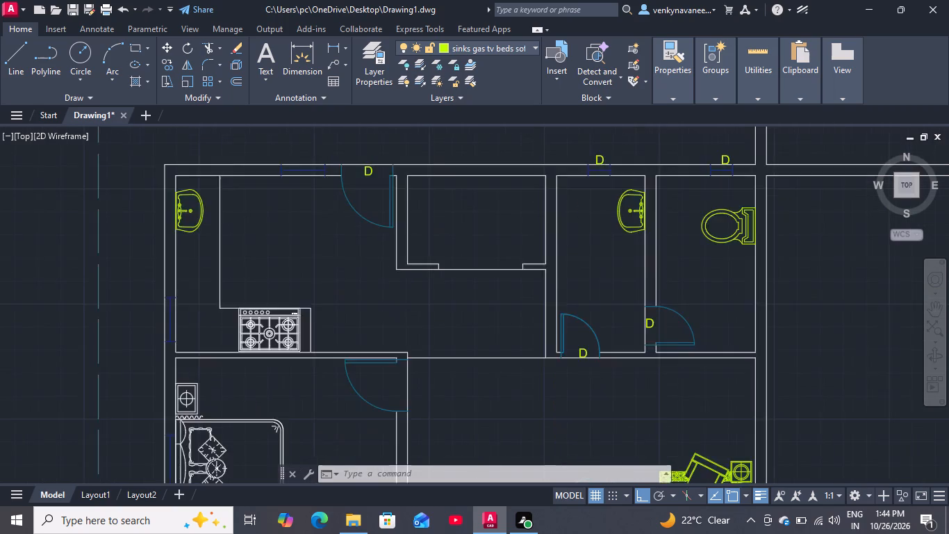
scroll(399, 173, "down", 1)
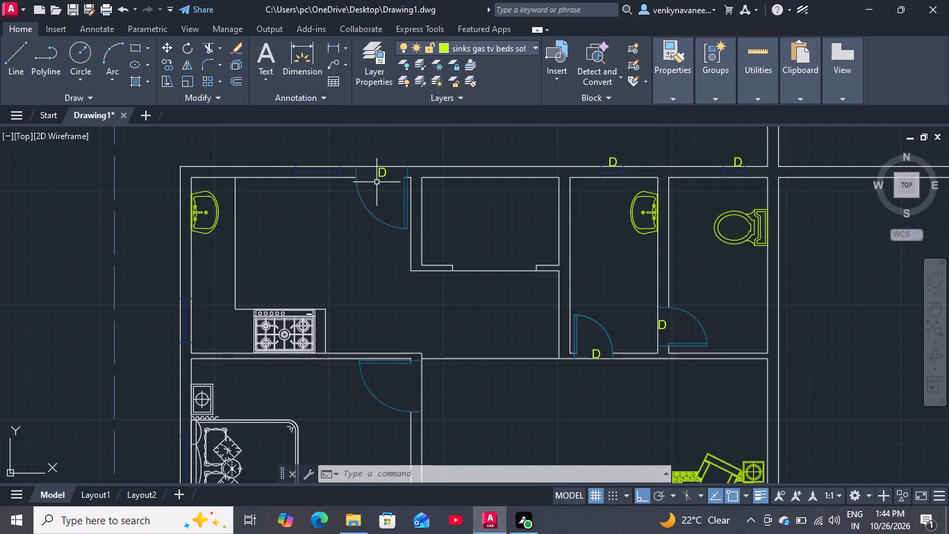
scroll(370, 184, "up", 1)
scroll(370, 184, "down", 1)
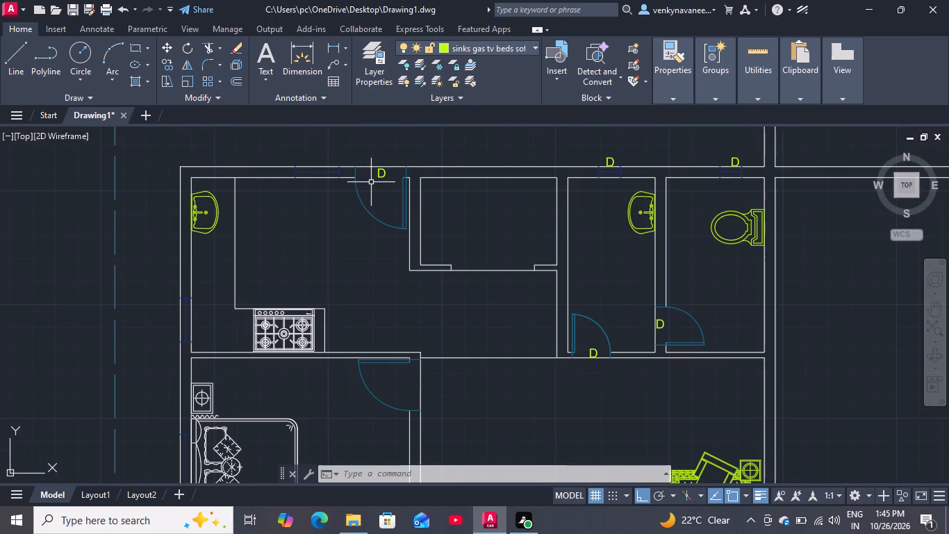
scroll(601, 373, "up", 2)
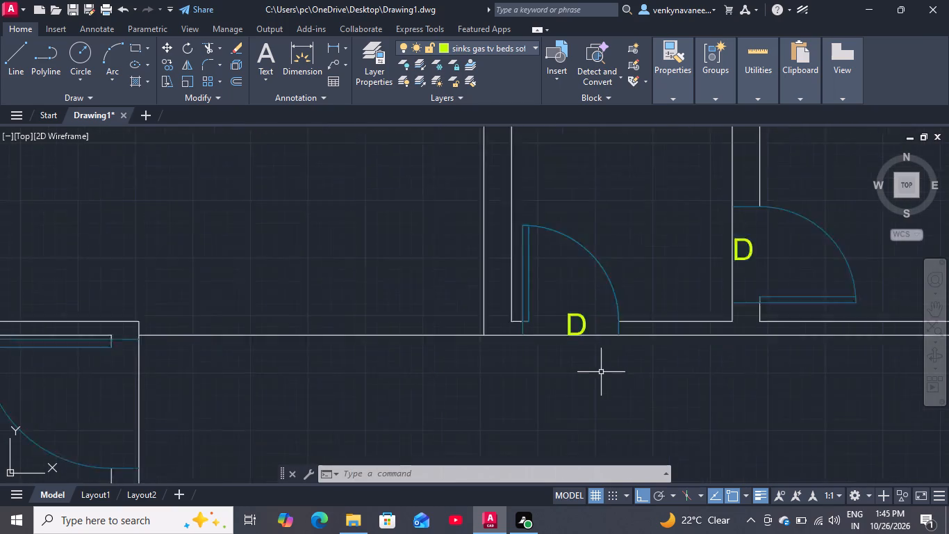
scroll(601, 369, "up", 1)
double_click(568, 309)
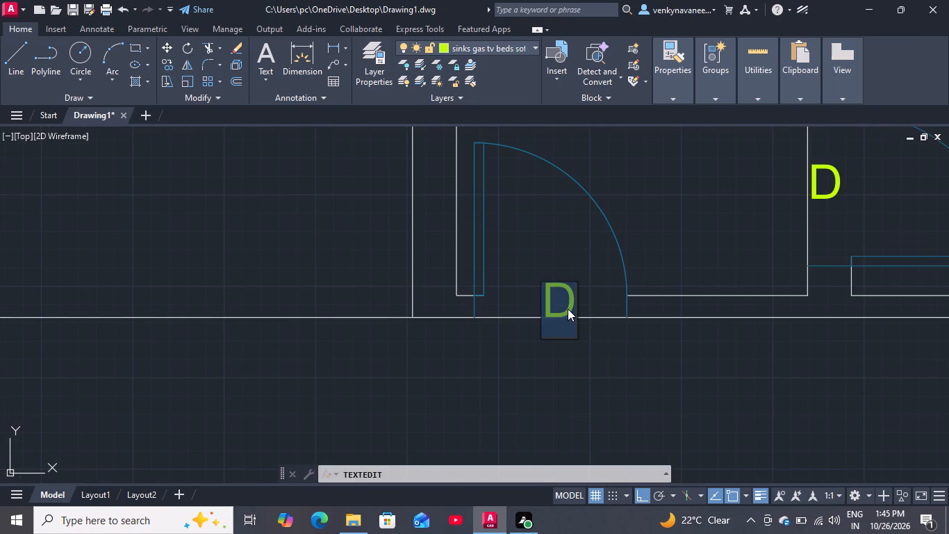
left_click(571, 315)
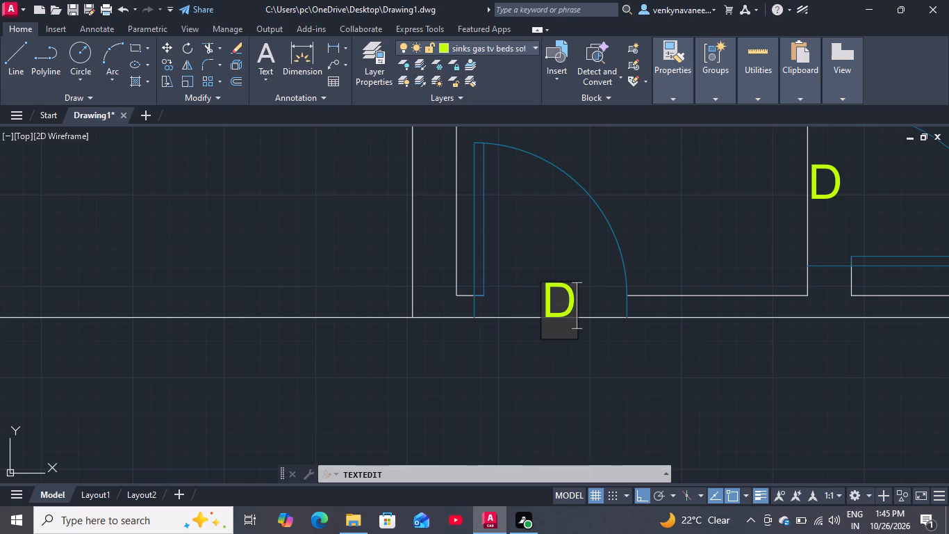
key("1")
left_click(587, 271)
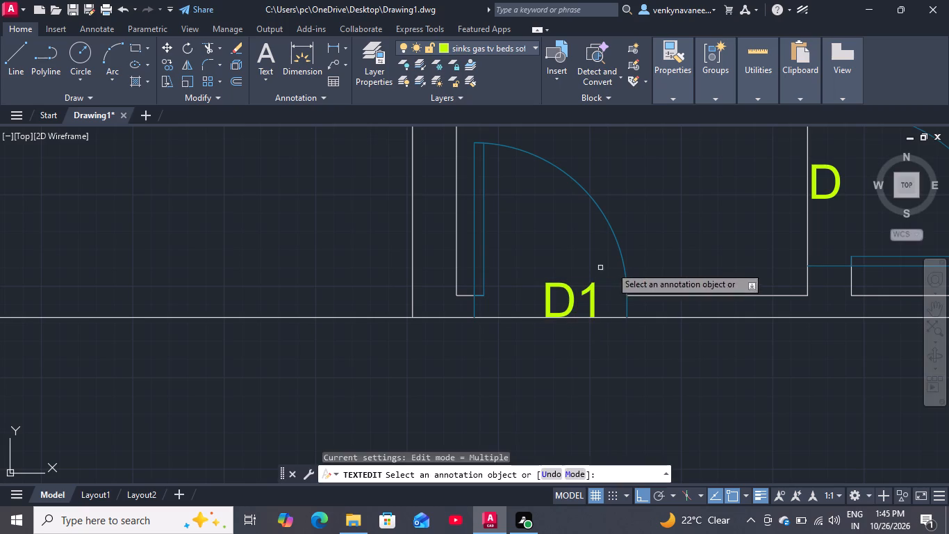
Change the D label at the toilet room's door to D1 and finish text editing.
left_click(825, 197)
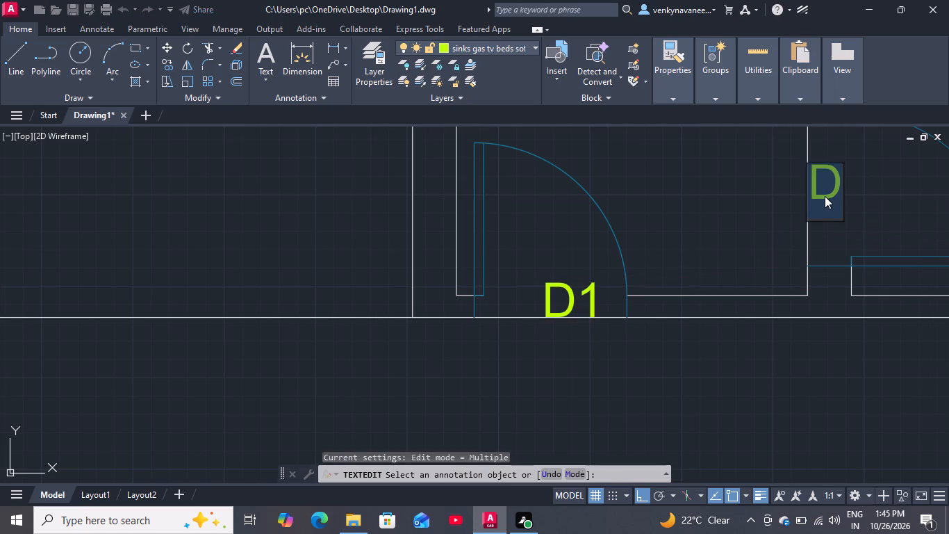
key("1")
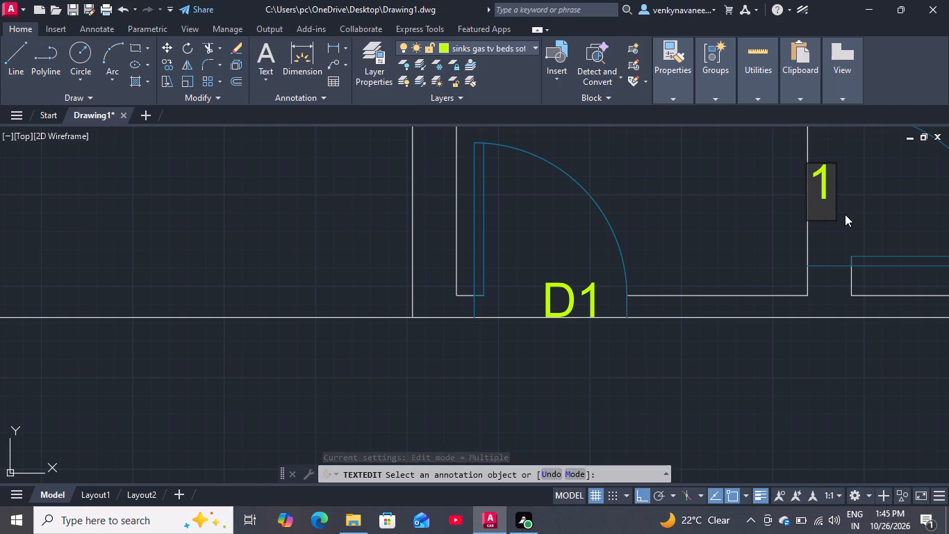
key("BackSpace")
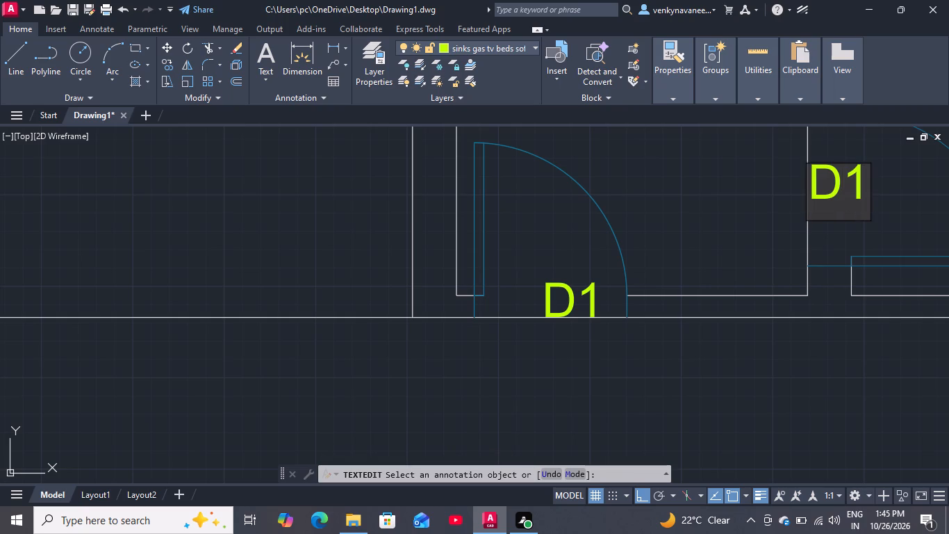
left_click(818, 250)
scroll(775, 229, "down", 2)
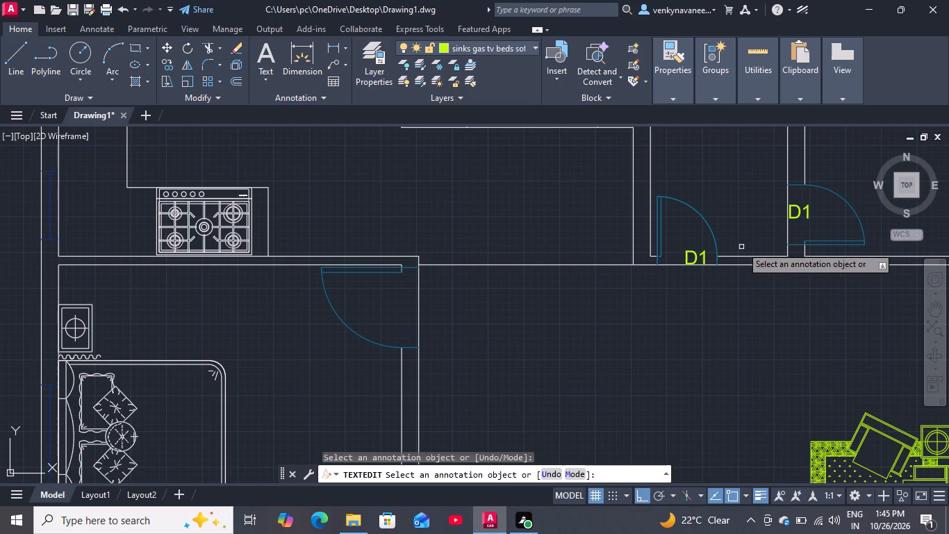
key("space")
Shift the washbasin room's D1 label horizontally toward the door leaf so it sits centred in the door opening.
left_click(704, 257)
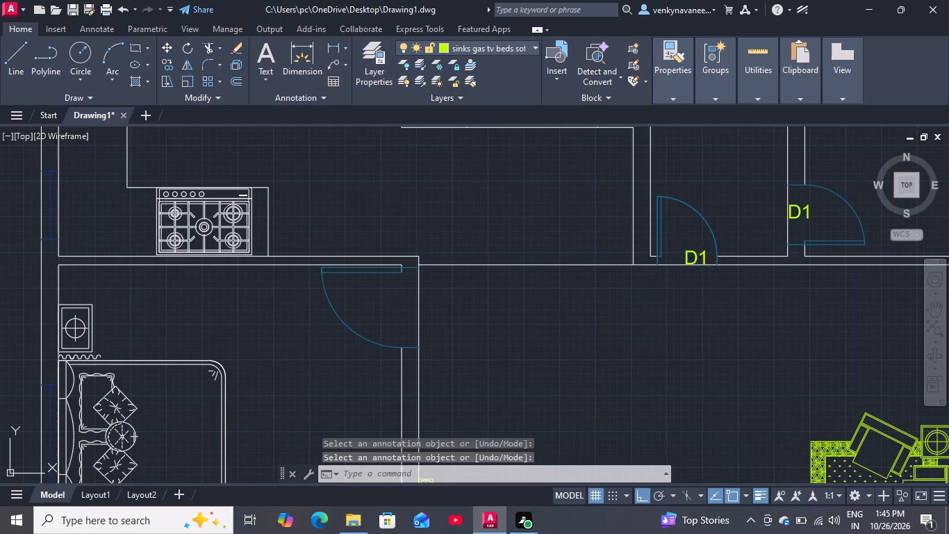
left_click(686, 267)
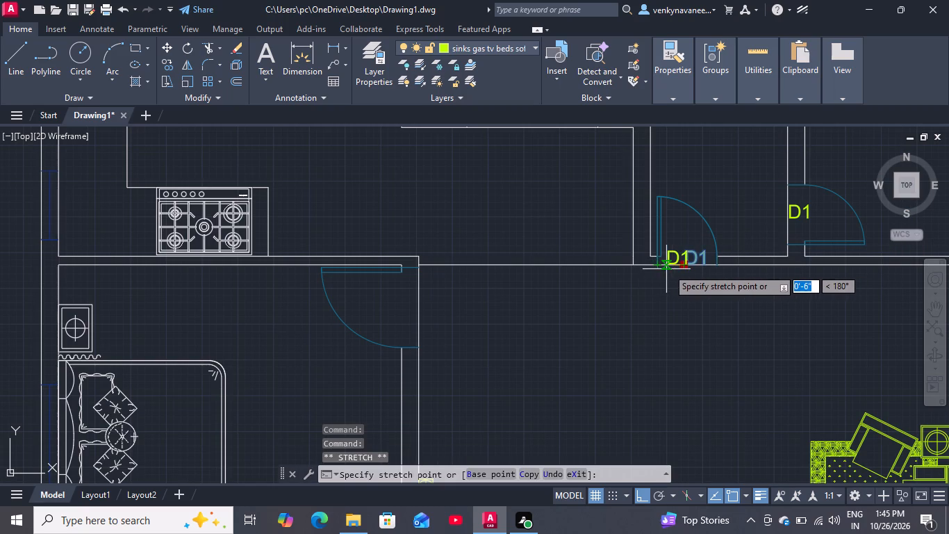
scroll(672, 268, "up", 4)
left_click(668, 259)
scroll(663, 266, "down", 3)
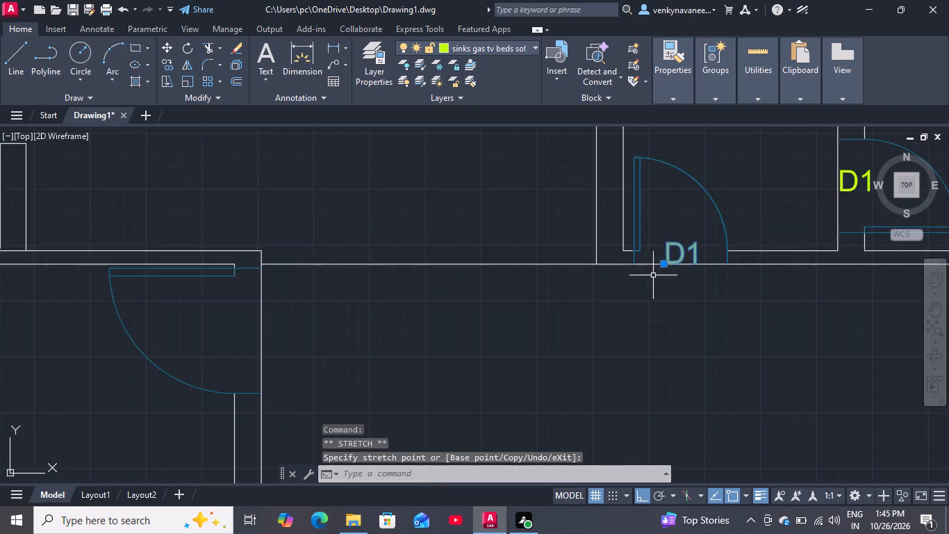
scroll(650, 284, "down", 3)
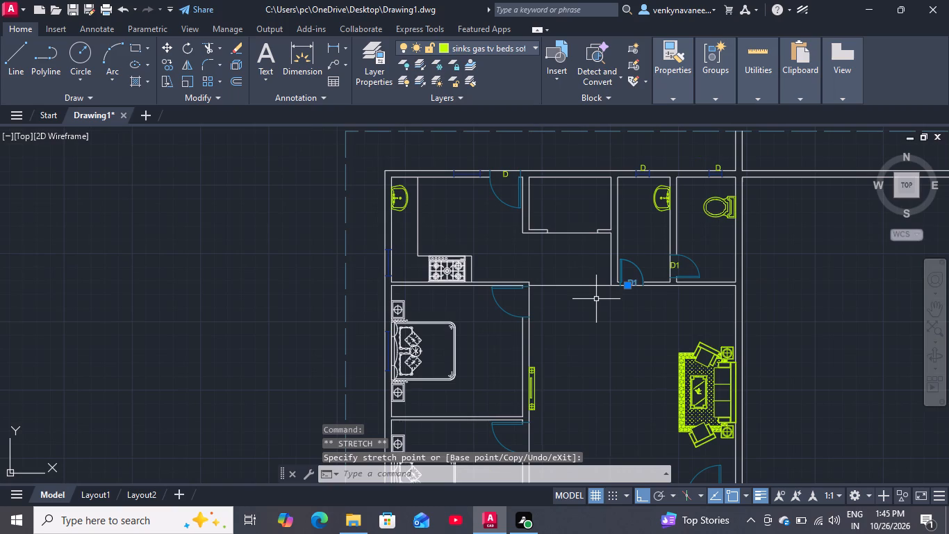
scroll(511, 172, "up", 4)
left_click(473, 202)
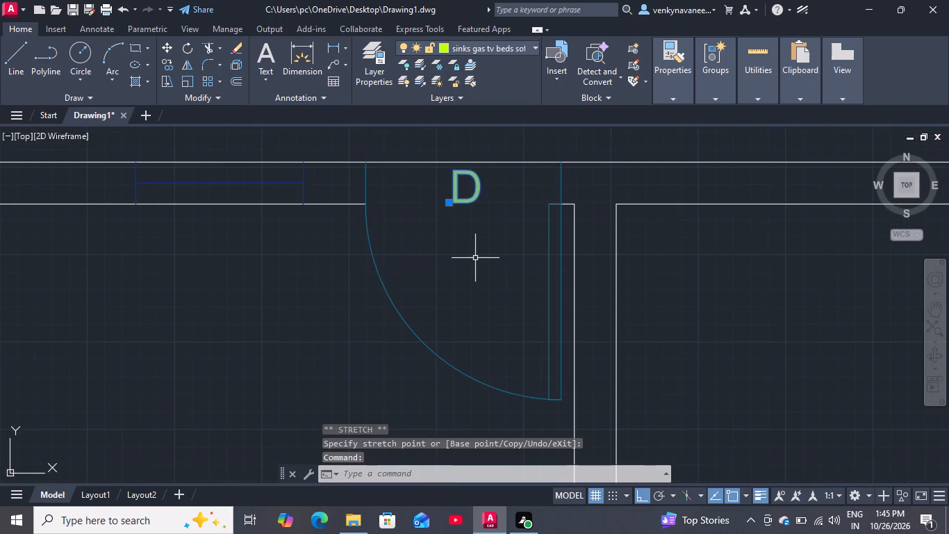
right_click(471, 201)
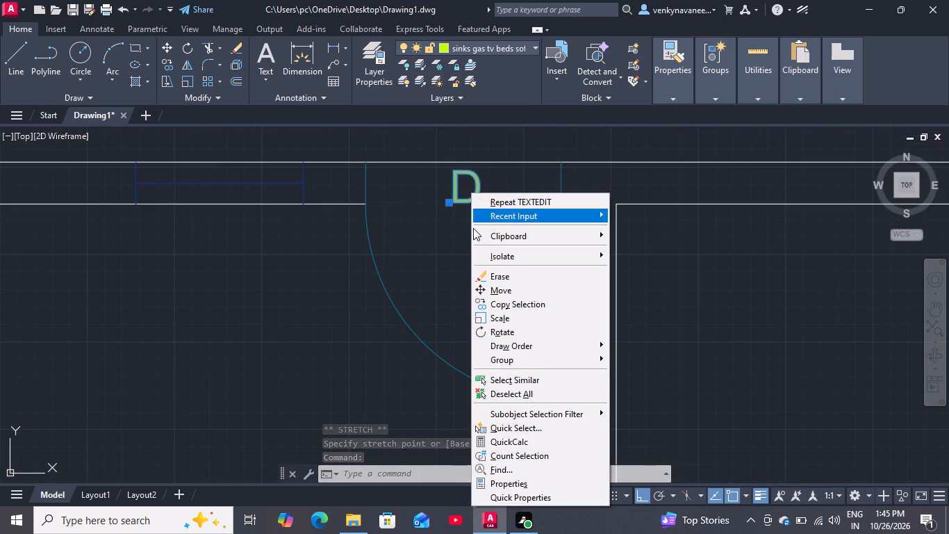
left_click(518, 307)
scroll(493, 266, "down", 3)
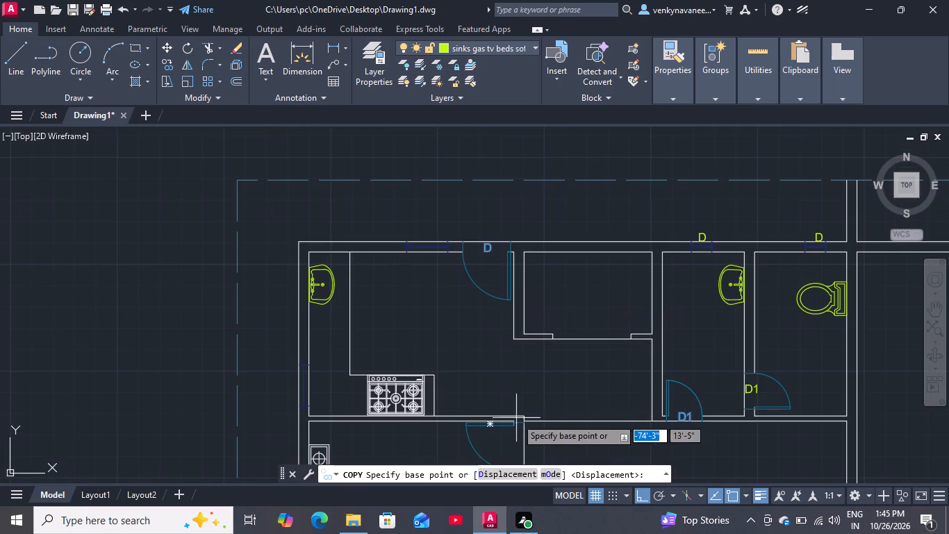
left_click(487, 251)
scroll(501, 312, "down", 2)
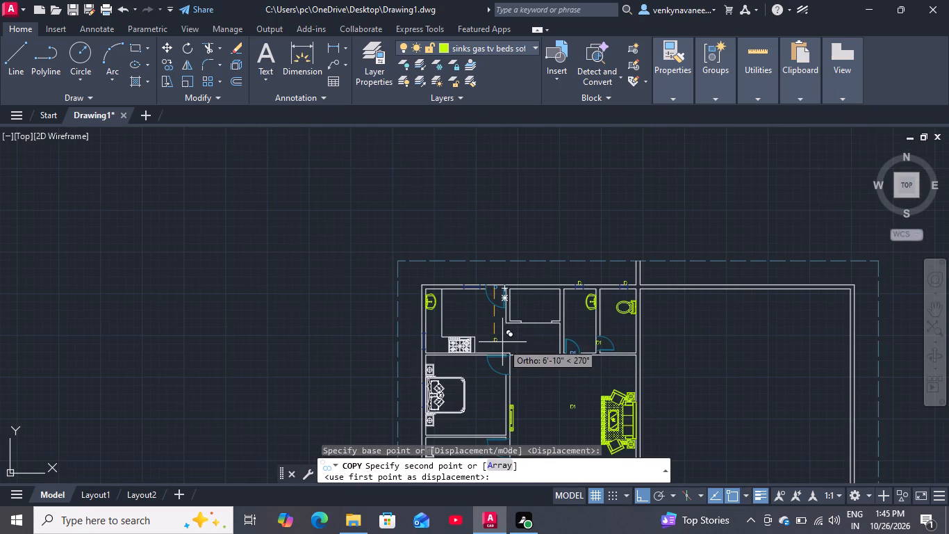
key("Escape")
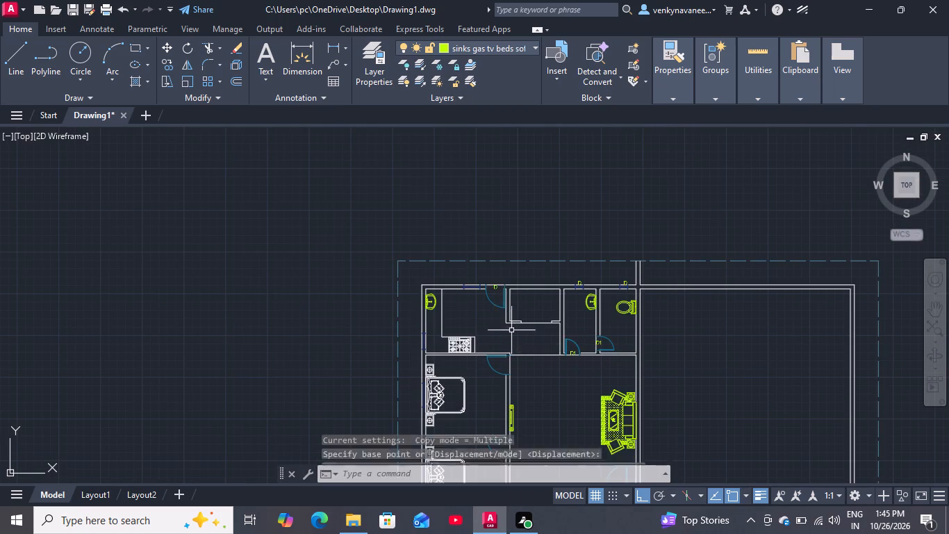
Copy the D label from the kitchen's outer door to the upper bedroom's door at the living room wall.
scroll(490, 293, "up", 4)
left_click(508, 261)
key("space")
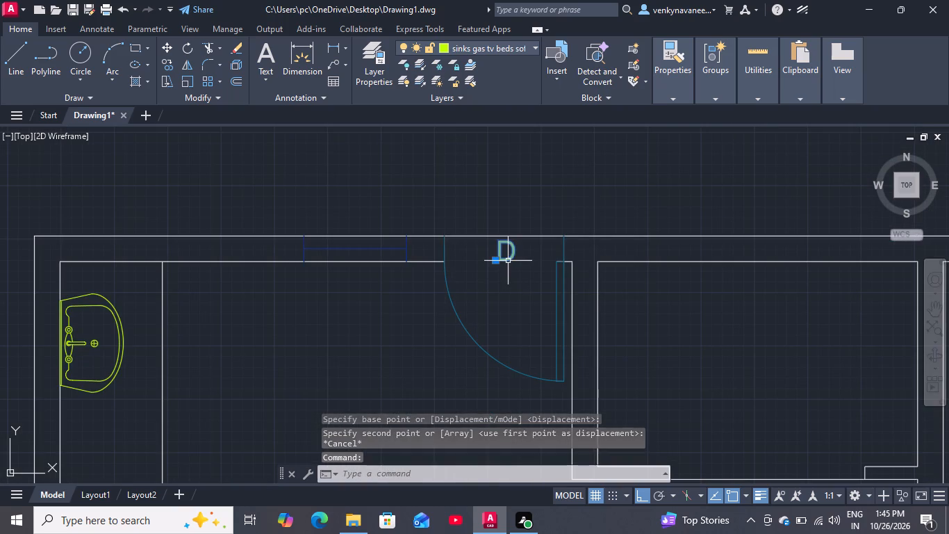
left_click(499, 259)
scroll(496, 284, "down", 4)
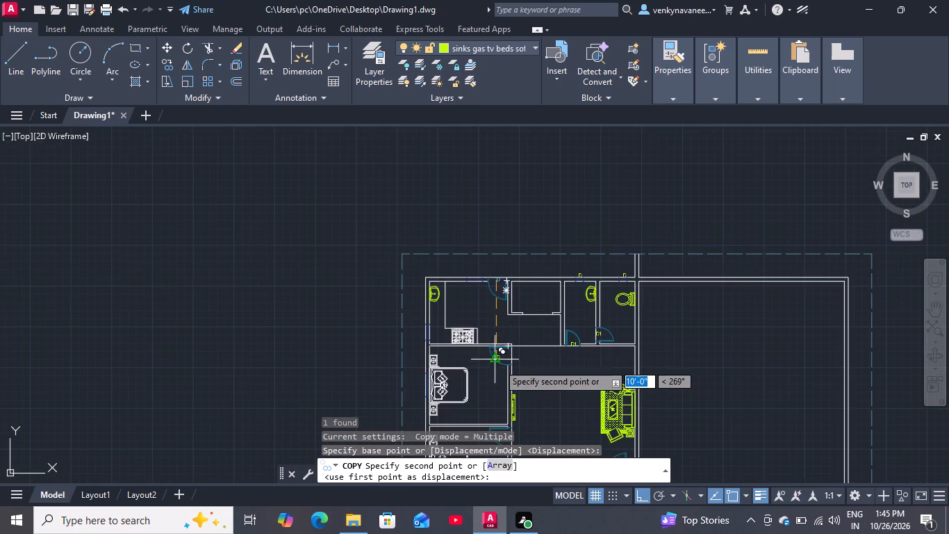
scroll(504, 369, "up", 4)
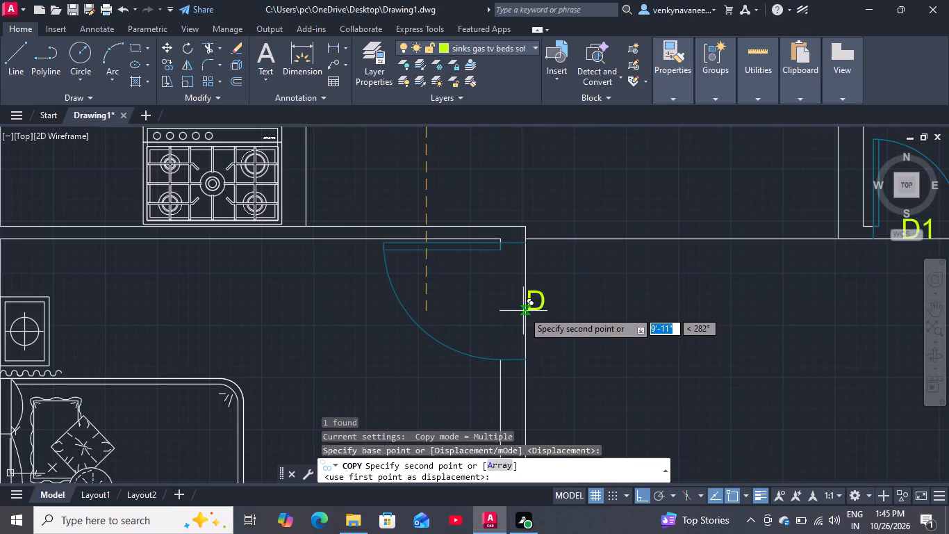
left_click(522, 305)
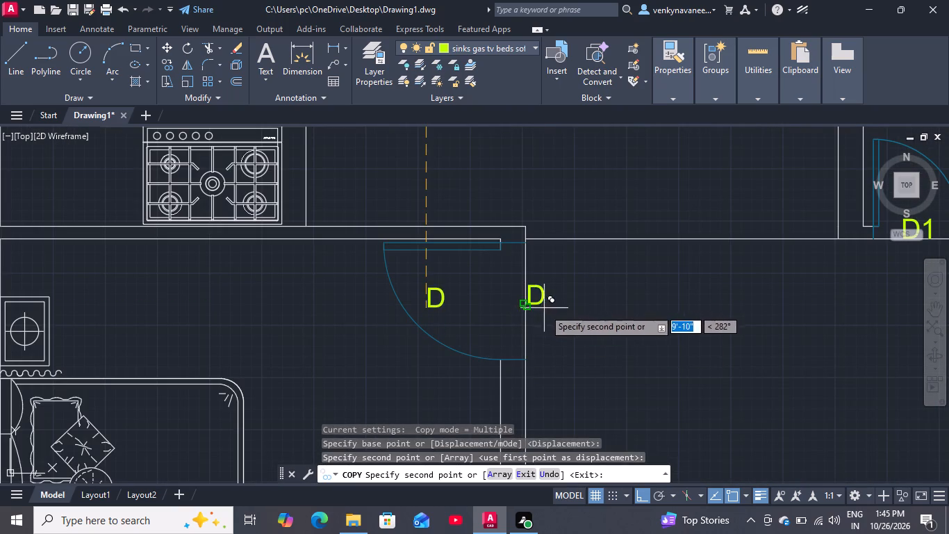
key("space")
Move the upper bedroom's D label sideways into the wall thickness within the door opening.
left_click(536, 305)
left_click(527, 306)
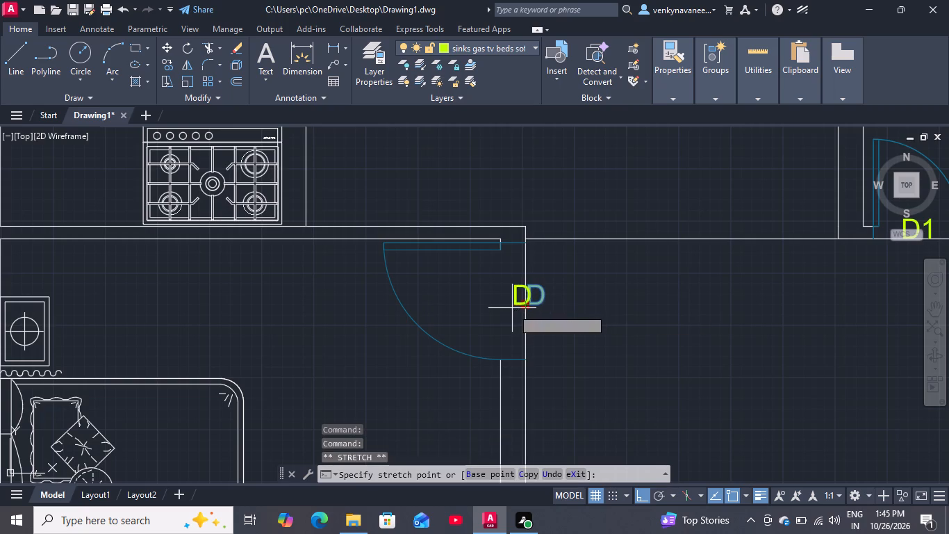
left_click(506, 308)
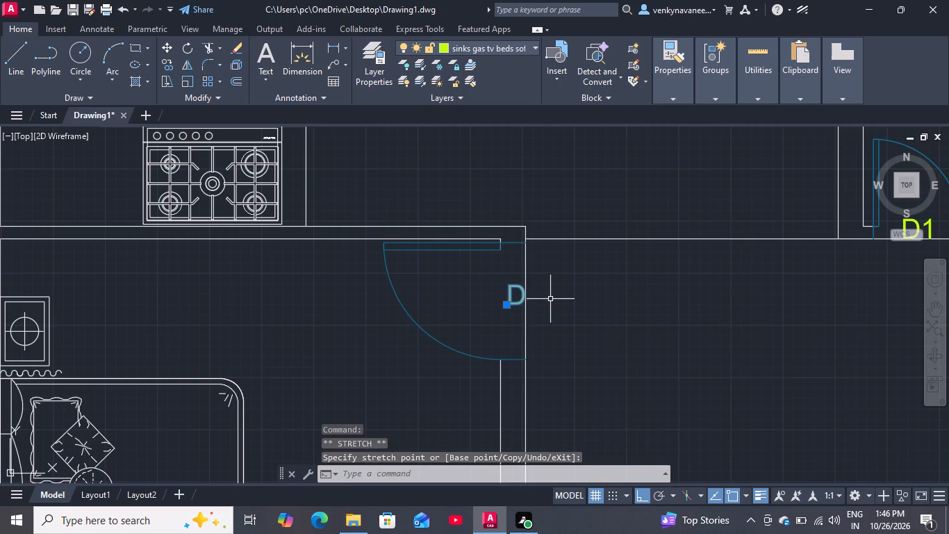
Copy the upper bedroom's D label straight down into the lower bedroom's door opening.
scroll(543, 276, "down", 4)
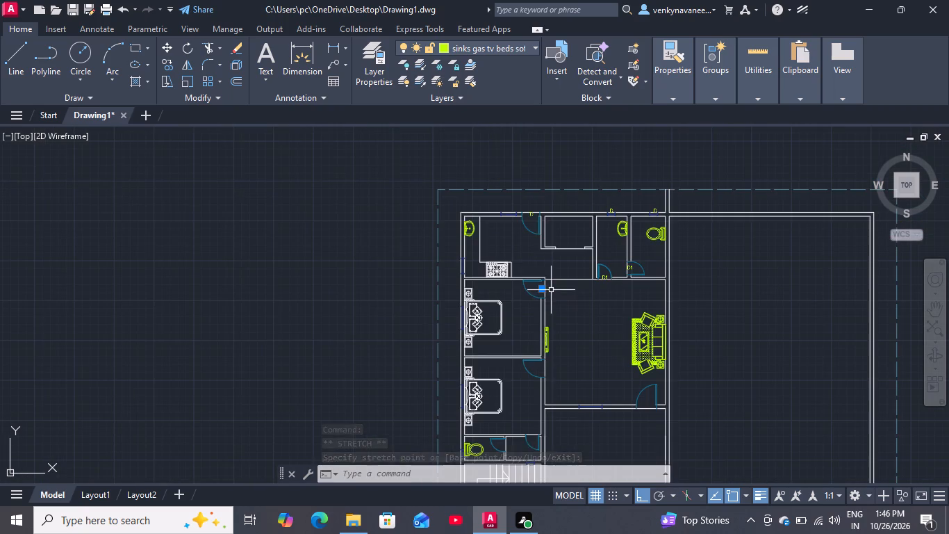
scroll(545, 311, "up", 4)
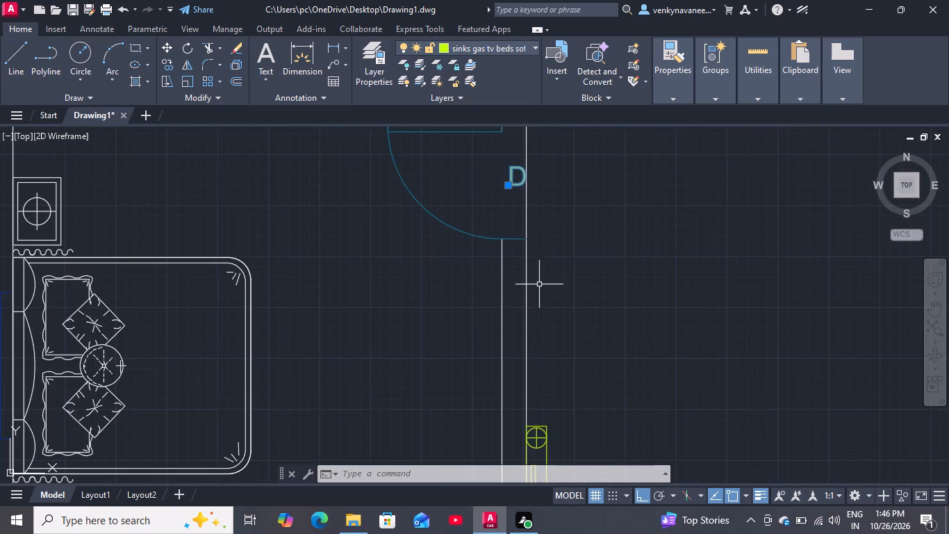
scroll(545, 256, "down", 4)
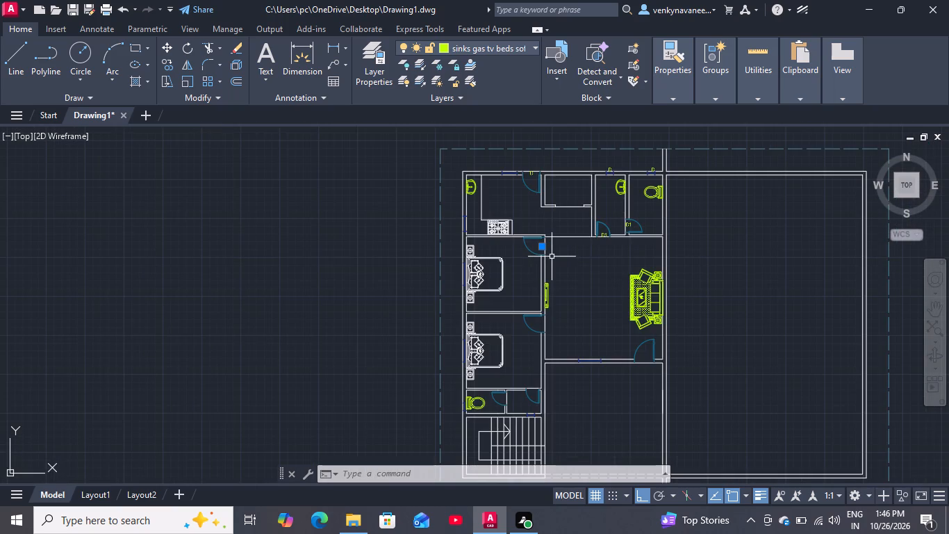
scroll(552, 257, "up", 2)
key("space")
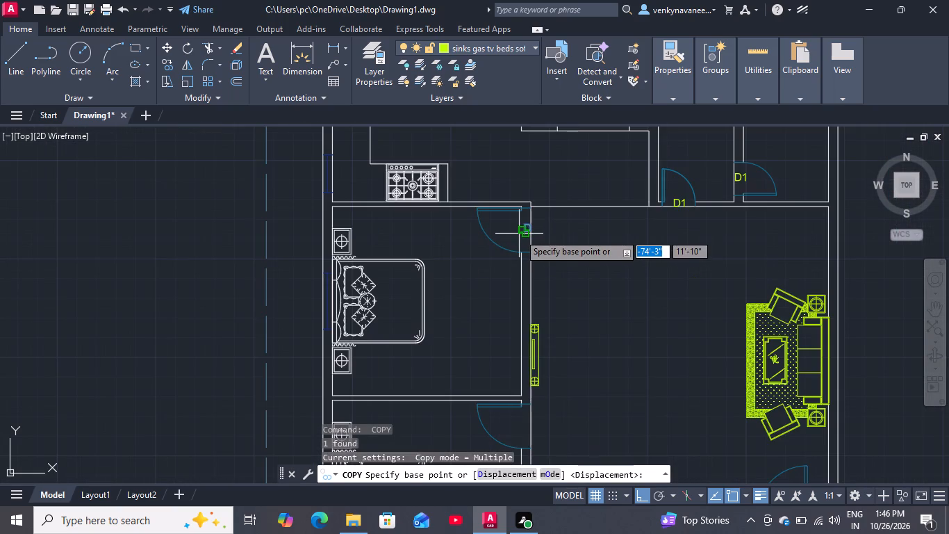
left_click(520, 234)
scroll(518, 254, "down", 3)
scroll(515, 300, "up", 5)
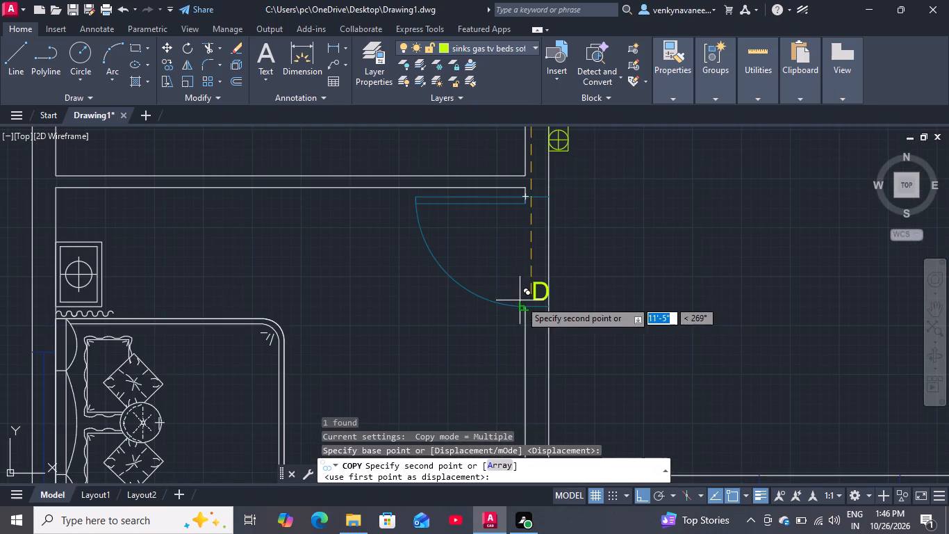
left_click(526, 264)
key("space")
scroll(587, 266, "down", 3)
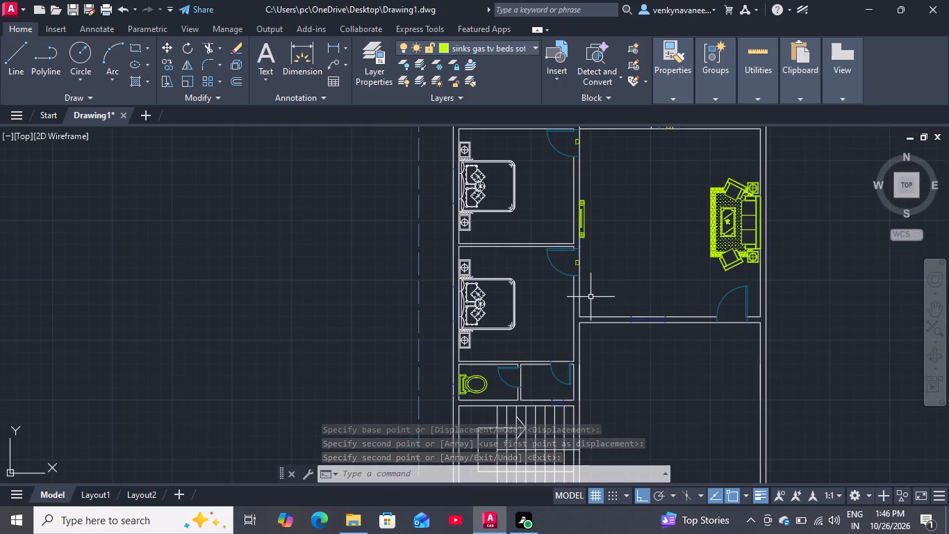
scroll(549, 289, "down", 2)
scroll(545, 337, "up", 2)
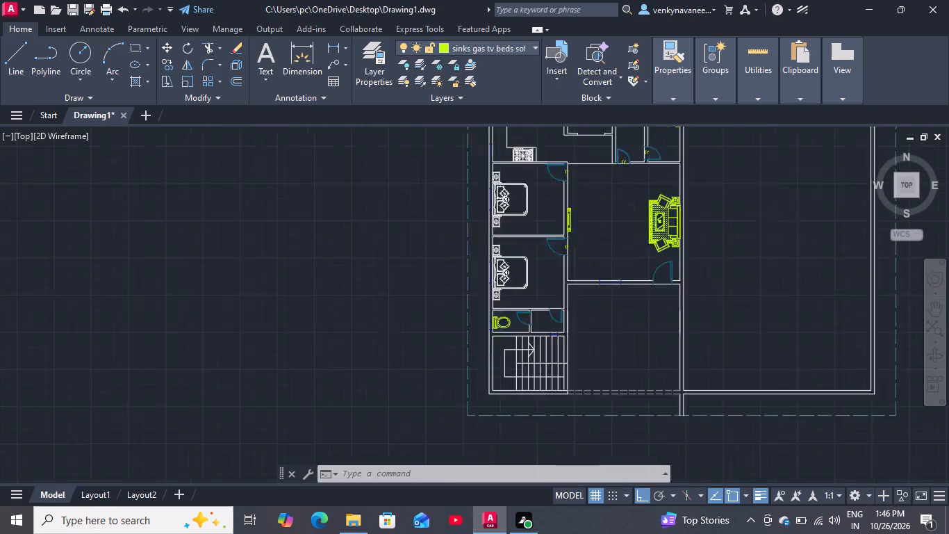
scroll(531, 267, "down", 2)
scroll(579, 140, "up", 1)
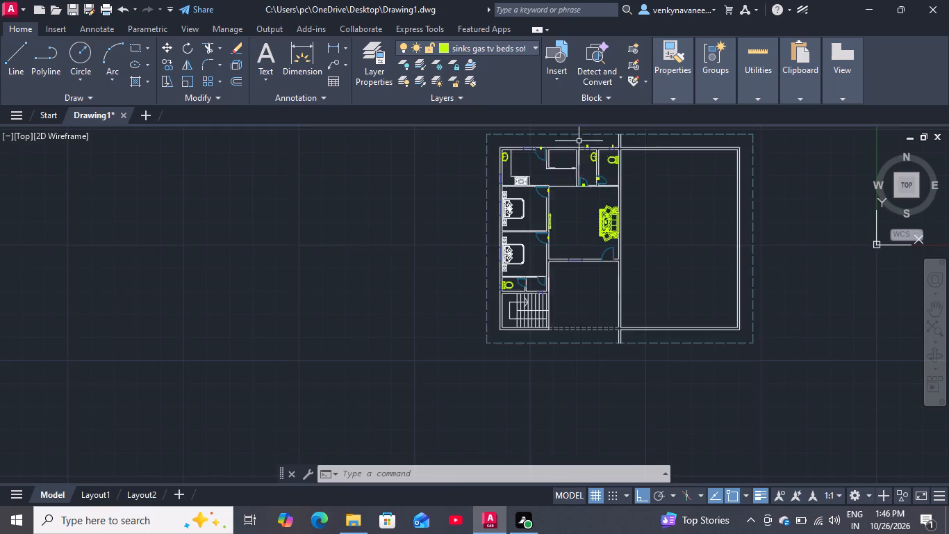
Copy the washbasin room's D1 label to the two doors below the lower bedroom: the bedroom-side door and the toilet door.
scroll(579, 140, "up", 2)
scroll(593, 326, "up", 3)
key("space")
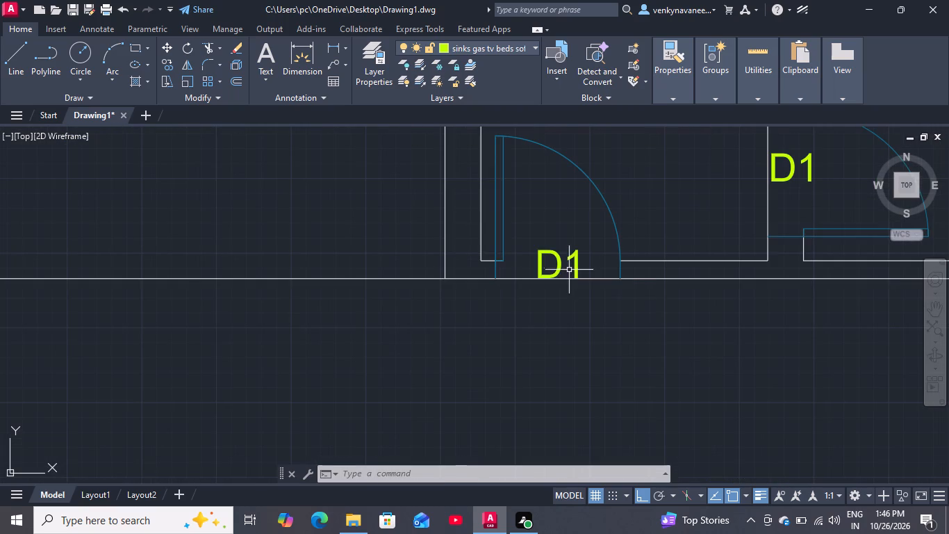
left_click(559, 270)
key("space")
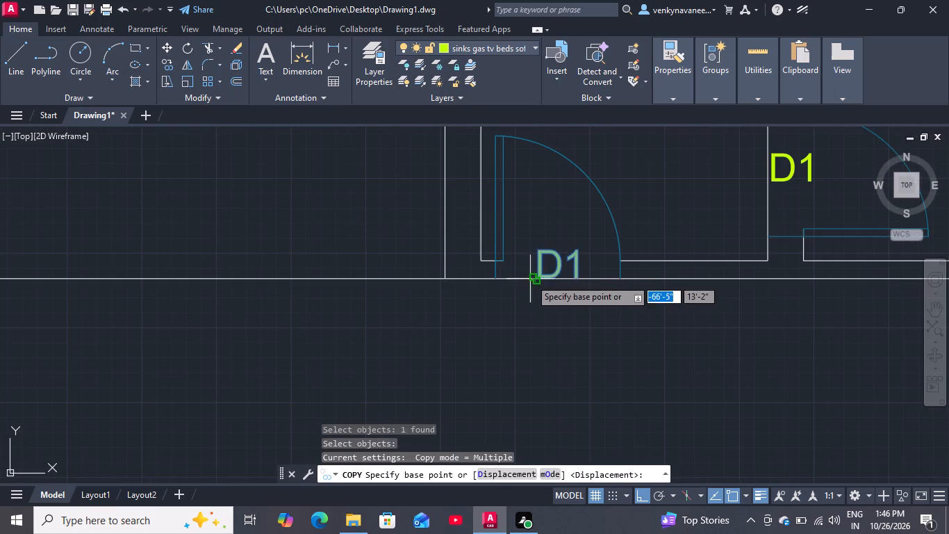
left_click(536, 277)
scroll(559, 257, "down", 7)
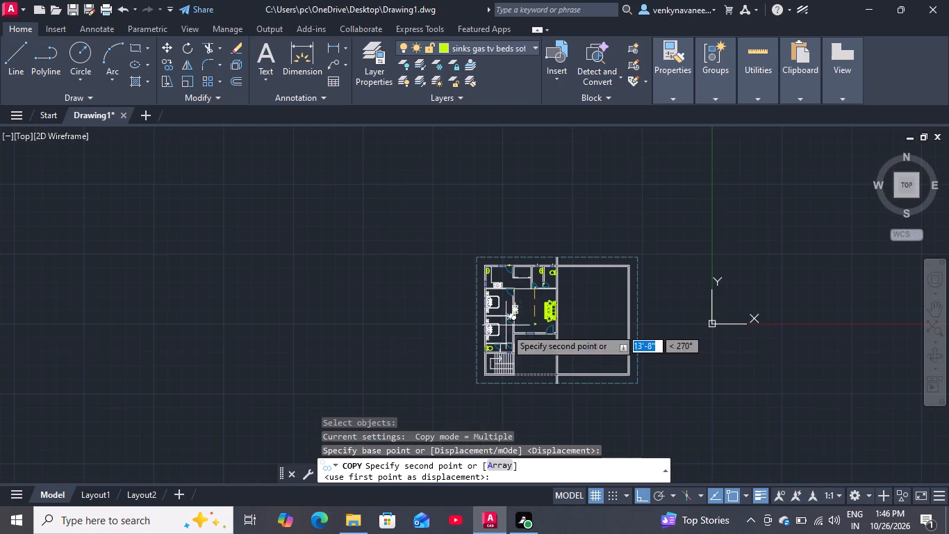
scroll(506, 339, "up", 5)
scroll(523, 319, "down", 2)
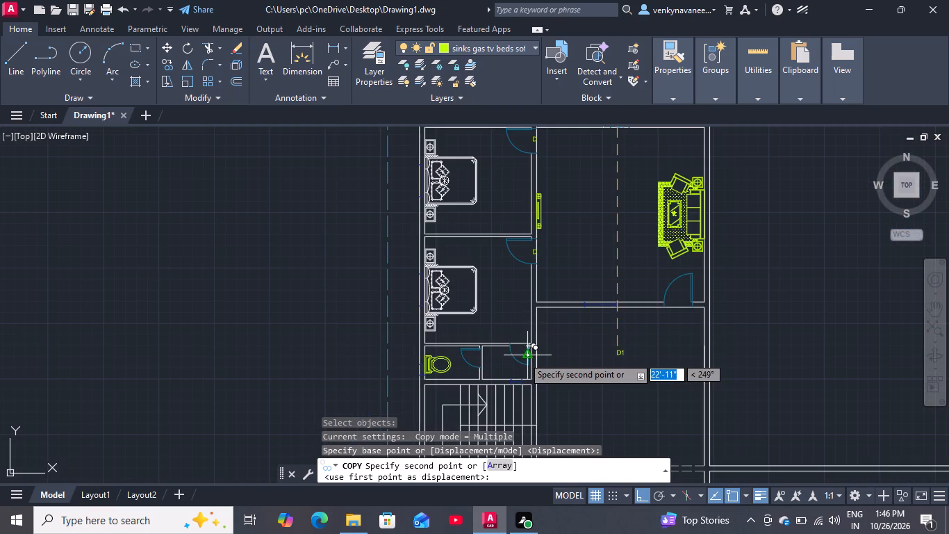
scroll(524, 362, "up", 4)
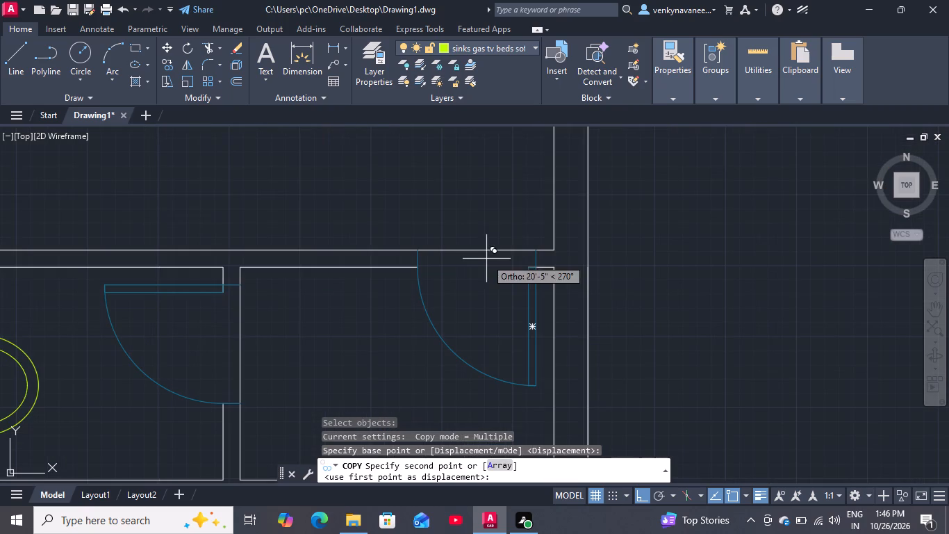
left_click(484, 254)
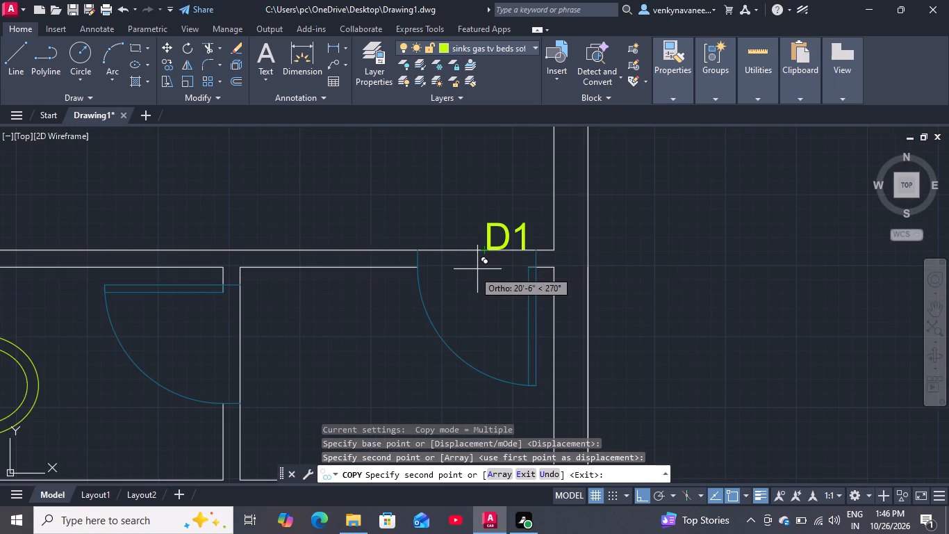
left_click(235, 337)
key("space")
Shift the lower toilet door's D1 label horizontally across the partition wall toward the door swing.
left_click(264, 335)
left_click(239, 339)
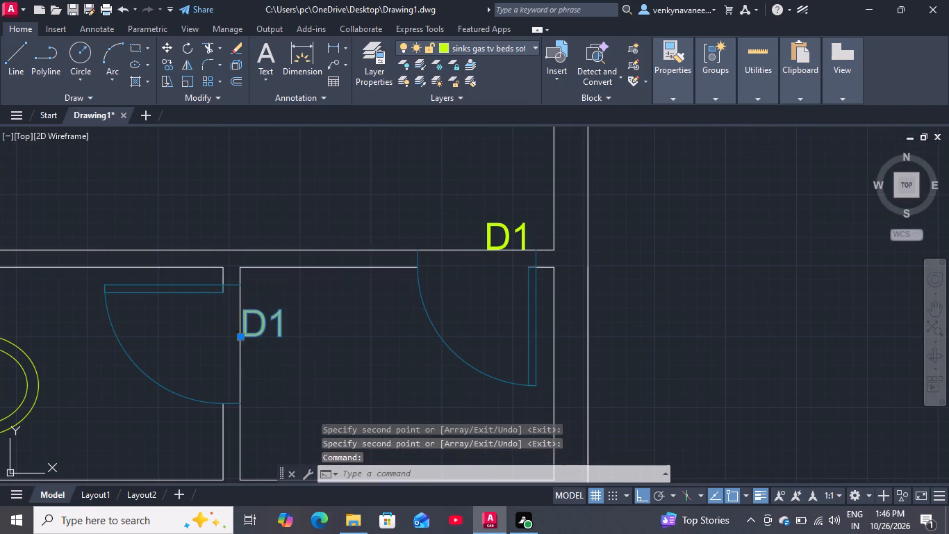
double_click(192, 351)
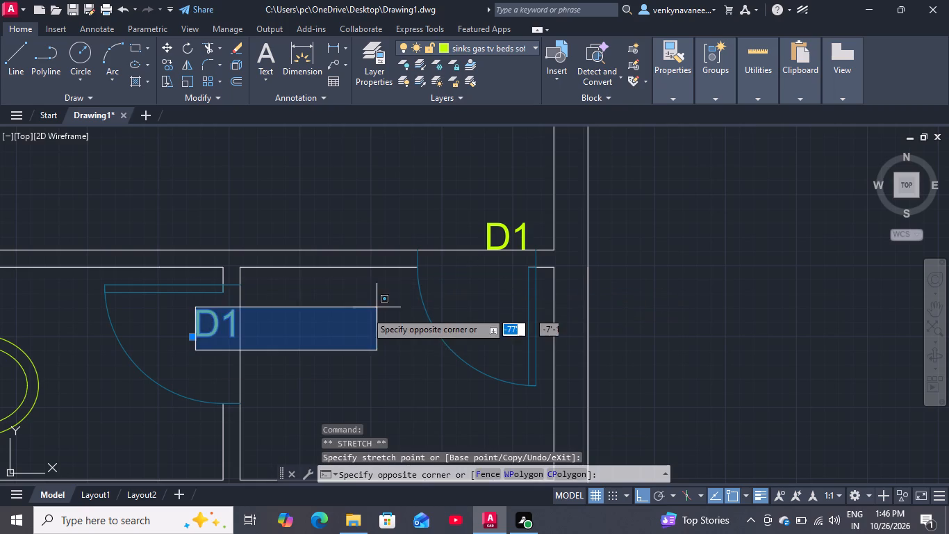
left_click(332, 327)
Move the D1 label at the door below the lower bedroom down and sideways so it sits within the door opening.
left_click(509, 243)
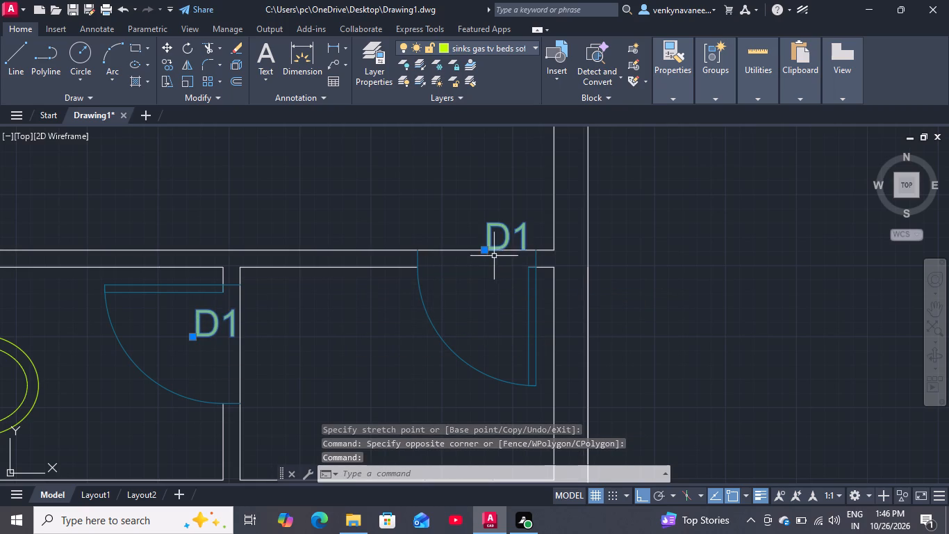
left_click_drag(486, 250, 483, 260)
left_click(475, 286)
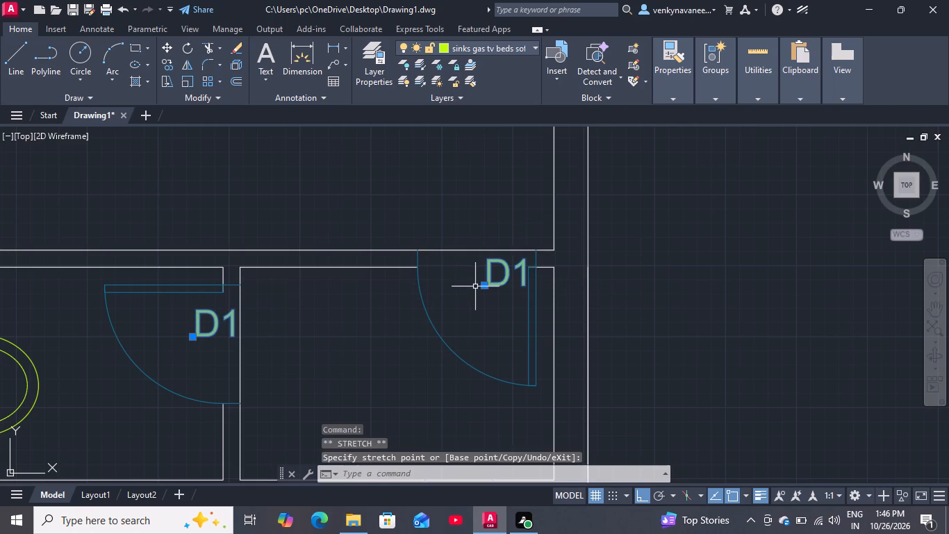
left_click_drag(484, 286, 477, 286)
left_click(461, 284)
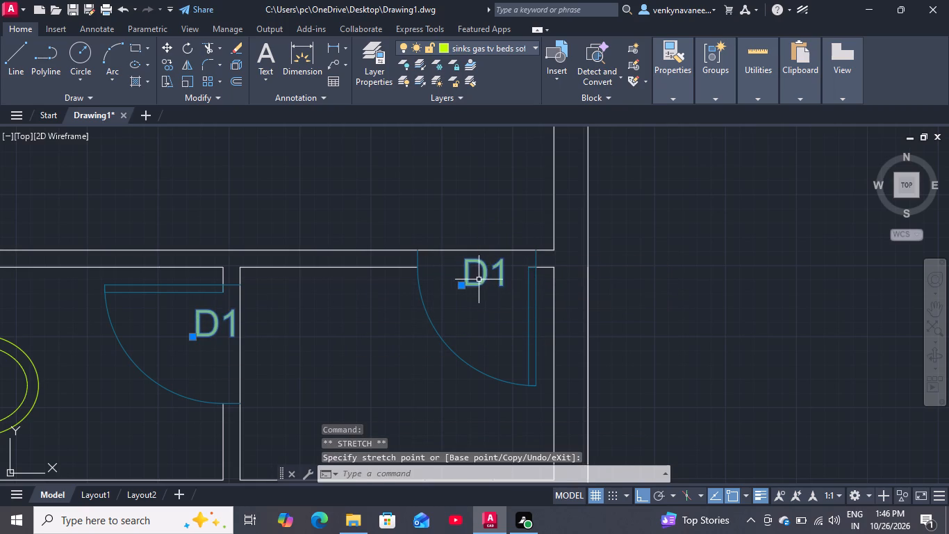
key("Escape")
Copy the washbasin room's D1 label to the living room's main entrance door, placing it within the wall opening.
scroll(463, 286, "down", 4)
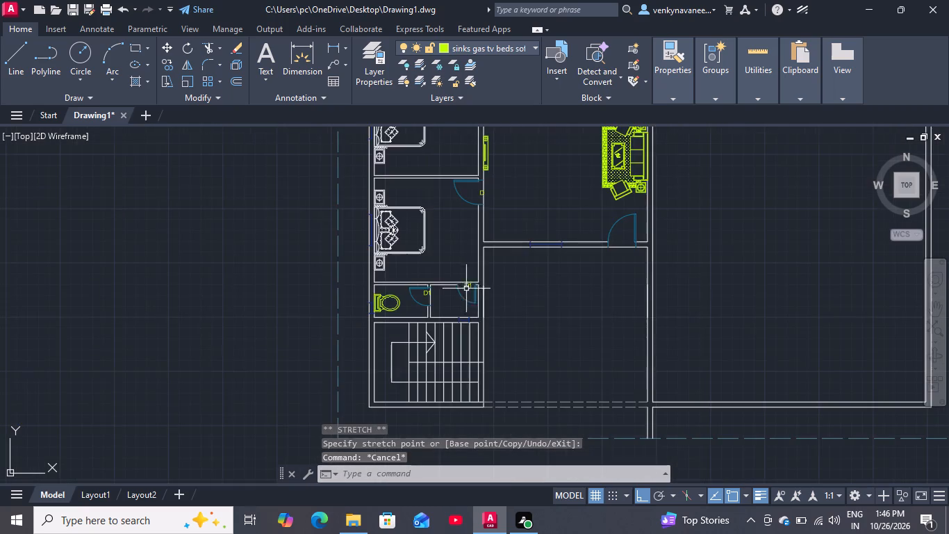
scroll(575, 251, "down", 2)
scroll(585, 176, "up", 4)
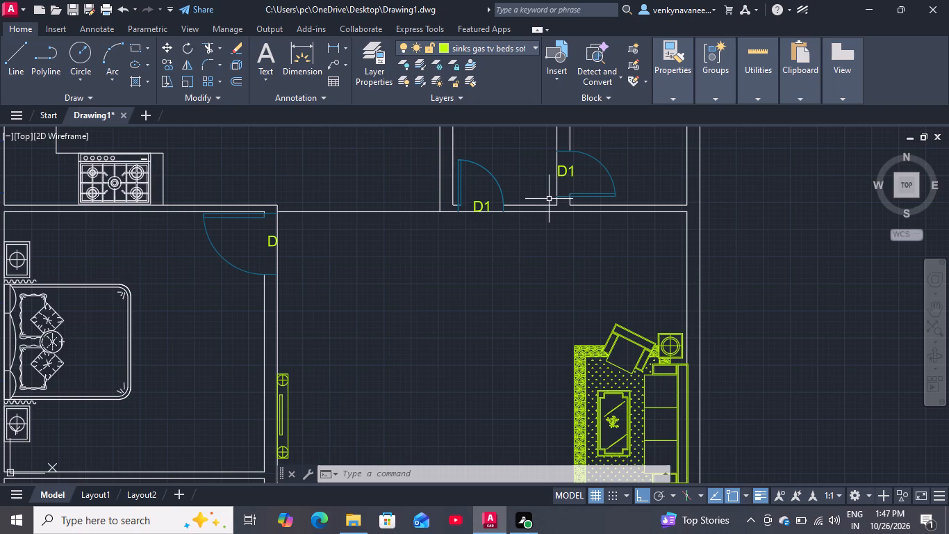
scroll(499, 215, "up", 2)
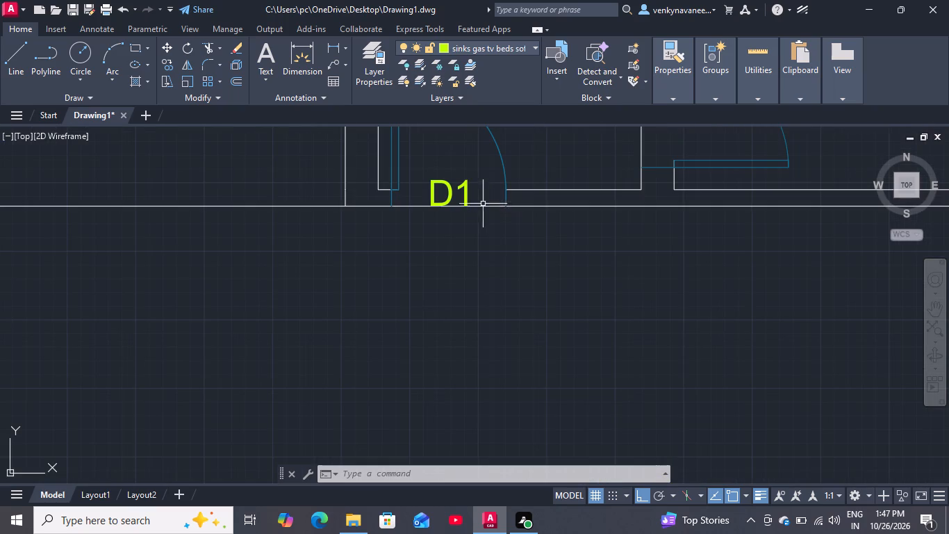
left_click(467, 192)
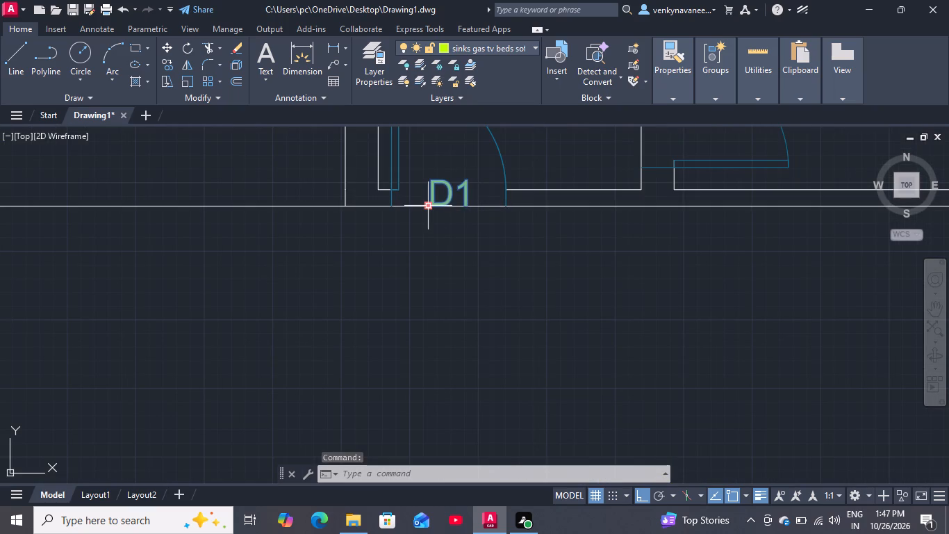
key("space")
double_click(426, 207)
scroll(520, 256, "down", 4)
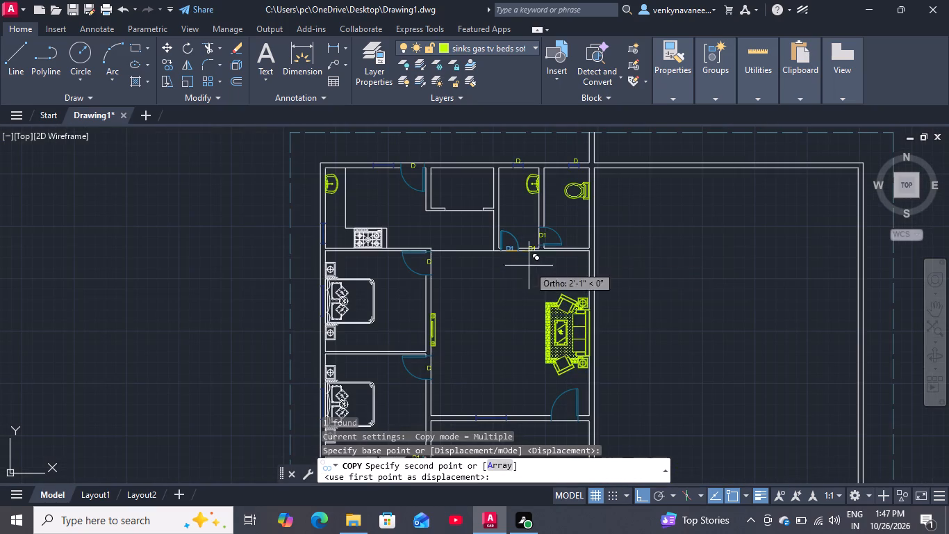
scroll(565, 419, "up", 2)
left_click(559, 418)
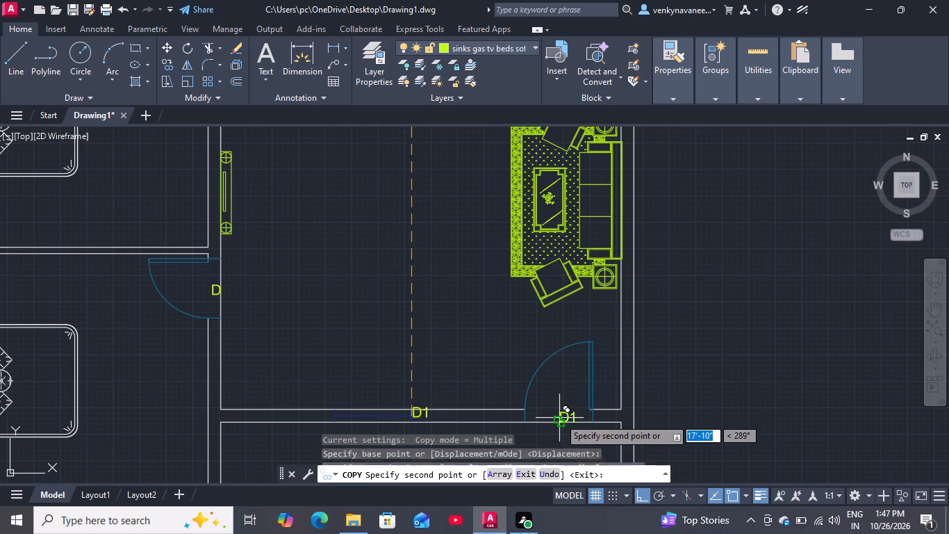
key("space")
Change the main entrance door's label text to MD.
double_click(567, 417)
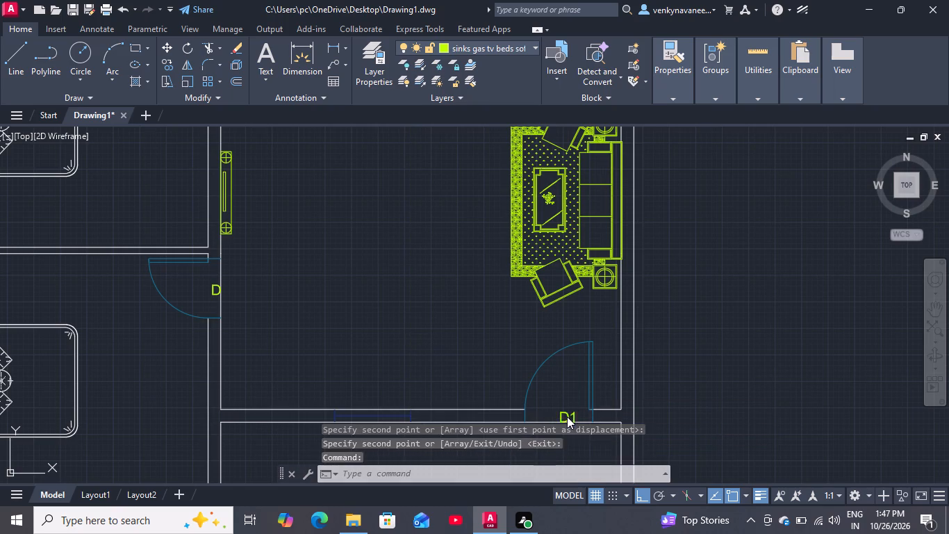
left_click(575, 418)
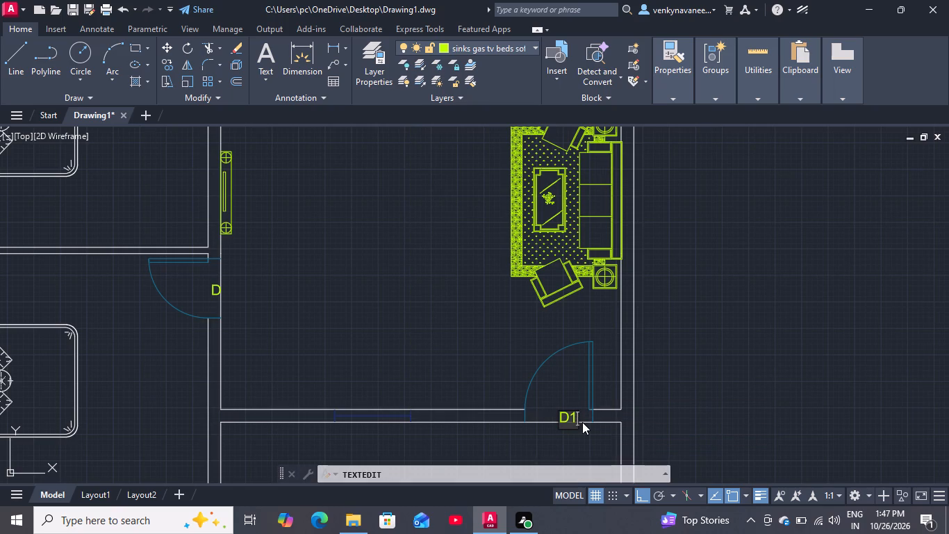
key("BackSpace")
key("BackSpace")
type("MF")
key("BackSpace")
key("d")
left_click(470, 328)
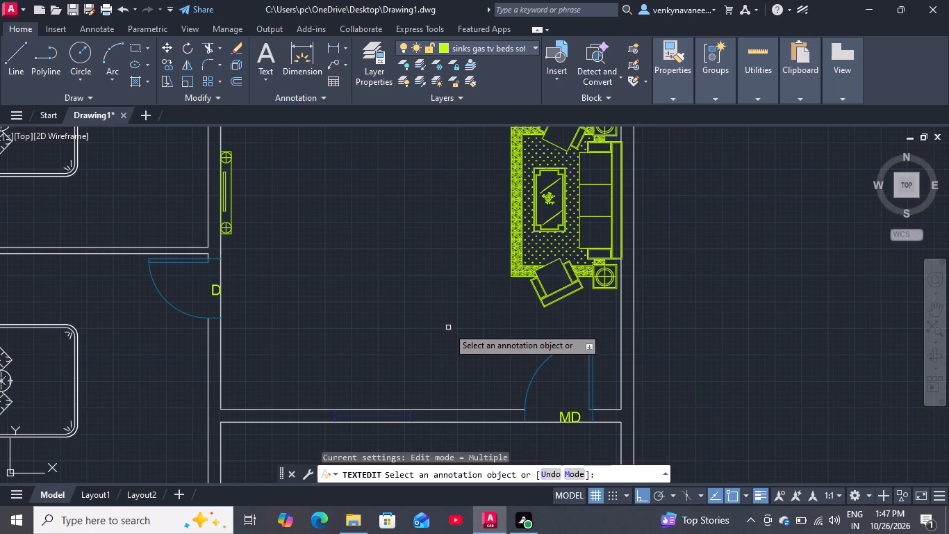
key("space")
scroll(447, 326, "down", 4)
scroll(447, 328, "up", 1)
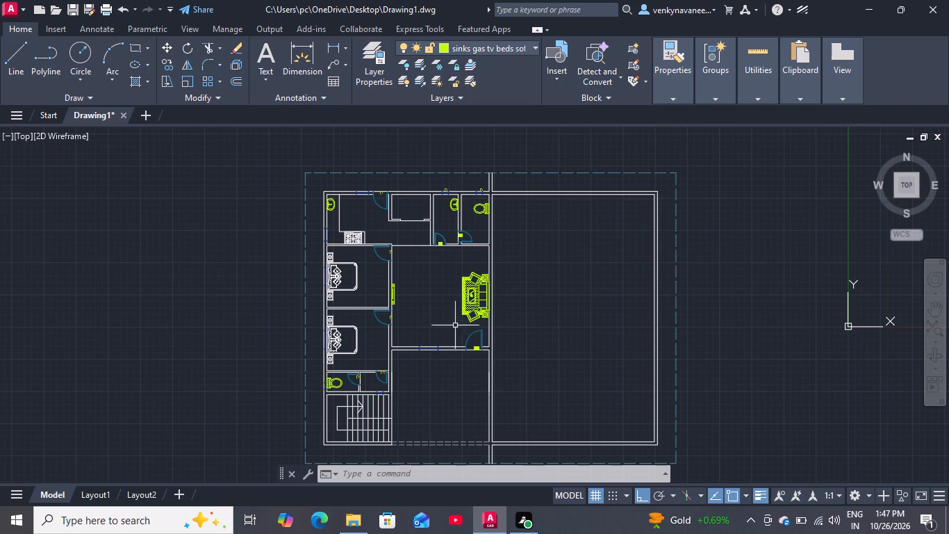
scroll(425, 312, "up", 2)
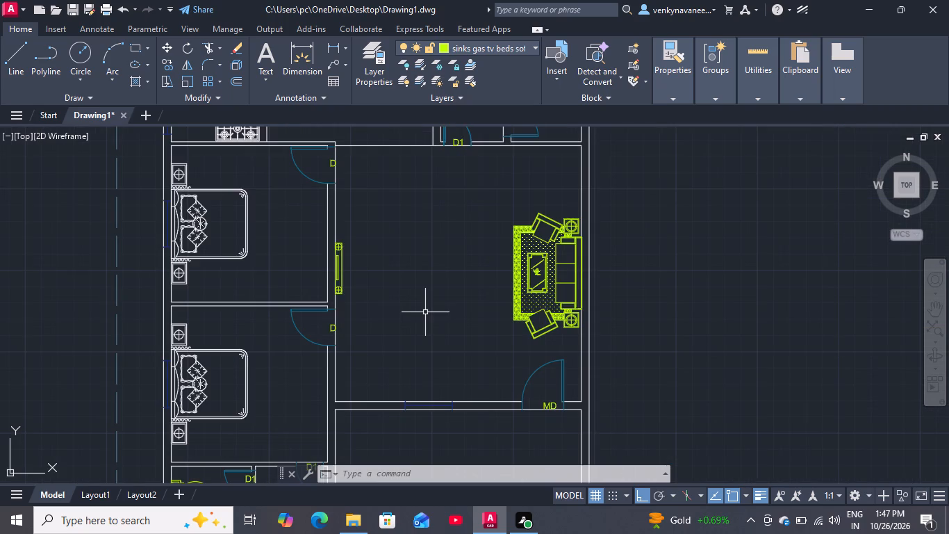
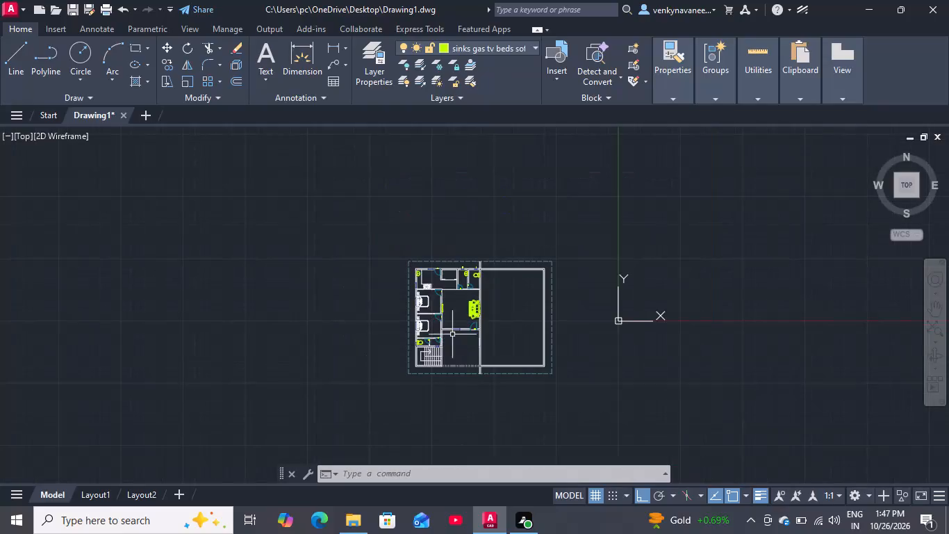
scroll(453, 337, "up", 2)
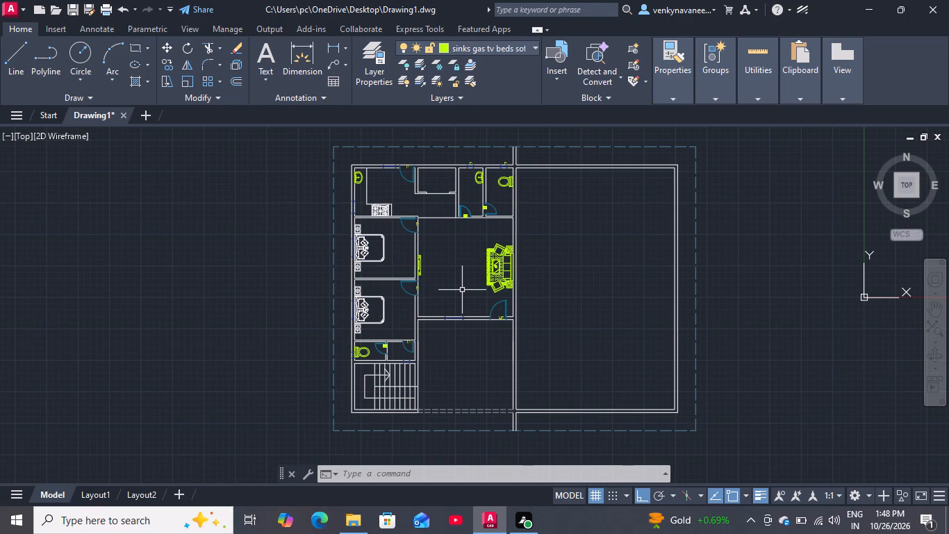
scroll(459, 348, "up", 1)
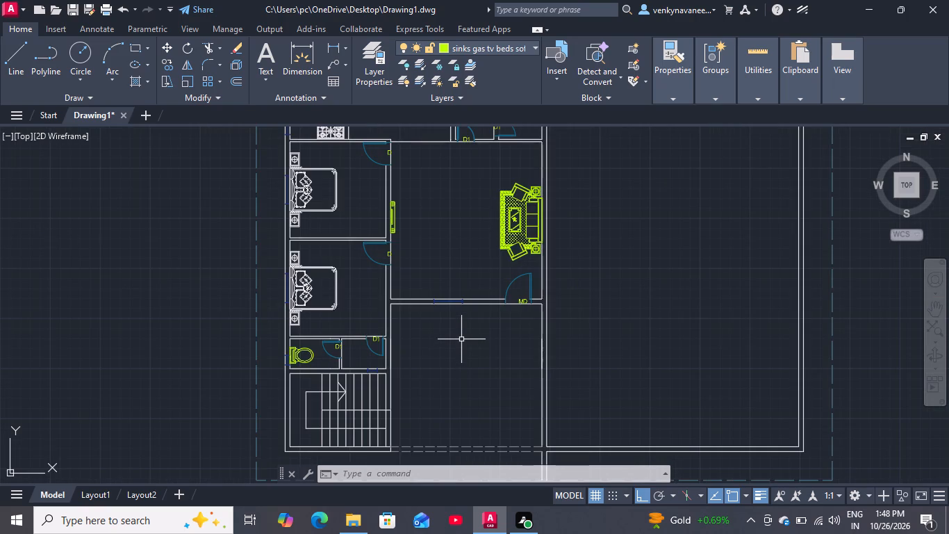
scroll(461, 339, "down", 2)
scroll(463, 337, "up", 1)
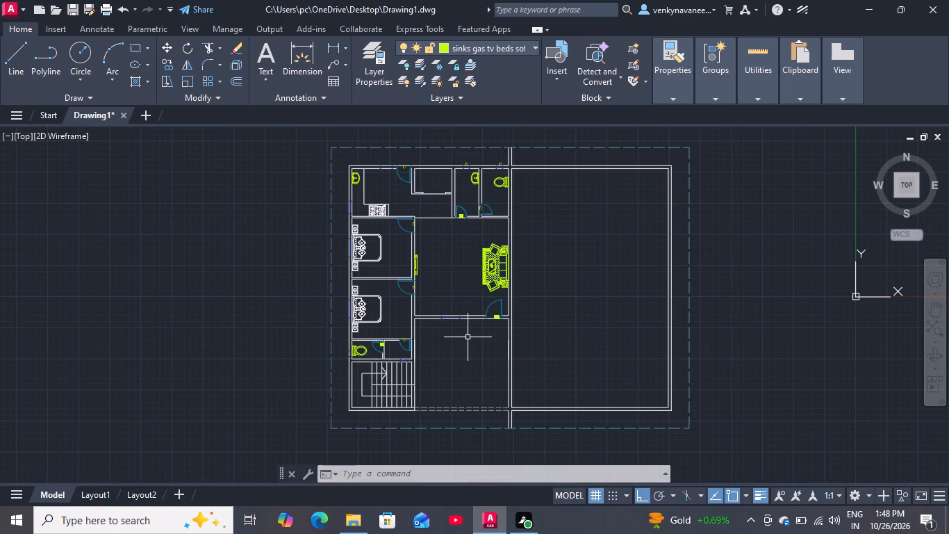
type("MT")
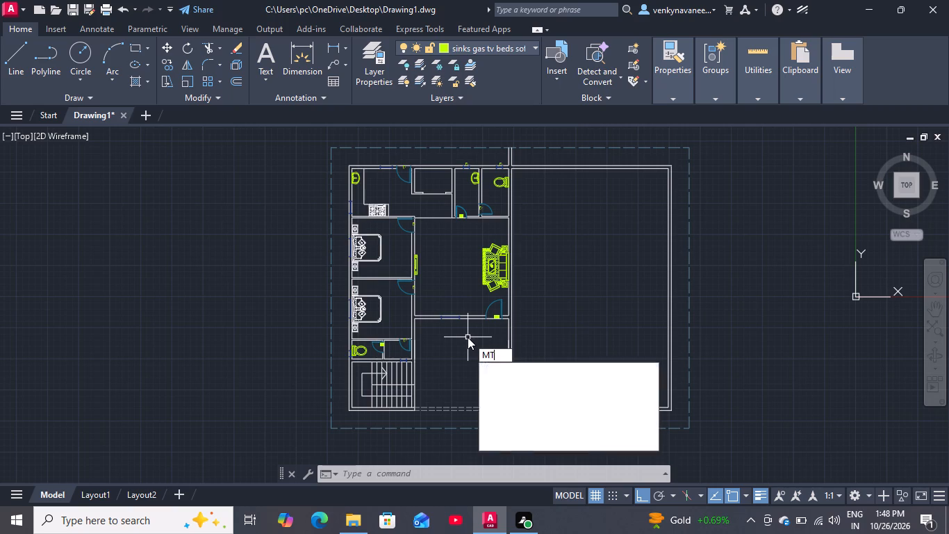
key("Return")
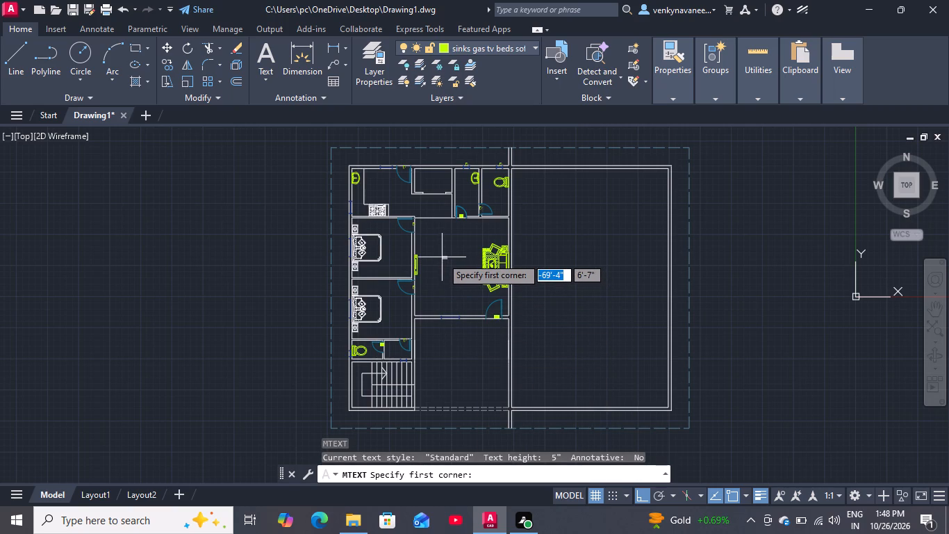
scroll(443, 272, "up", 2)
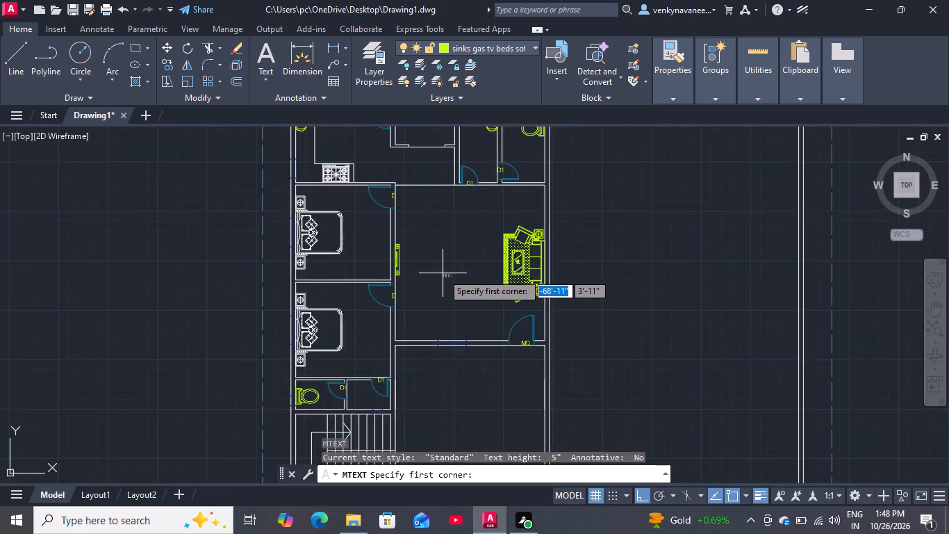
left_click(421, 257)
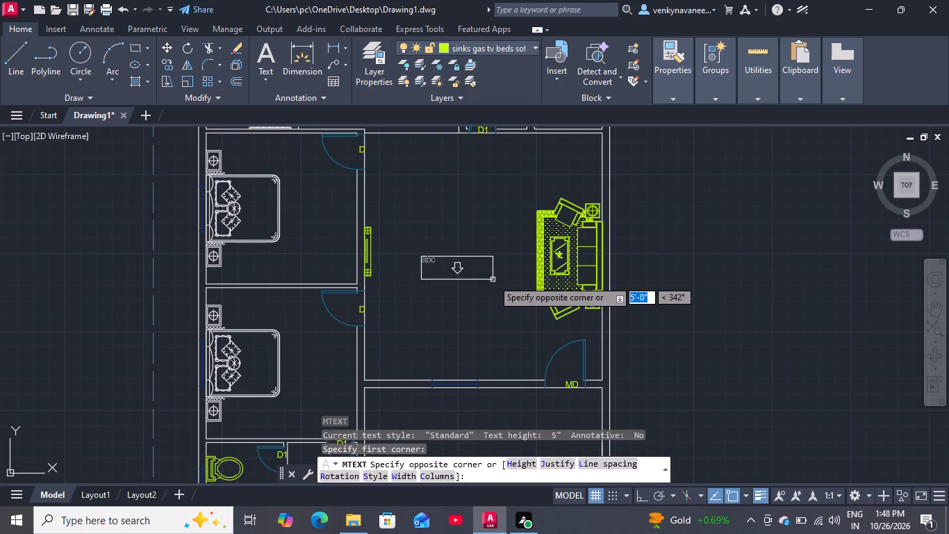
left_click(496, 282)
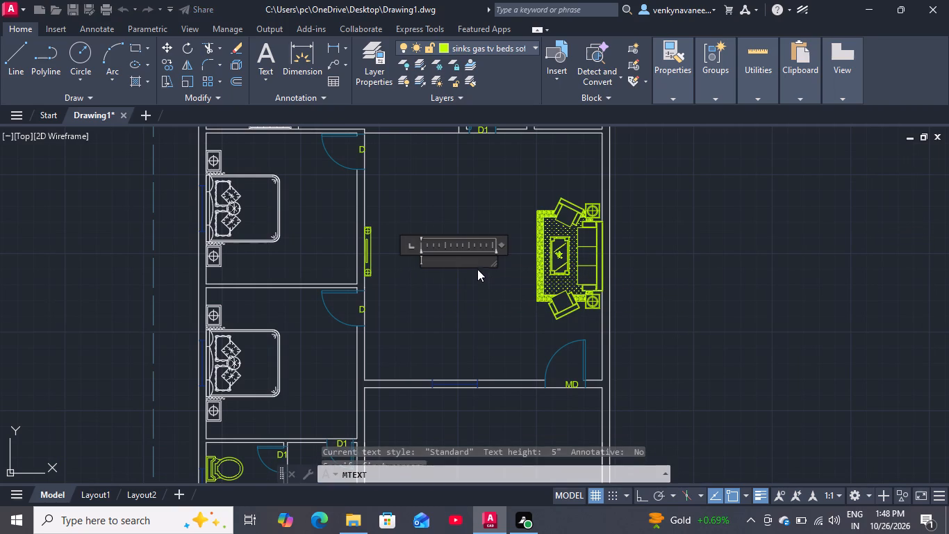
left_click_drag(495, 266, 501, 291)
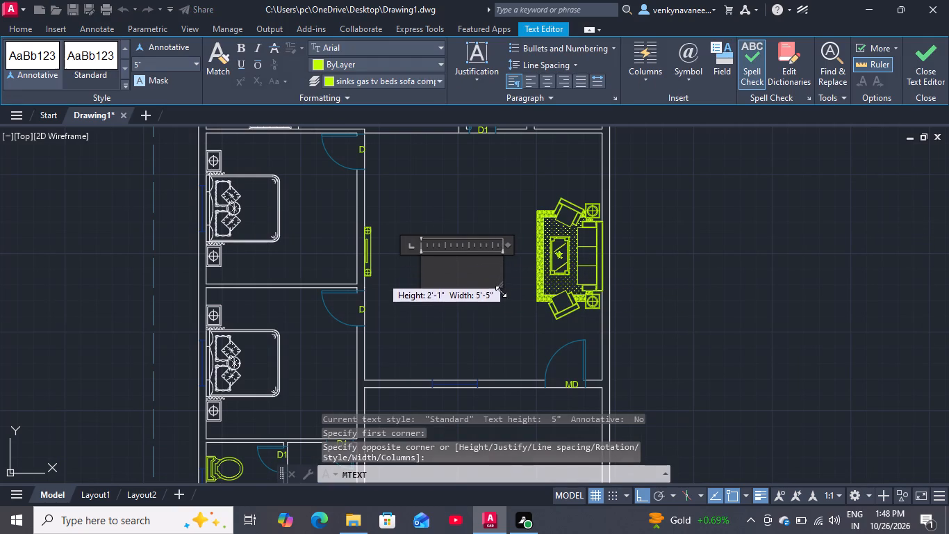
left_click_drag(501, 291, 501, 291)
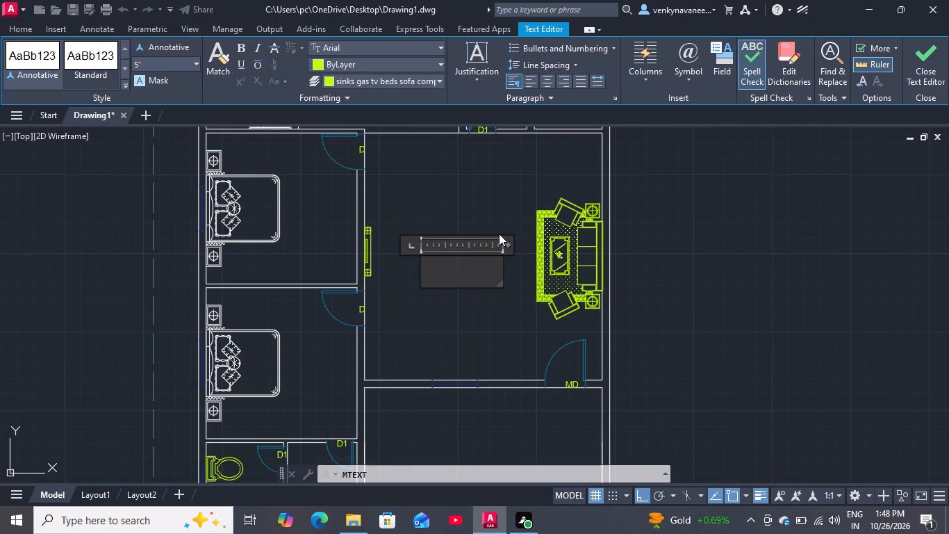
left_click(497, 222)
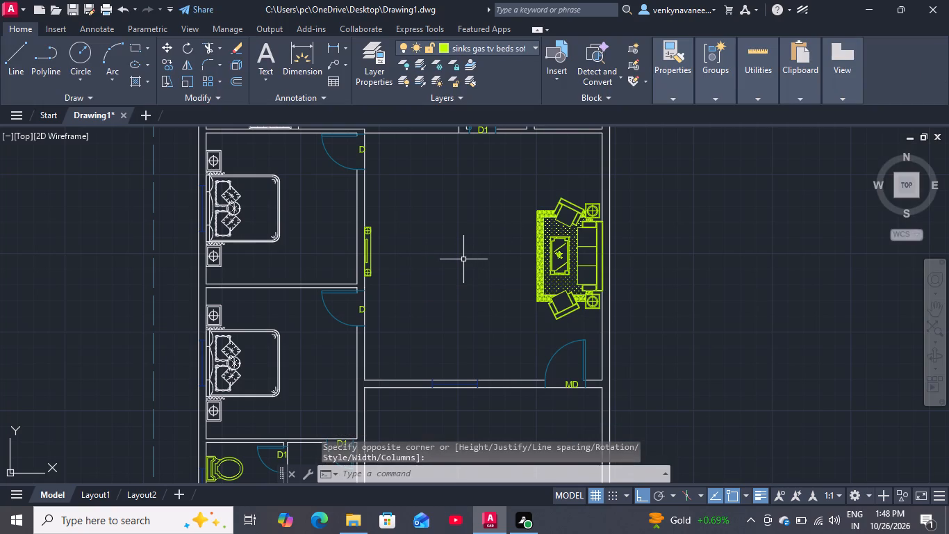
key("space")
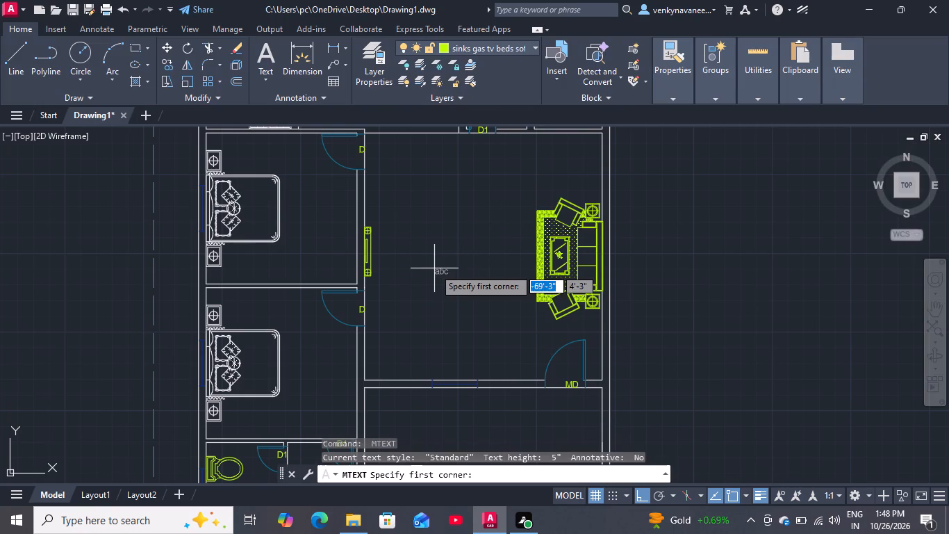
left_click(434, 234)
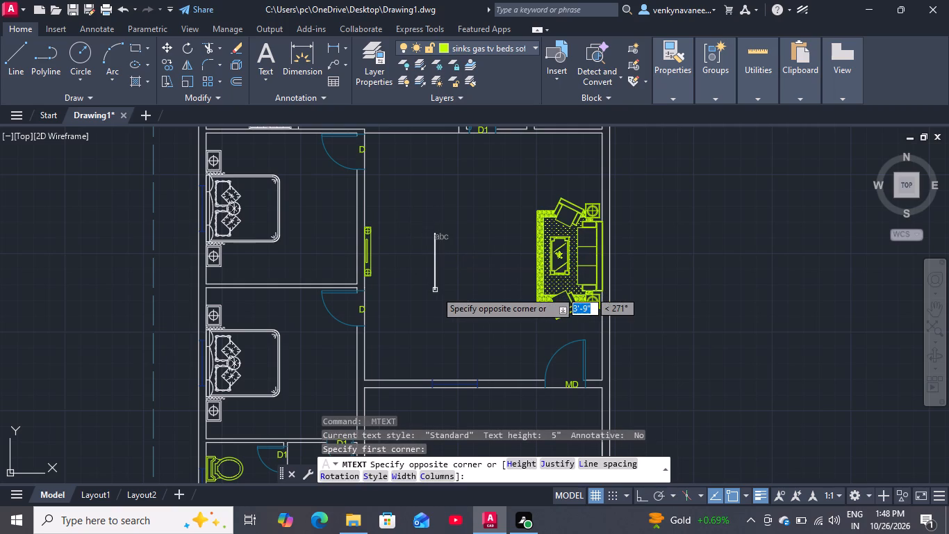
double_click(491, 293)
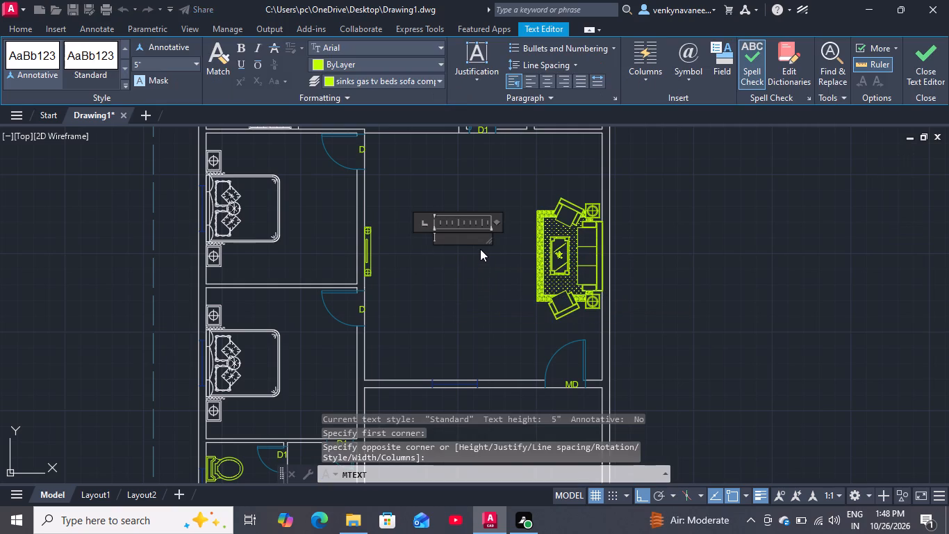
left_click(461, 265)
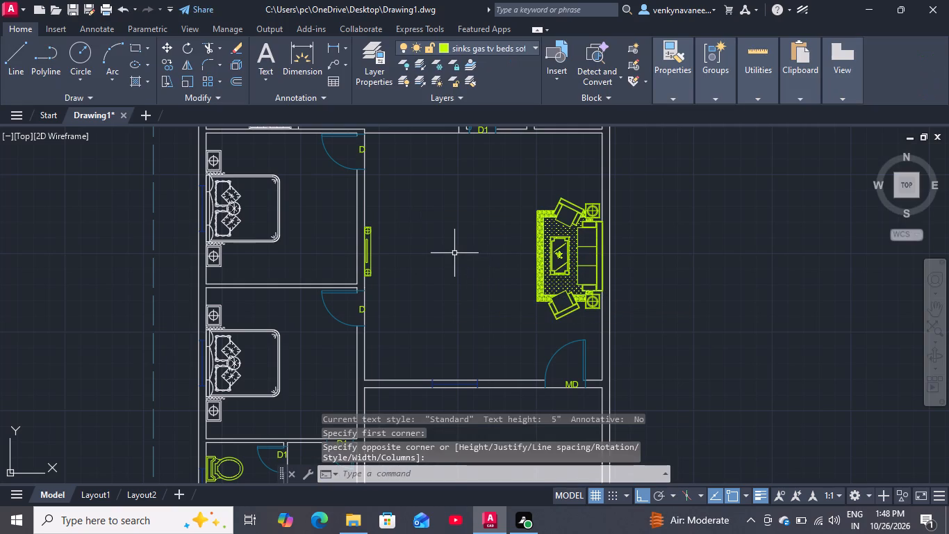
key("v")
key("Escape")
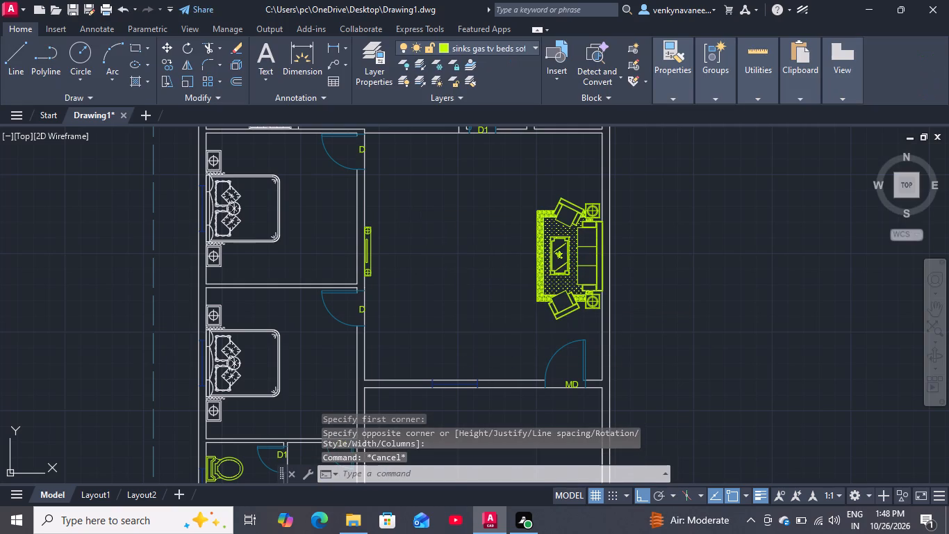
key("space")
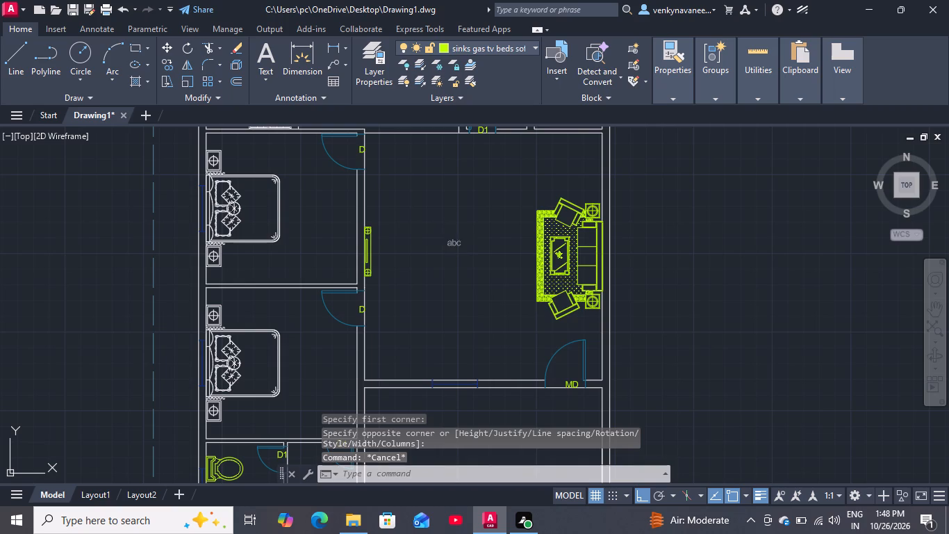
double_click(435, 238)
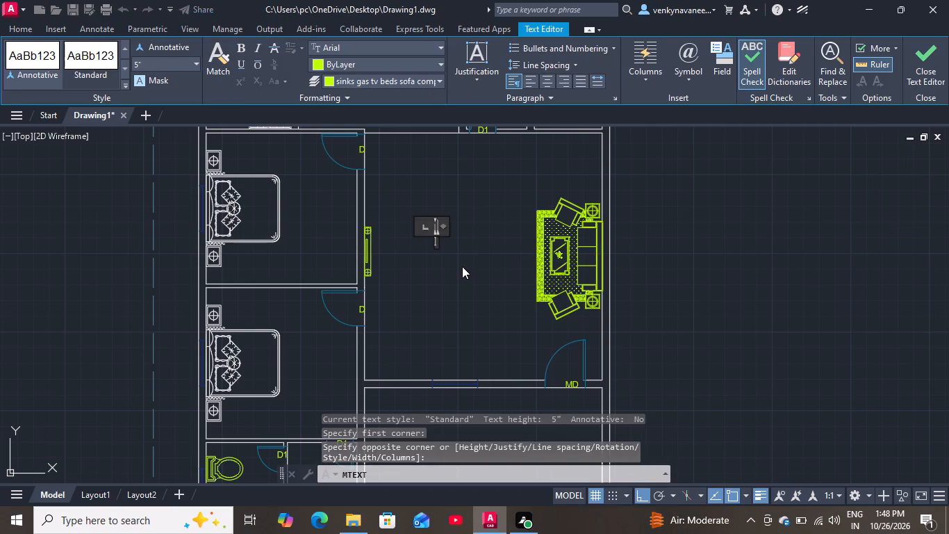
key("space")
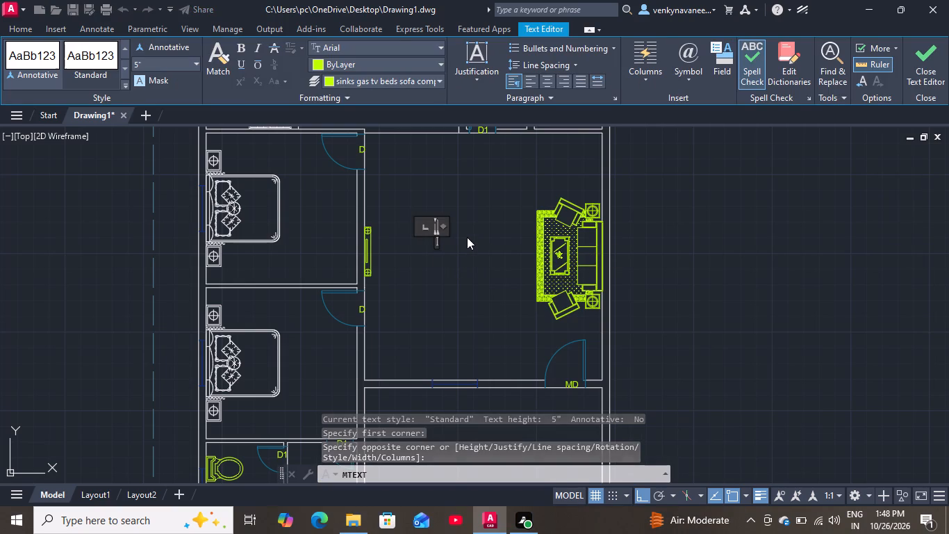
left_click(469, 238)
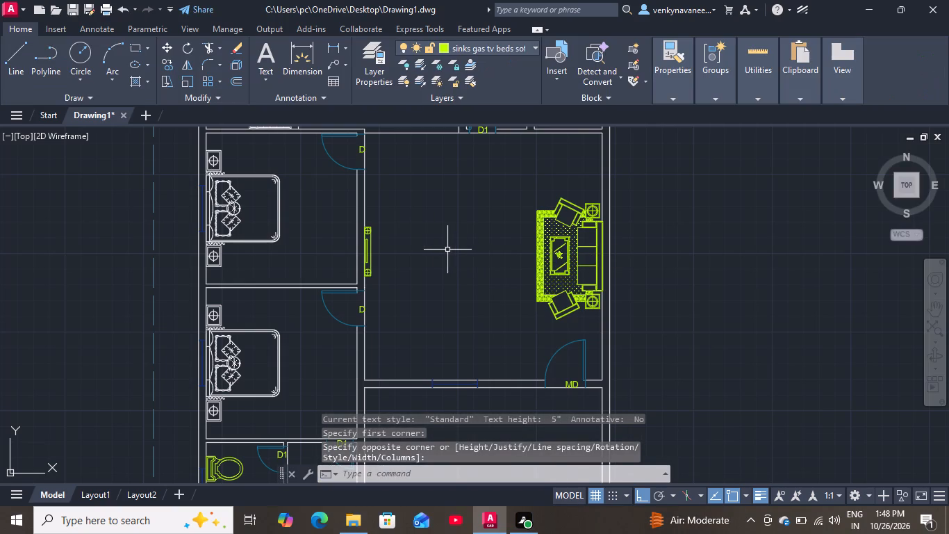
Add multiline text reading HALL with 6" text height in the living room, between the TV unit and the sofa set.
key("space")
left_click(428, 232)
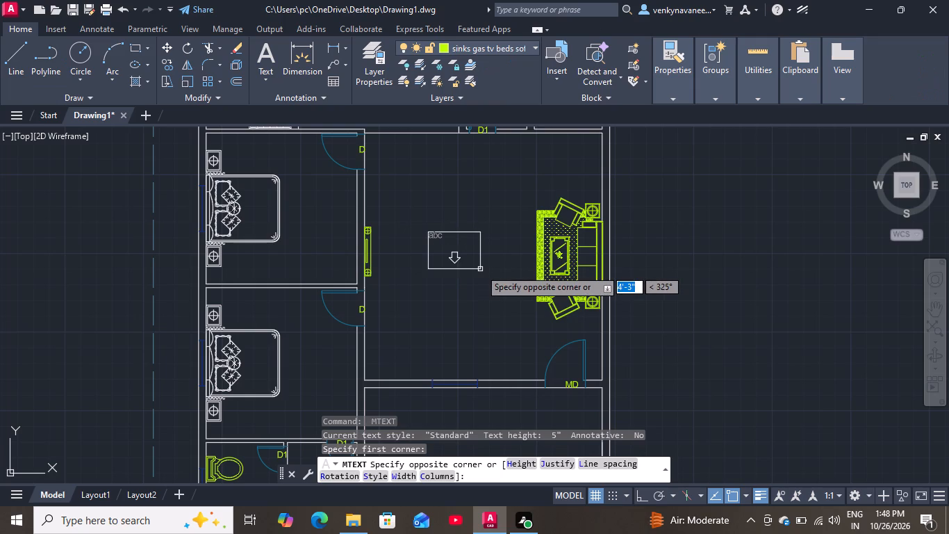
left_click(524, 460)
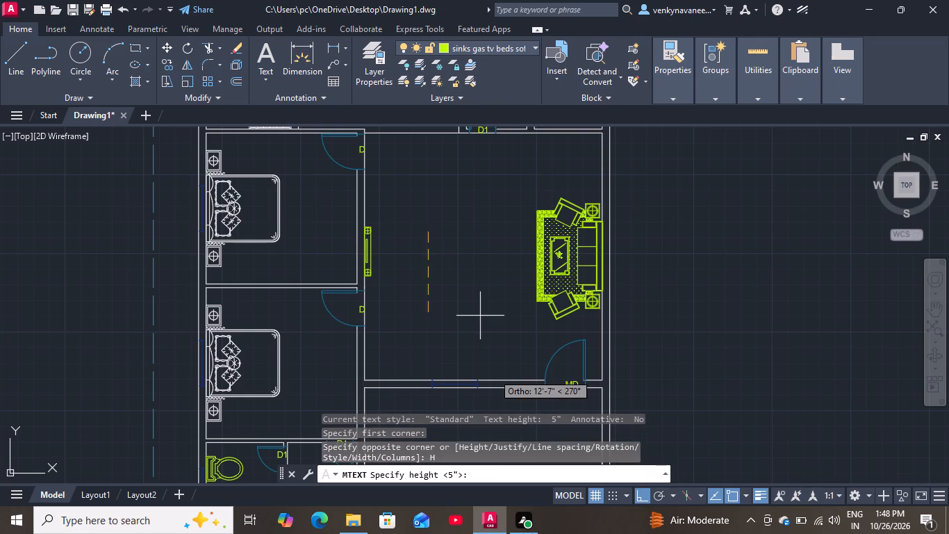
key("6")
key("shift+quotedbl")
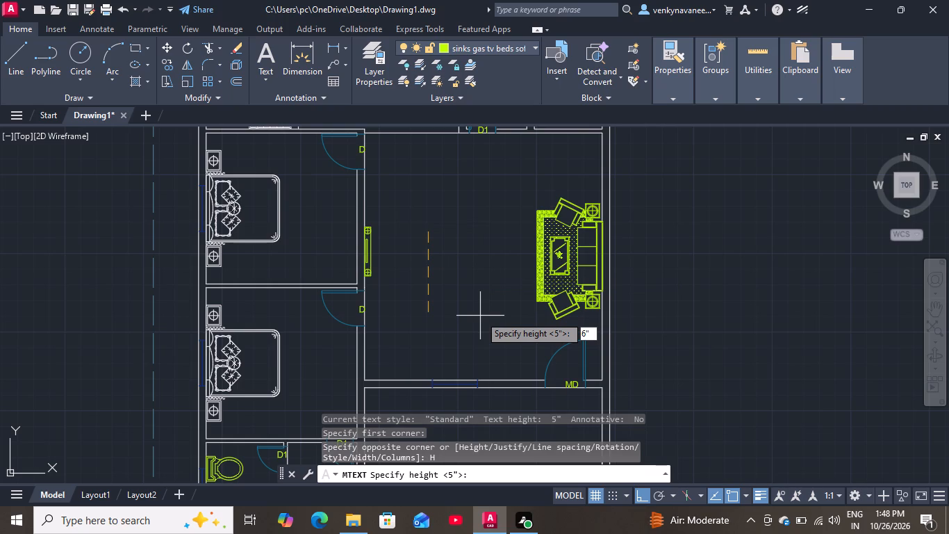
key("Return")
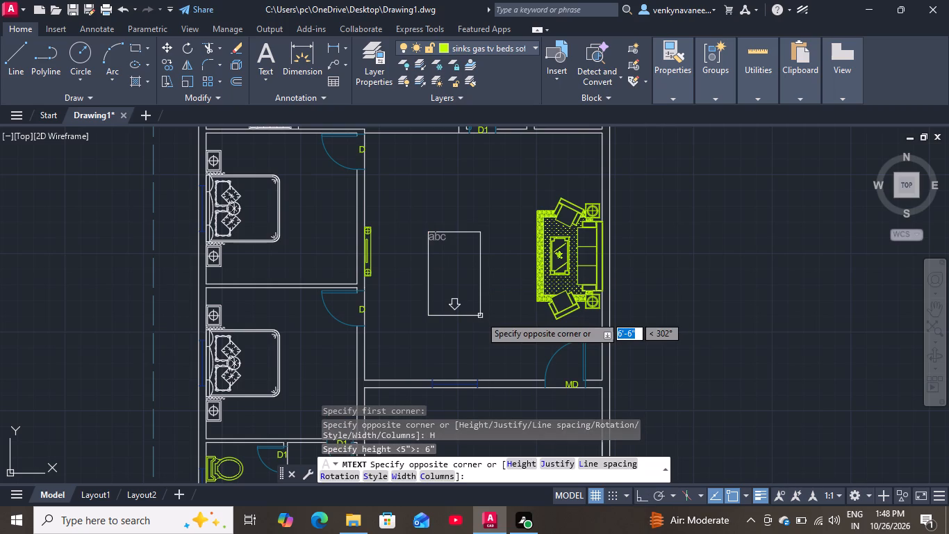
left_click(501, 270)
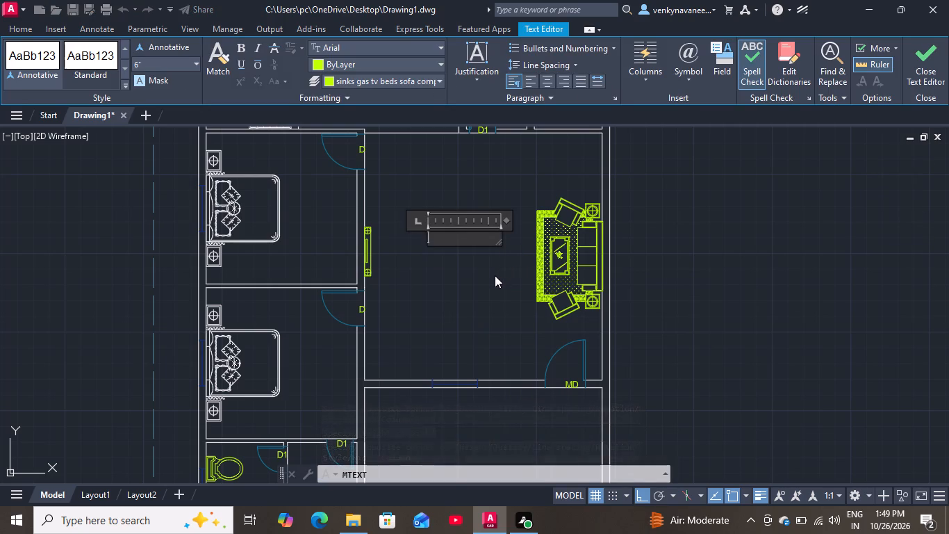
type("HA")
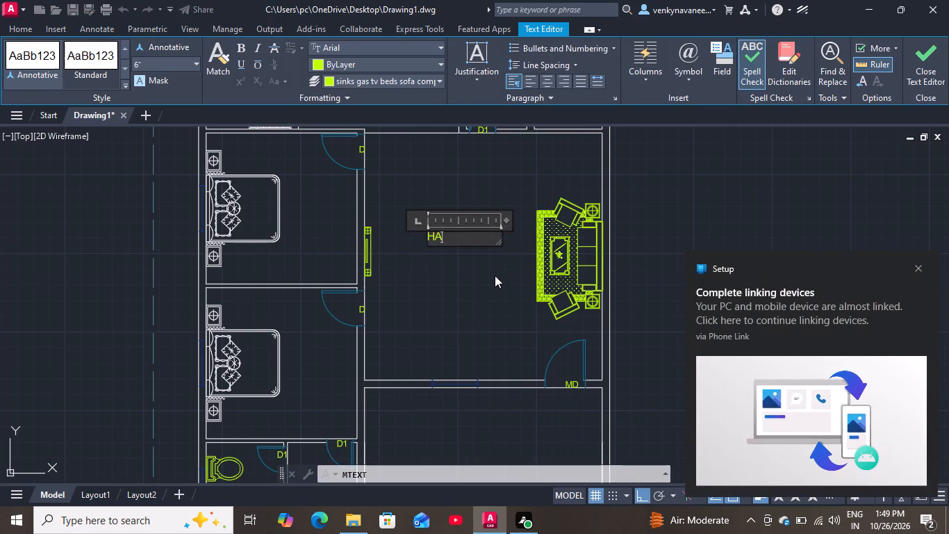
type("LL")
left_click(482, 308)
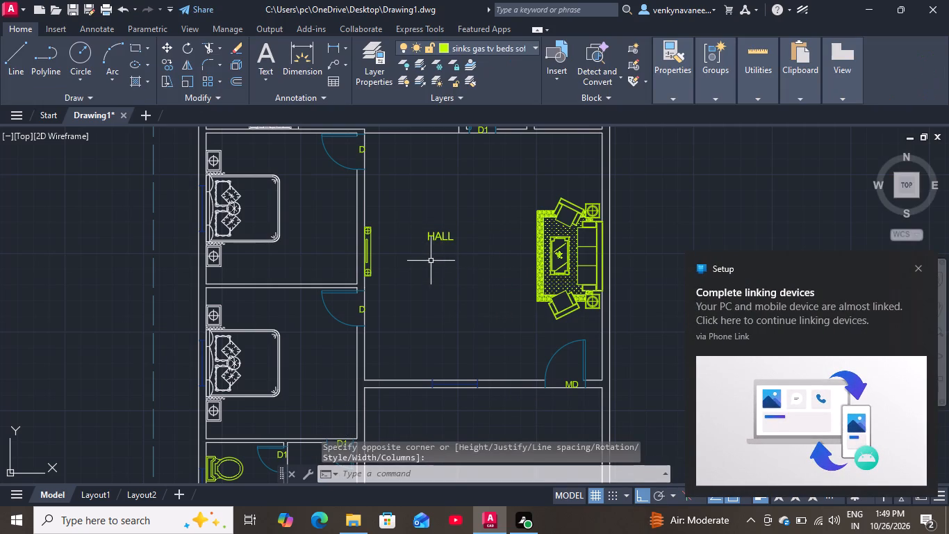
Move the HALL label down and sideways to the middle of the living room, level with the sofa set's centre table.
scroll(427, 244, "up", 1)
left_click(440, 235)
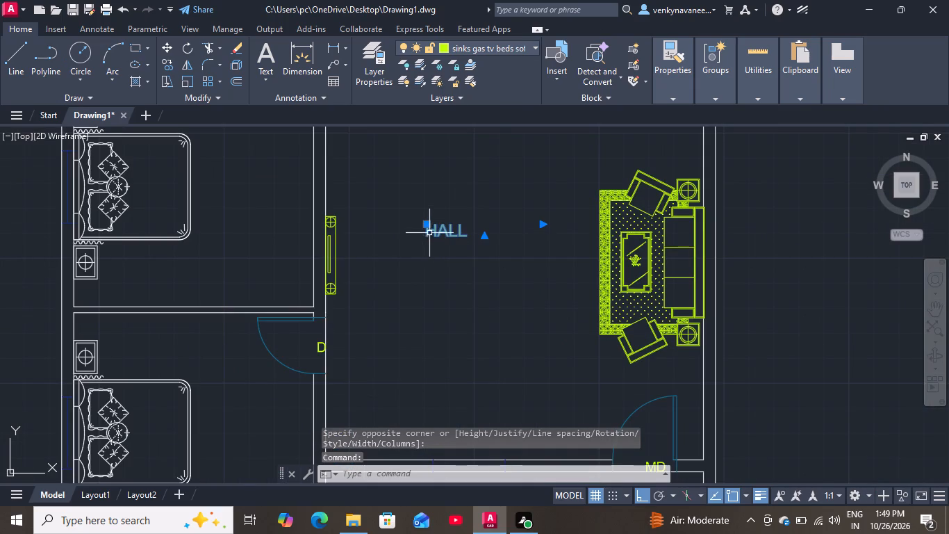
left_click(427, 226)
left_click(451, 223)
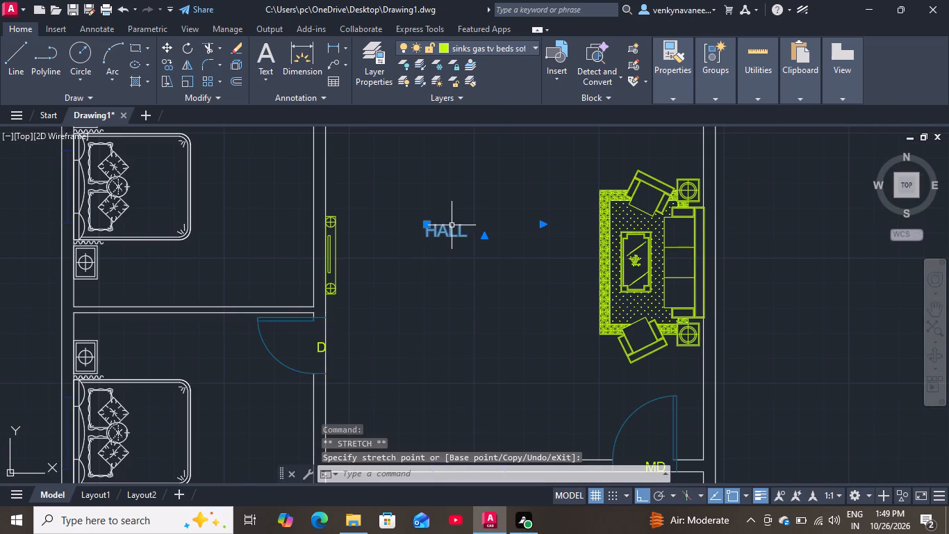
left_click(428, 226)
left_click(463, 219)
left_click(426, 226)
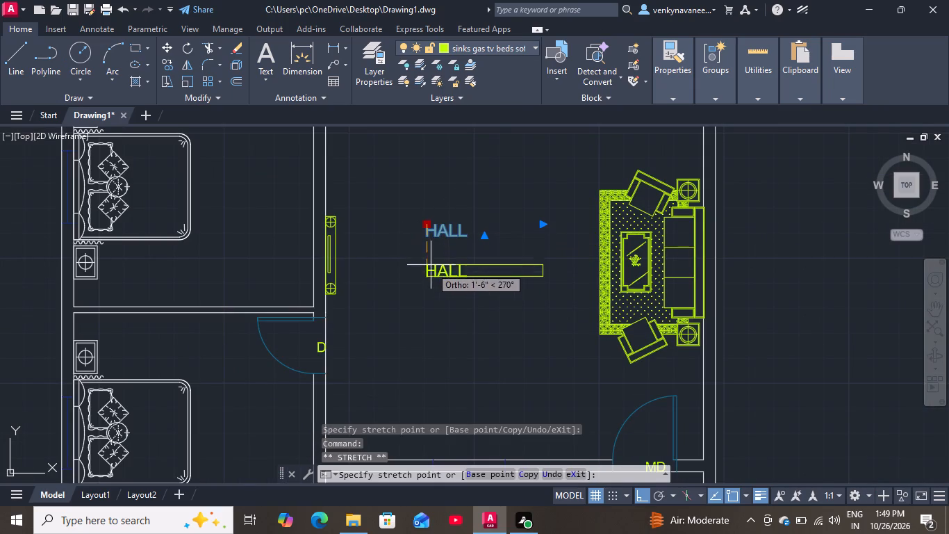
left_click(438, 261)
left_click_drag(425, 259, 432, 257)
left_click(490, 244)
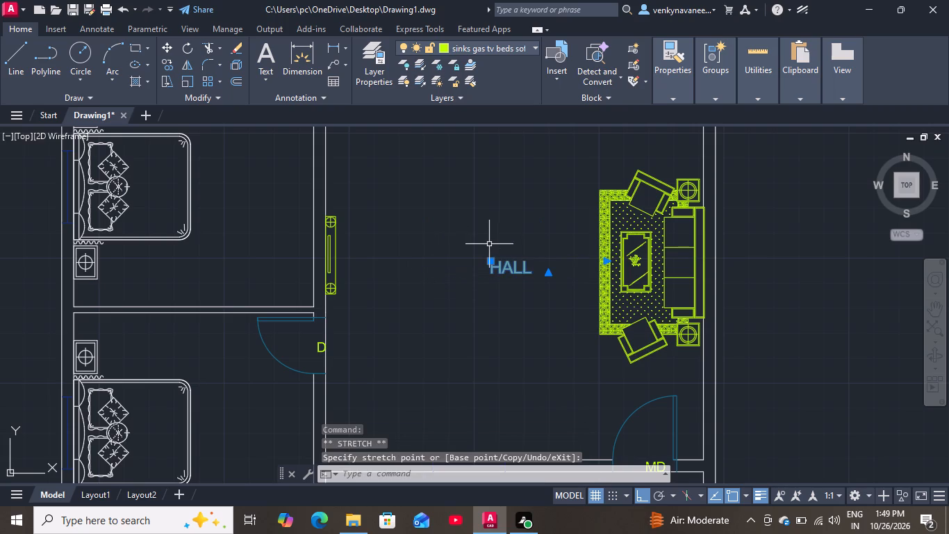
left_click(490, 261)
left_click(450, 263)
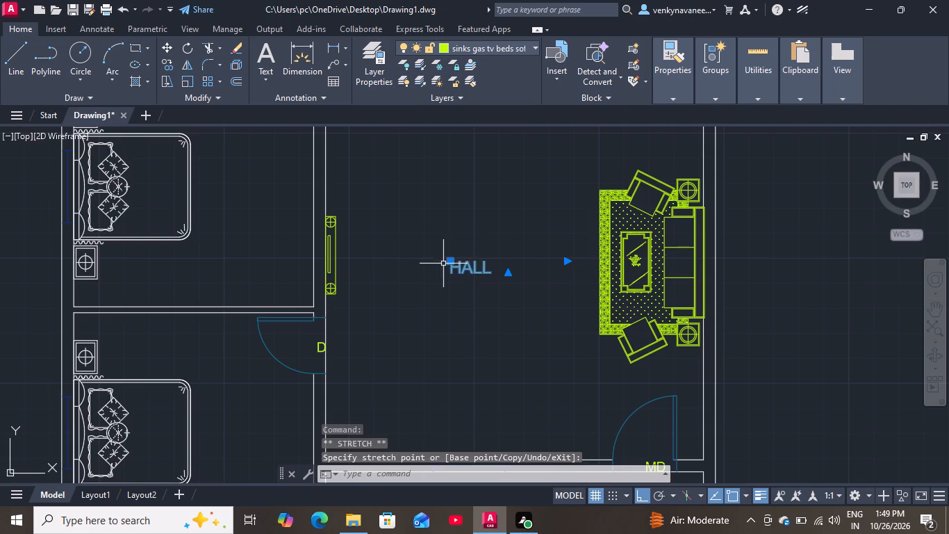
left_click(477, 242)
left_click(452, 254)
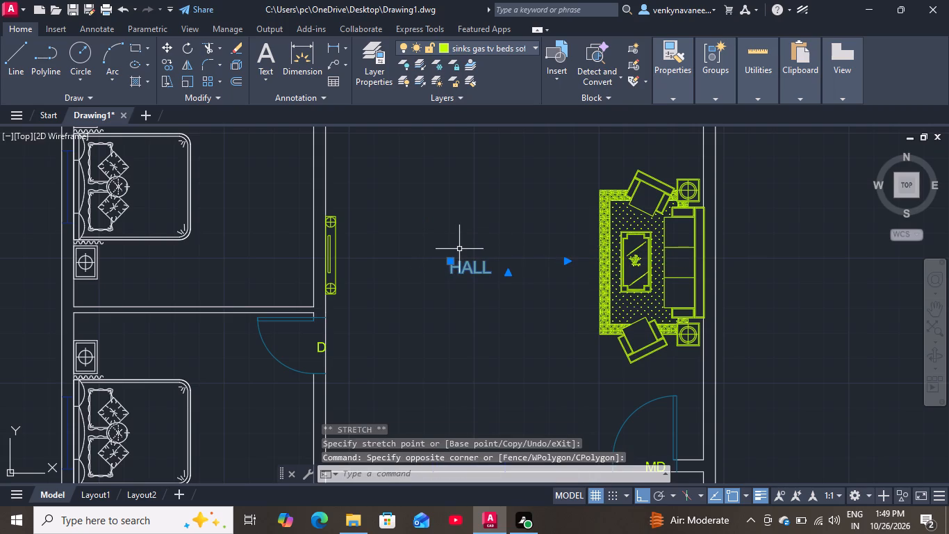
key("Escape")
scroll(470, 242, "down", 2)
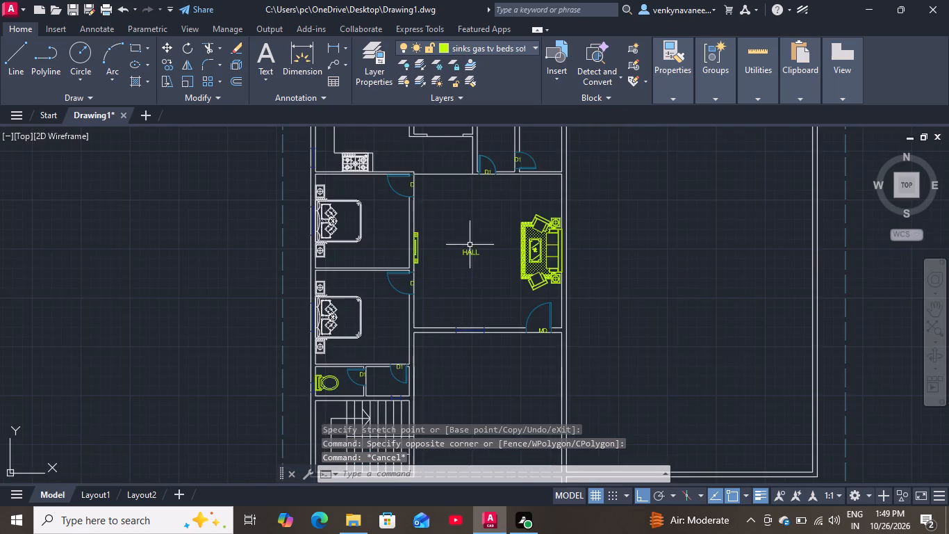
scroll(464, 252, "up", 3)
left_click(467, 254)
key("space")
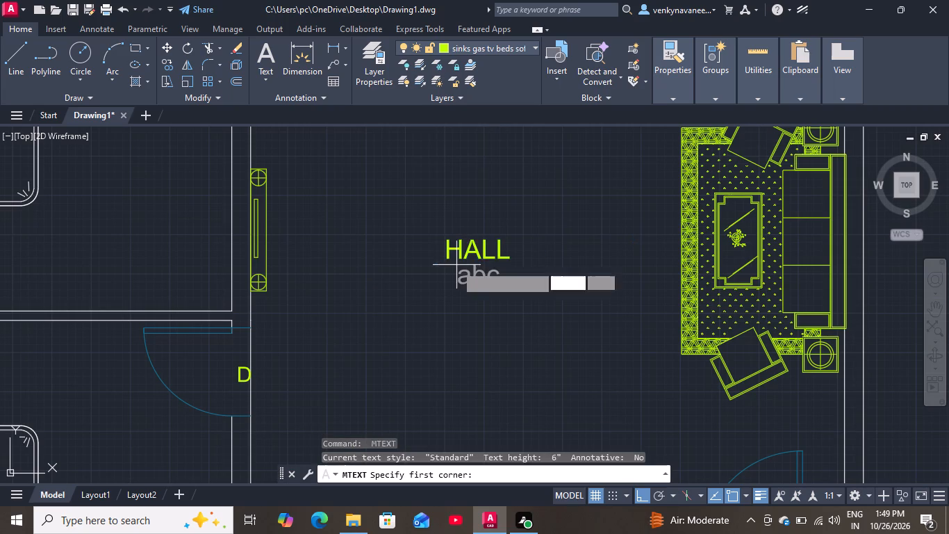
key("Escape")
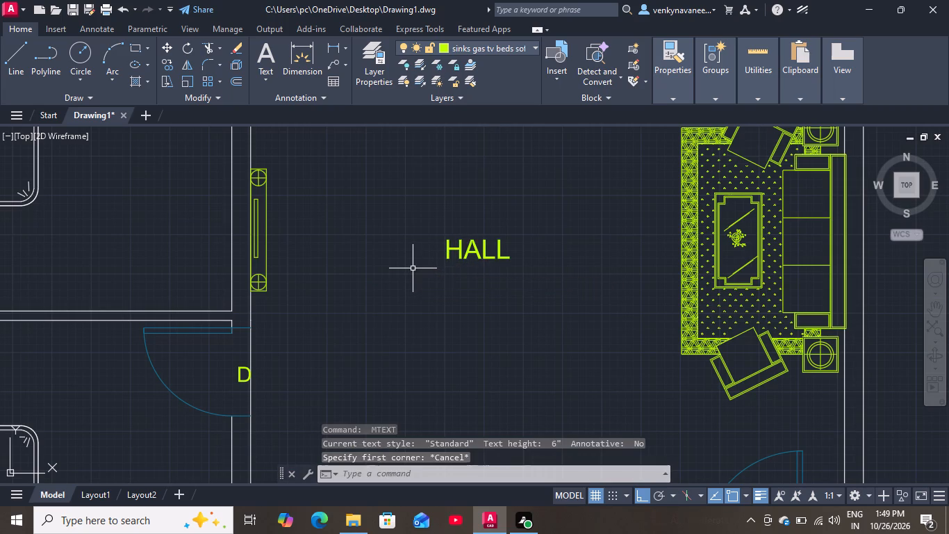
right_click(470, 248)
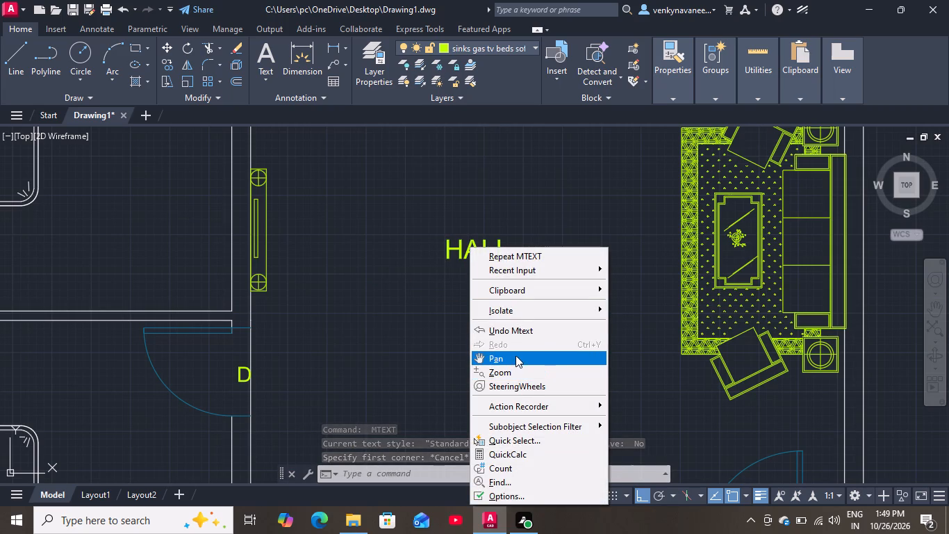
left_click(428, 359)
Copy the living room's HALL label twice into the open room below the living room and once just beneath the original.
left_click(510, 234)
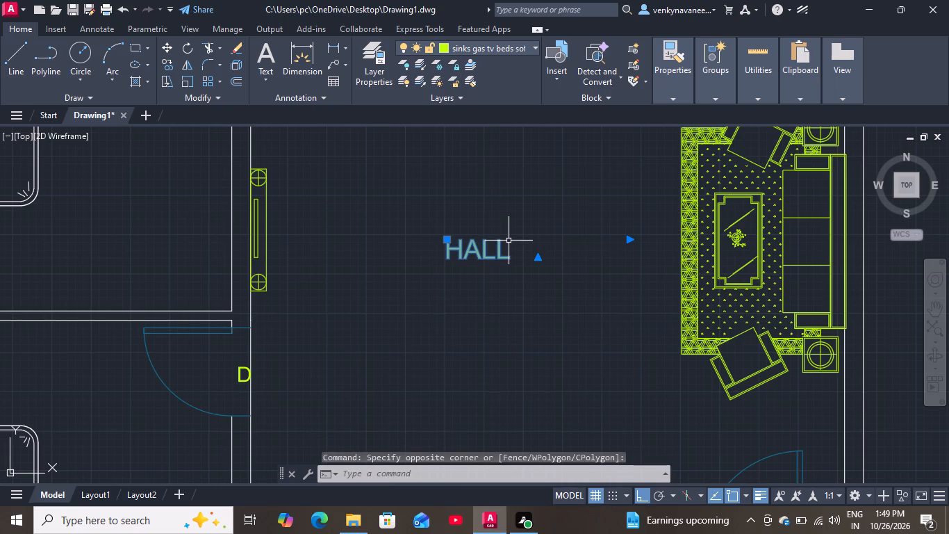
type("CO")
key("Return")
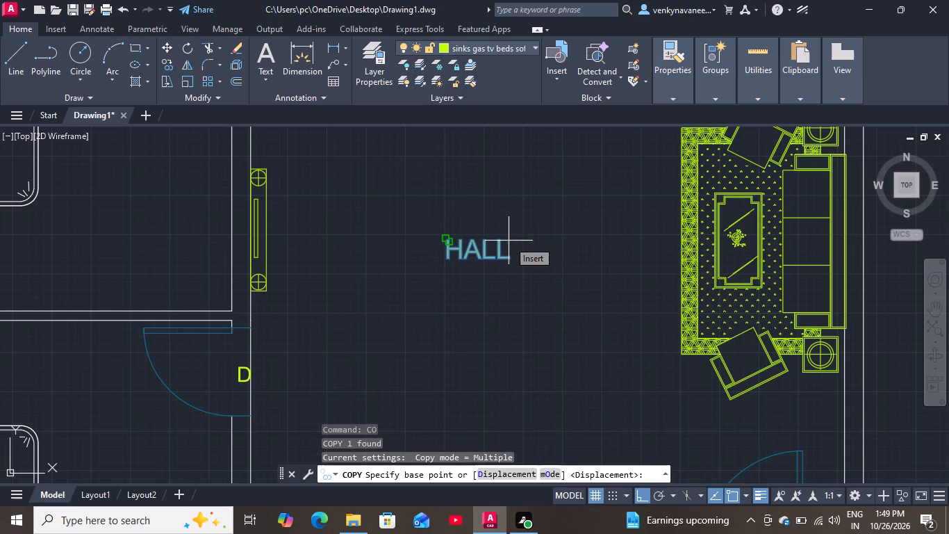
left_click(446, 259)
scroll(490, 235, "down", 4)
scroll(486, 316, "up", 3)
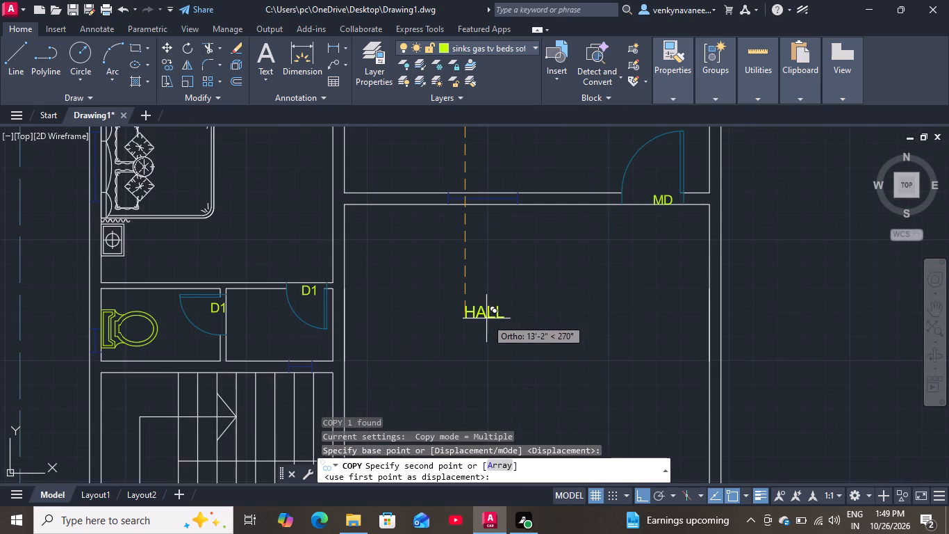
left_click(489, 356)
left_click(465, 382)
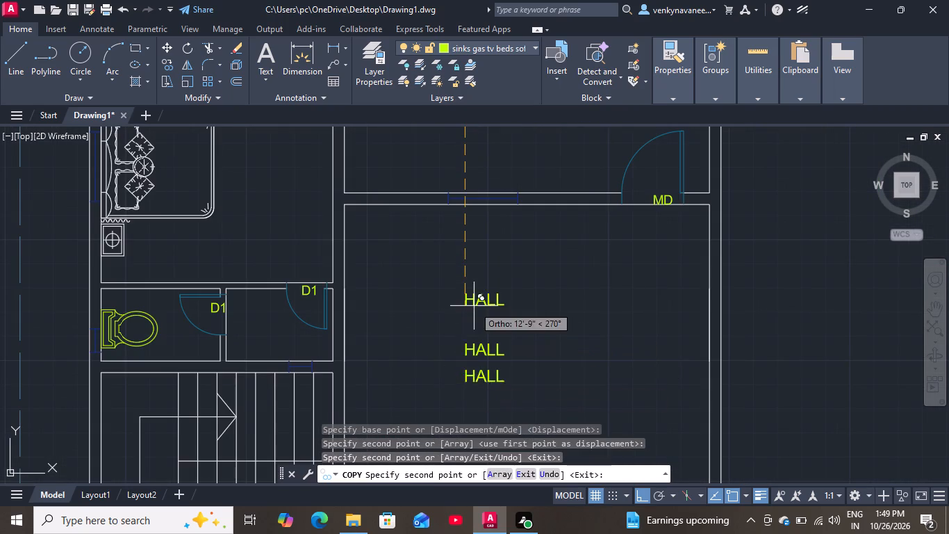
scroll(474, 309, "down", 3)
scroll(479, 252, "up", 3)
left_click(466, 227)
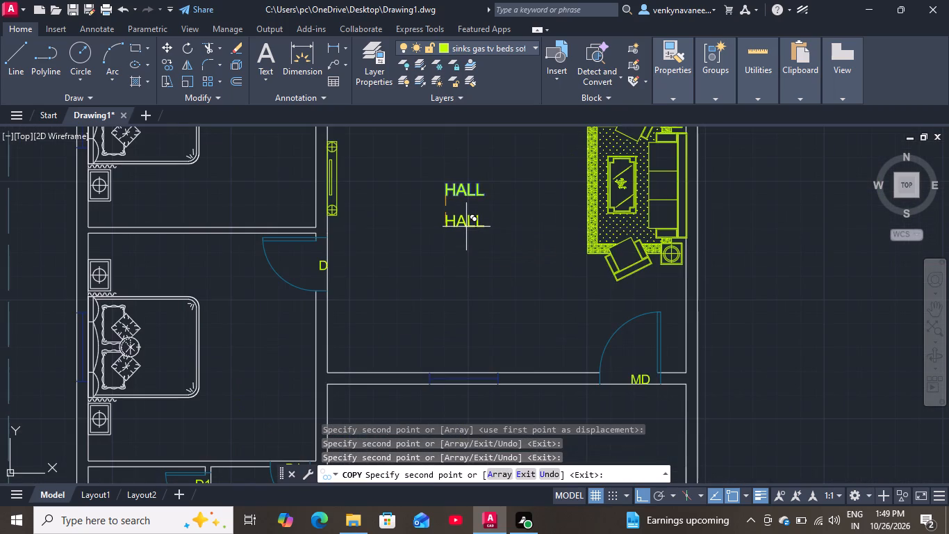
Place four HALL copies: two side by side in the upper bedroom, one on the wall between bedrooms, one by the lower bedroom's door.
scroll(404, 261, "down", 2)
scroll(536, 267, "down", 2)
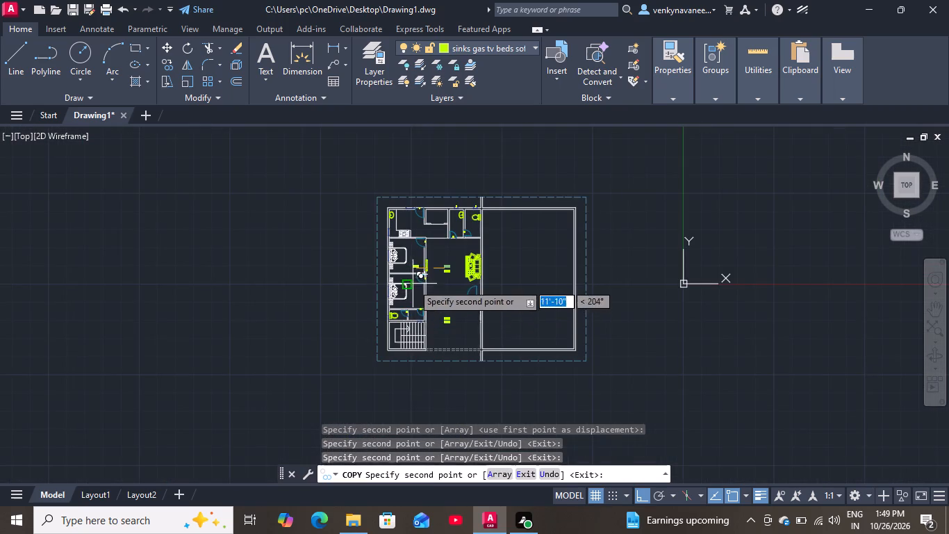
scroll(411, 284, "up", 4)
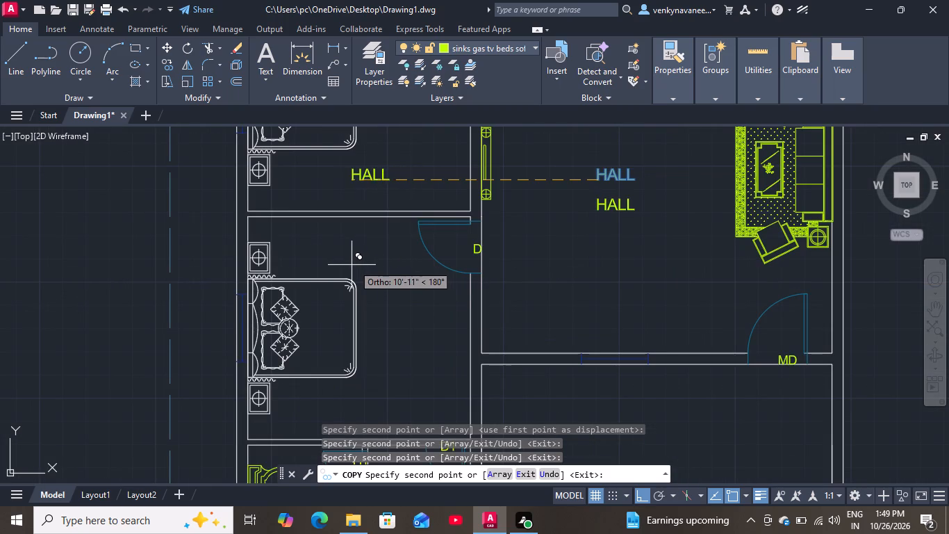
left_click(342, 268)
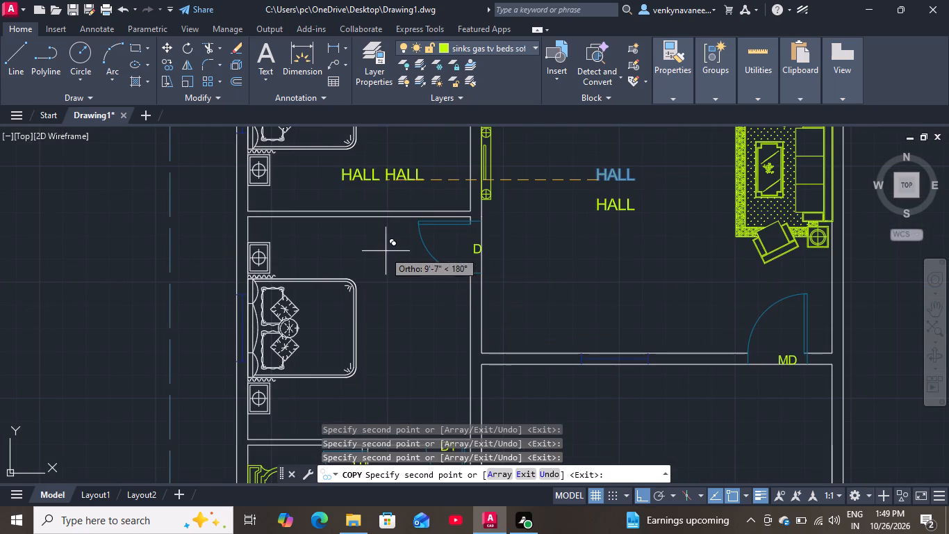
left_click(389, 250)
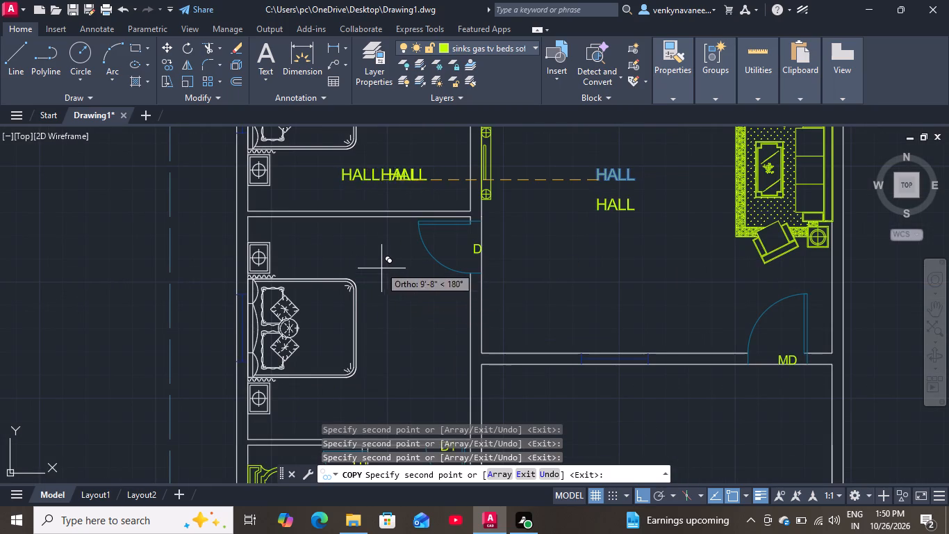
left_click(351, 220)
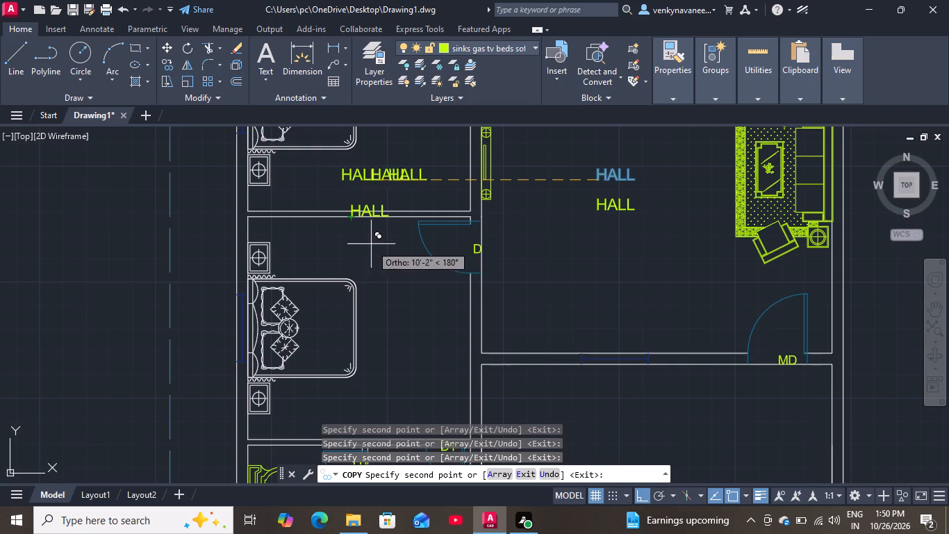
left_click(429, 245)
Place two HALL copies each for the toilet above the staircase and its adjoining small room, along their lower and upper walls.
scroll(600, 309, "down", 1)
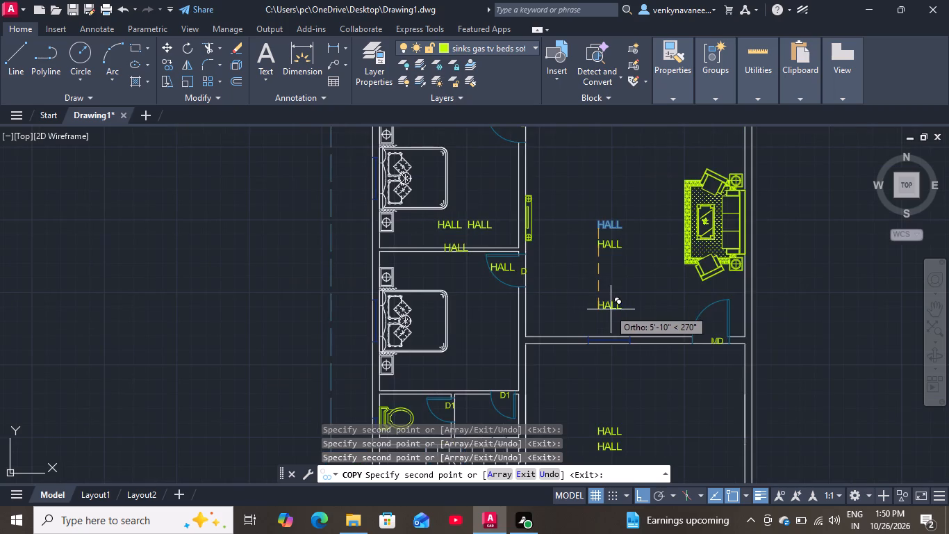
scroll(617, 301, "down", 2)
scroll(575, 314, "up", 1)
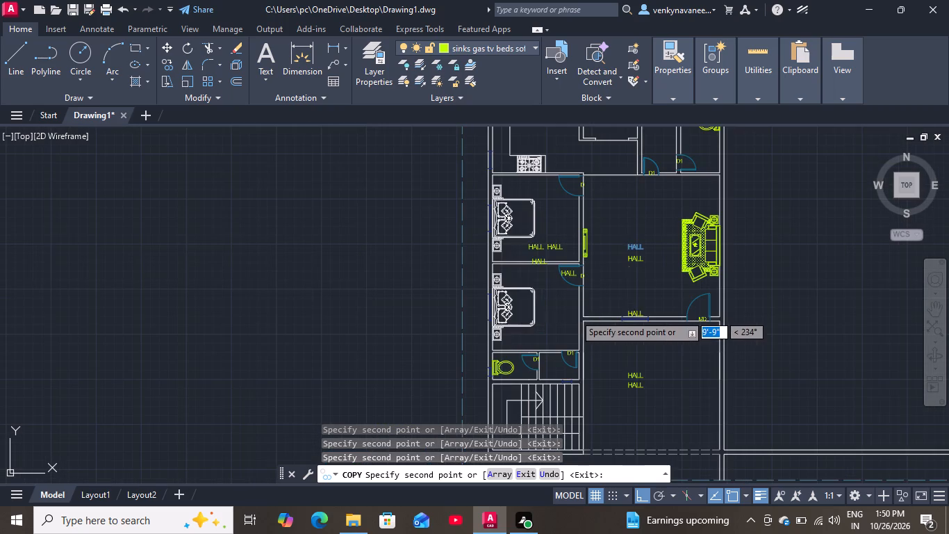
scroll(548, 376, "up", 3)
left_click(540, 384)
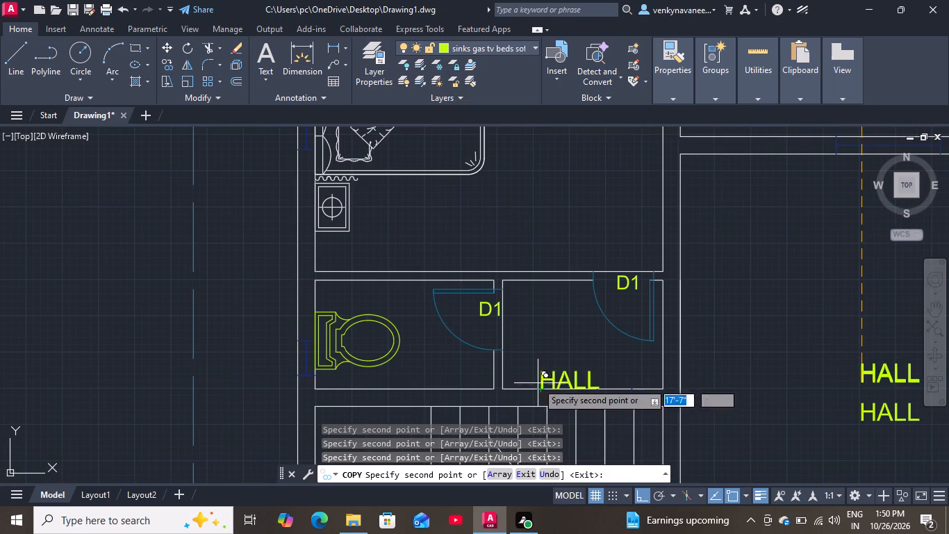
left_click(530, 282)
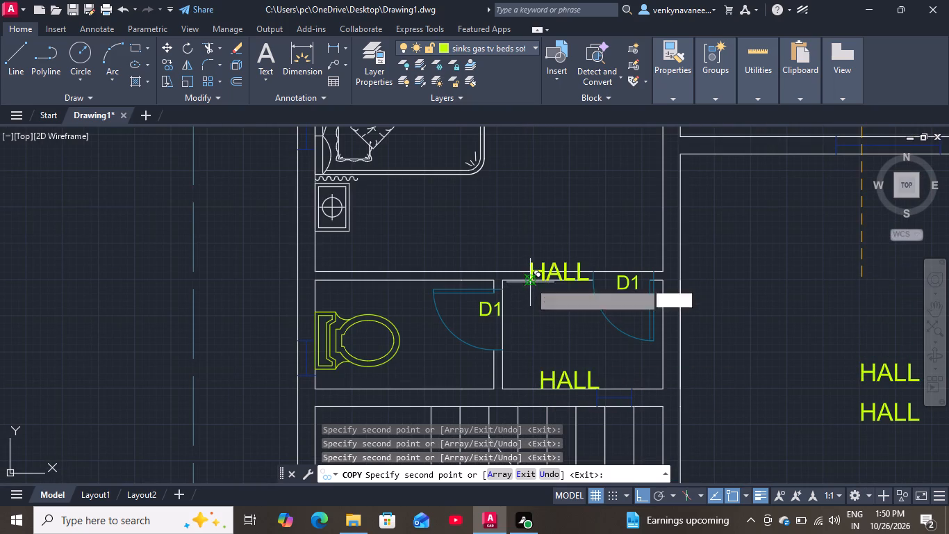
left_click(407, 388)
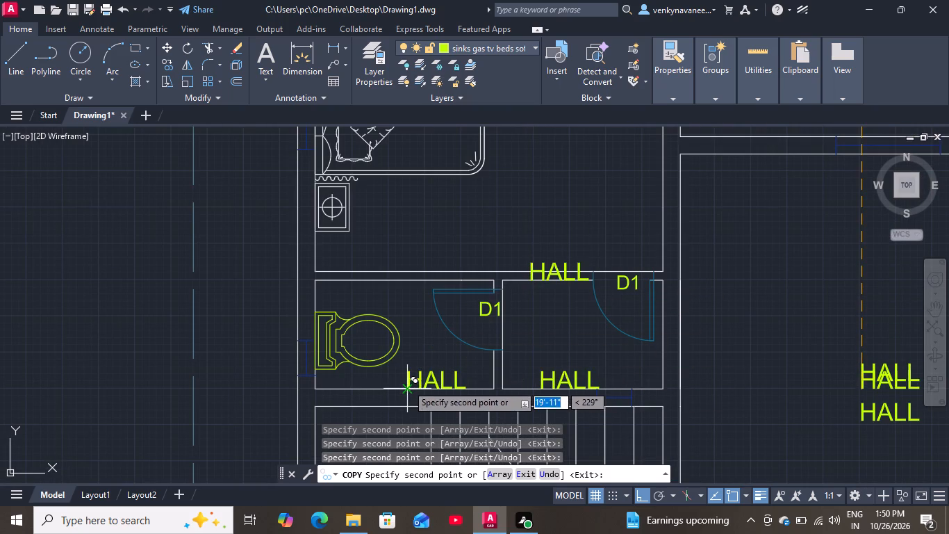
left_click(389, 285)
Place two HALL copies one above the other in the kitchen, at the counter edge between the sink and the stove.
scroll(481, 264, "down", 2)
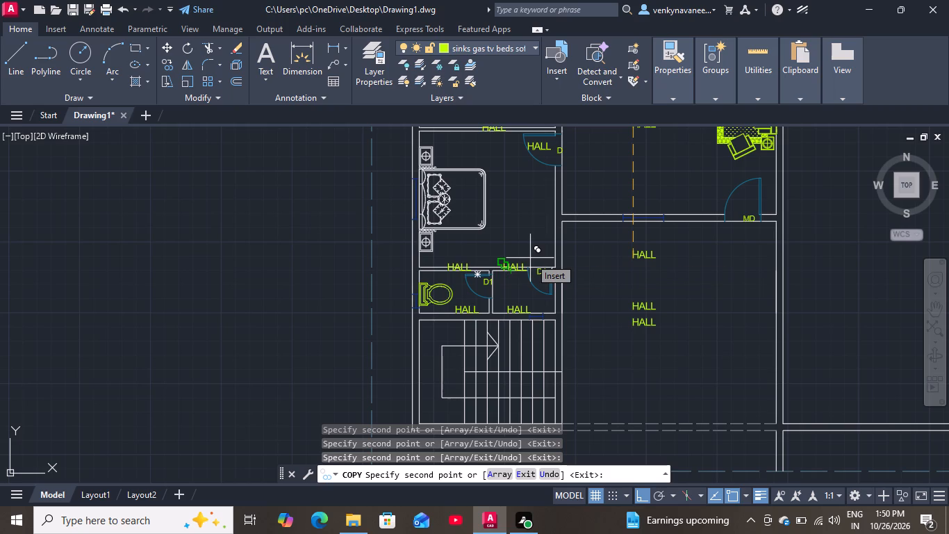
scroll(529, 258, "down", 3)
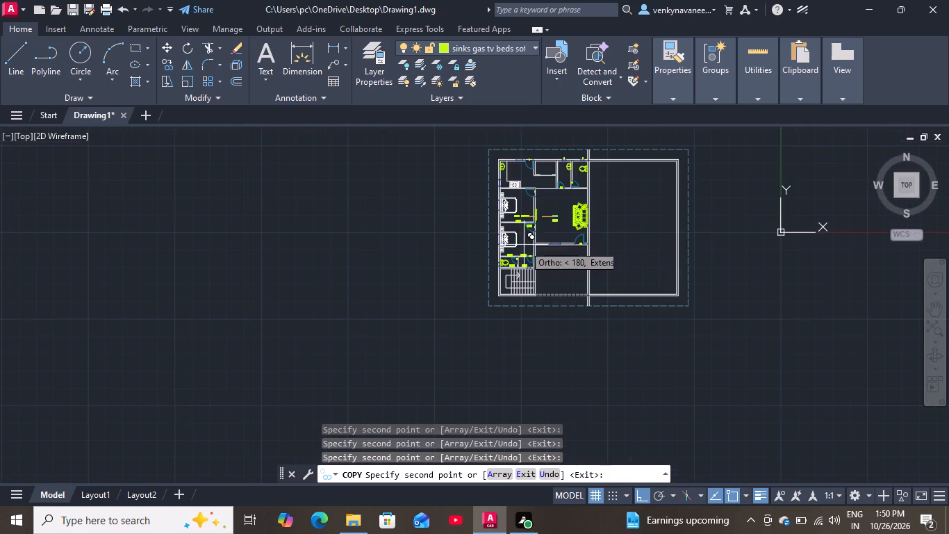
scroll(507, 166, "up", 4)
left_click(495, 187)
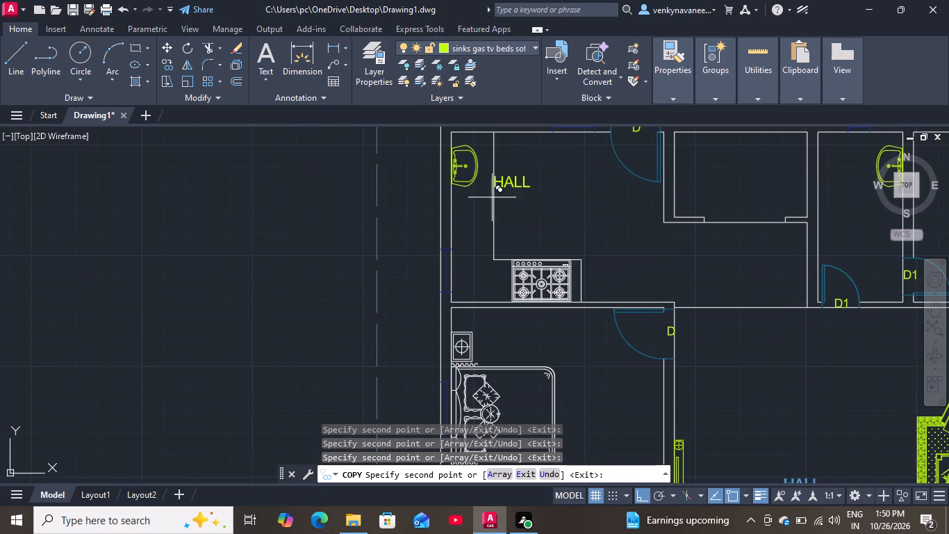
left_click(490, 207)
Place two stacked HALL copies against the inner side wall of the small room next to the kitchen.
scroll(548, 178, "down", 3)
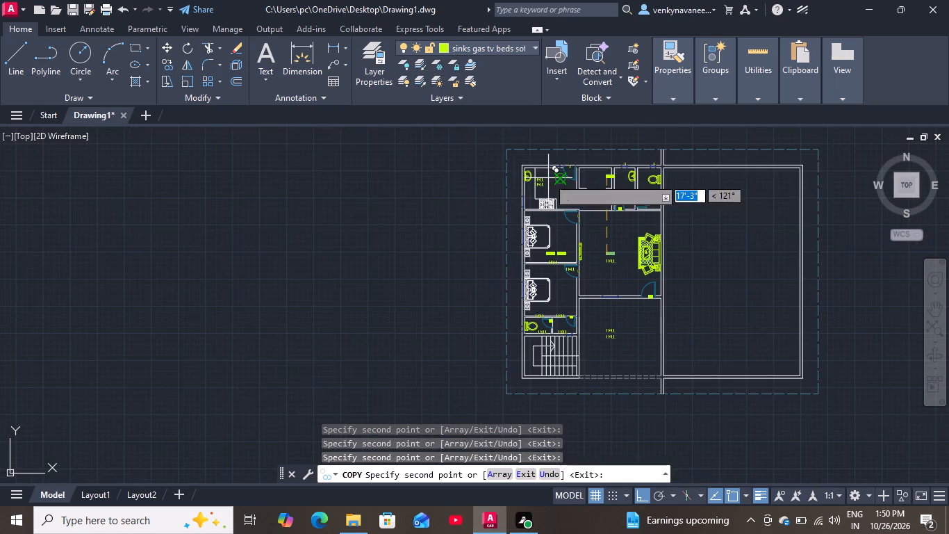
scroll(601, 181, "up", 4)
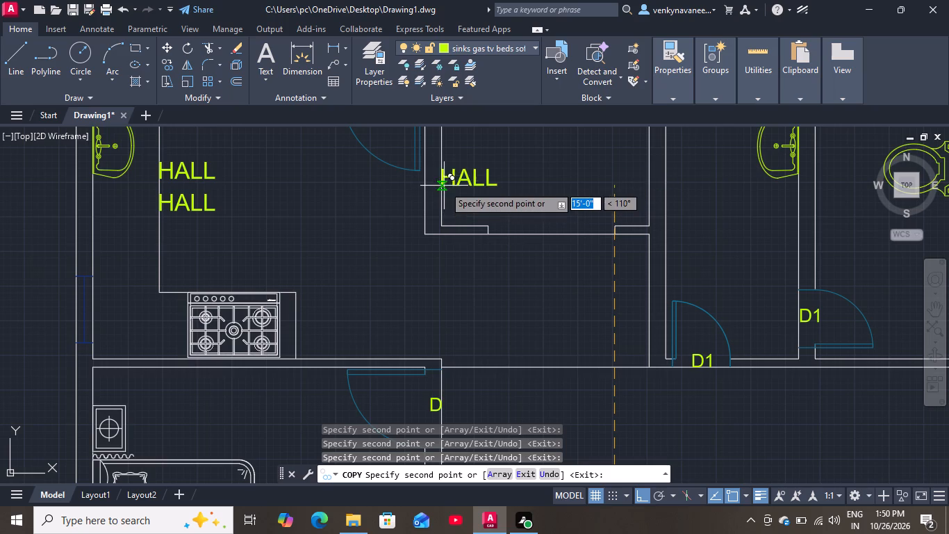
left_click(444, 185)
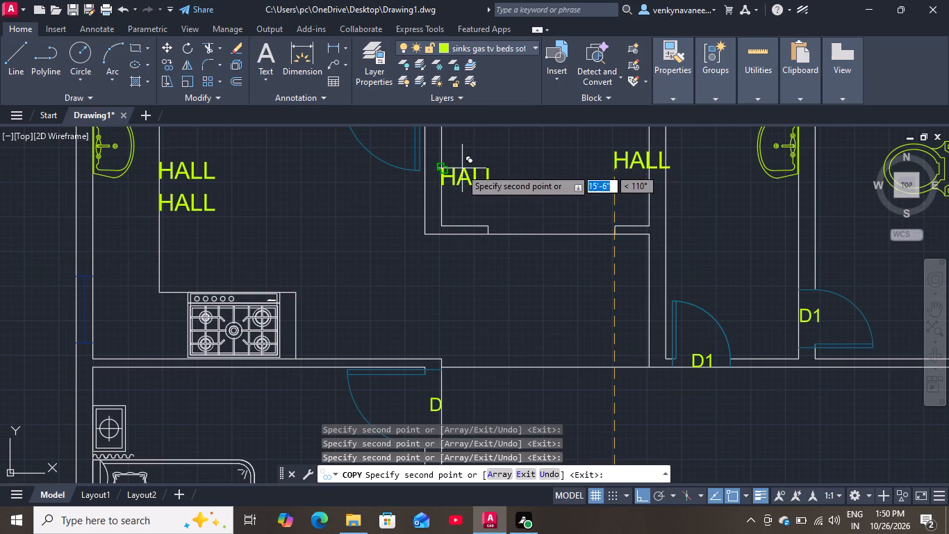
left_click(443, 152)
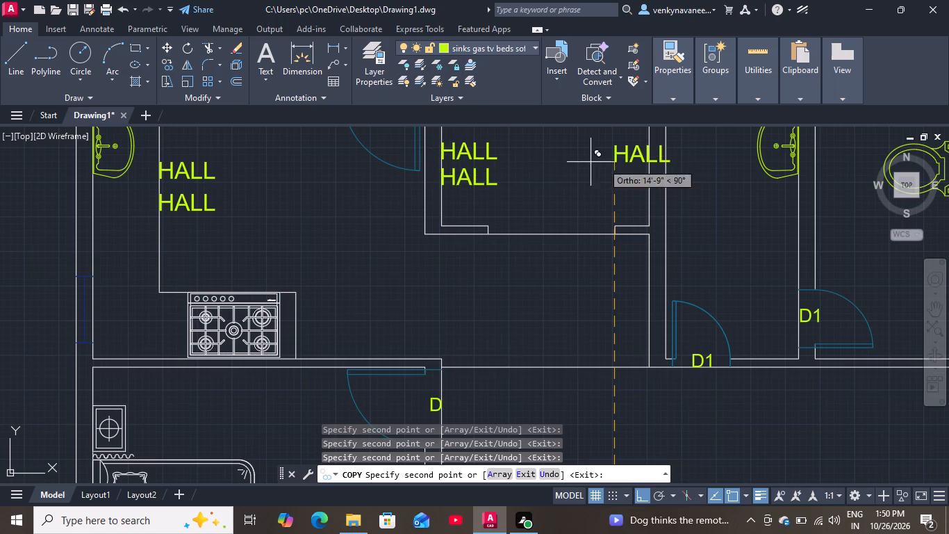
Place two stacked HALL copies in the washbasin room and two in the adjacent toilet, then finish copying.
left_click(666, 188)
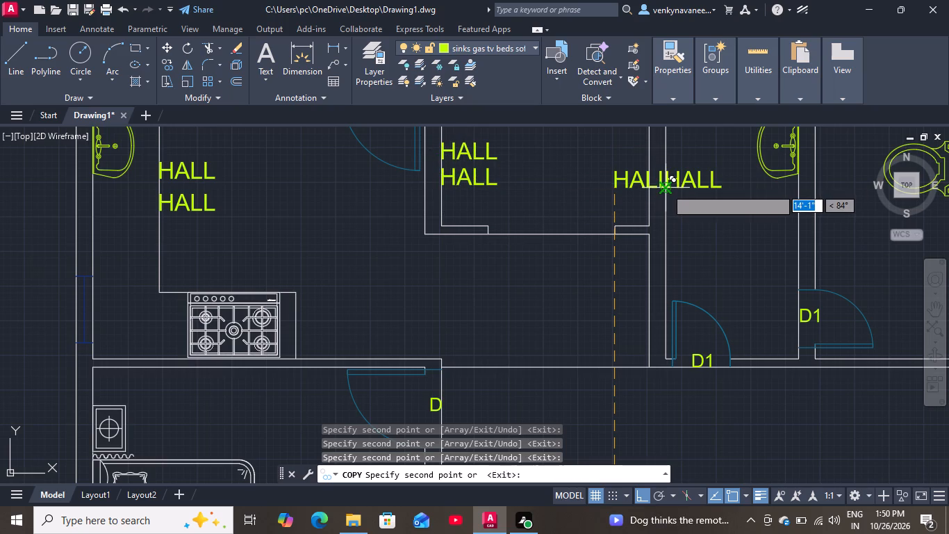
left_click(666, 202)
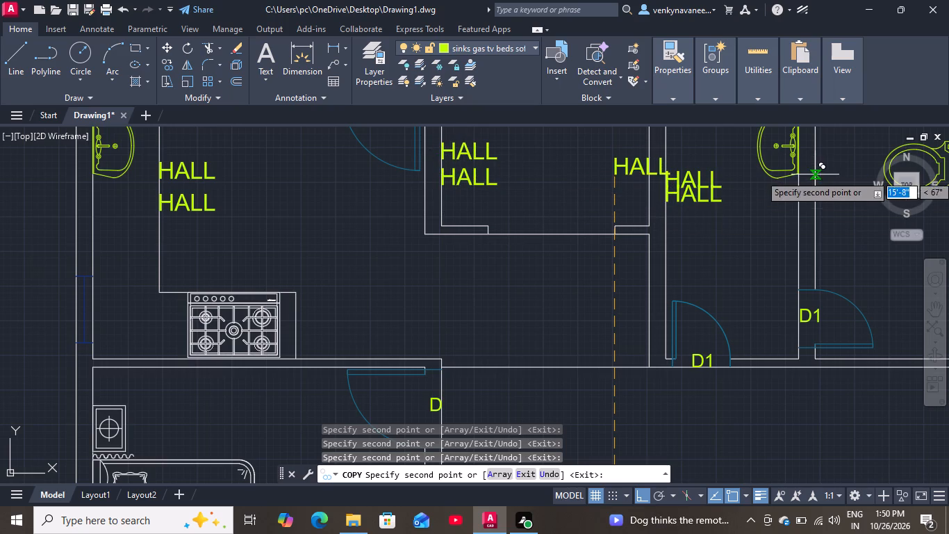
left_click(815, 171)
left_click(814, 190)
scroll(751, 175, "down", 3)
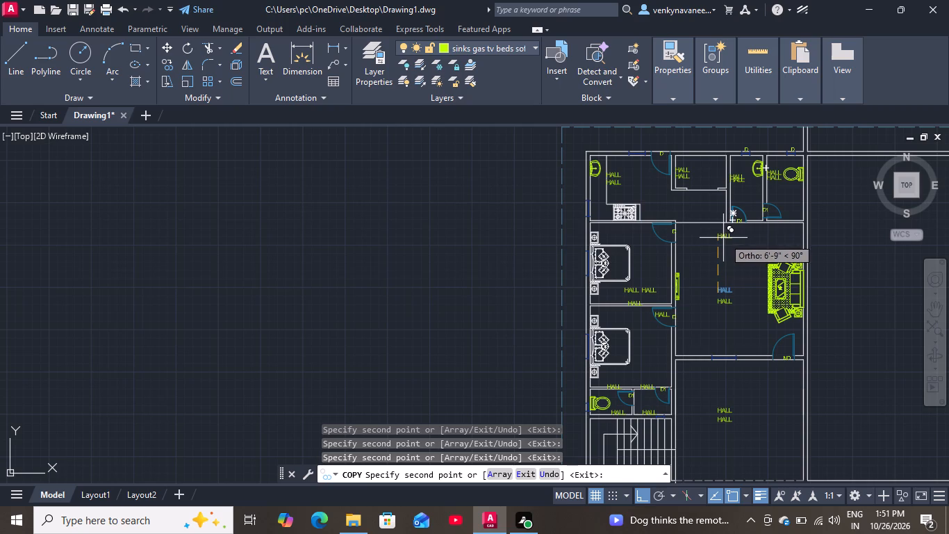
key("space")
Move the washbasin room's lower HALL label straight down, clear of the upper one.
scroll(757, 172, "up", 4)
scroll(698, 202, "down", 1)
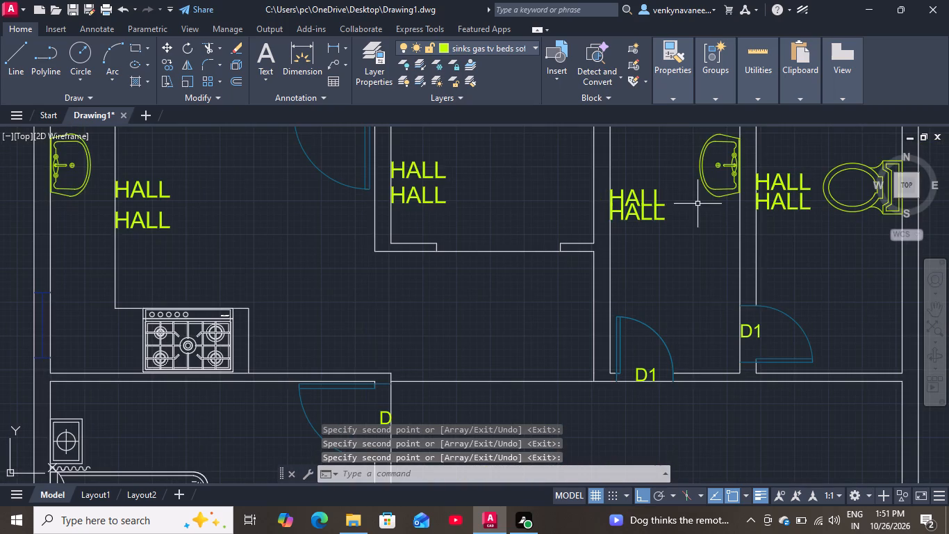
left_click(639, 209)
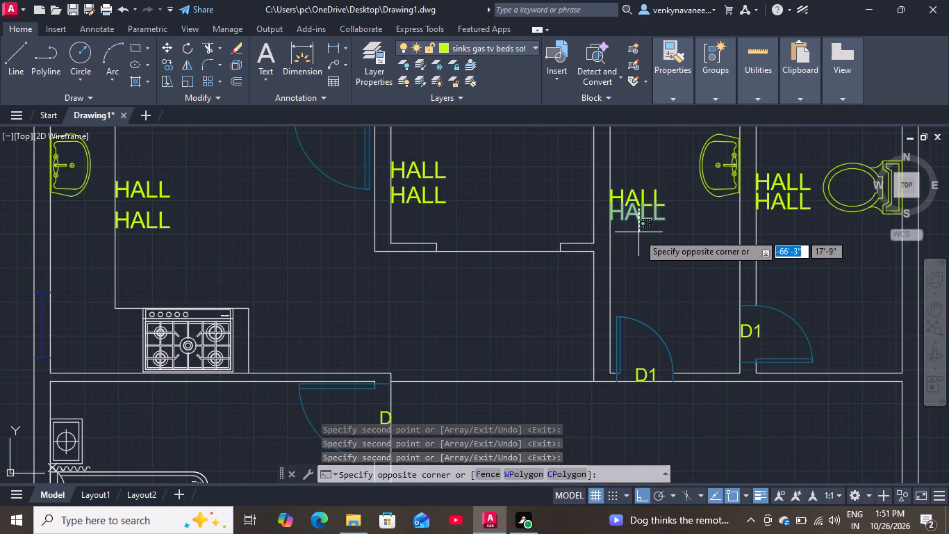
left_click(632, 238)
left_click(610, 204)
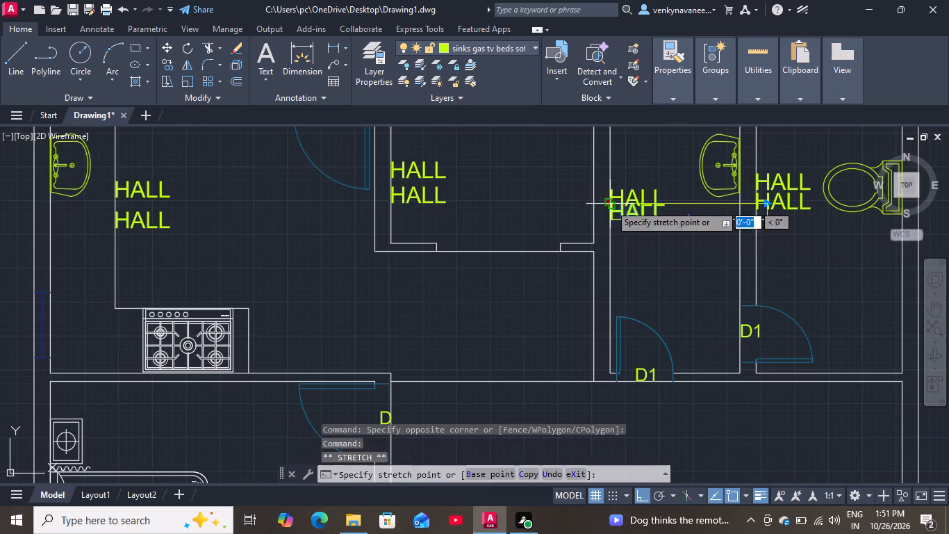
left_click(627, 242)
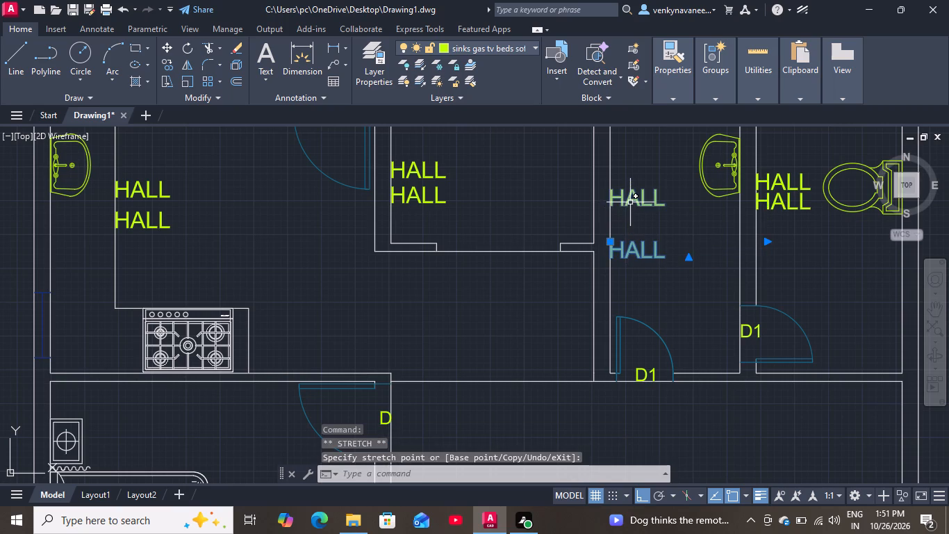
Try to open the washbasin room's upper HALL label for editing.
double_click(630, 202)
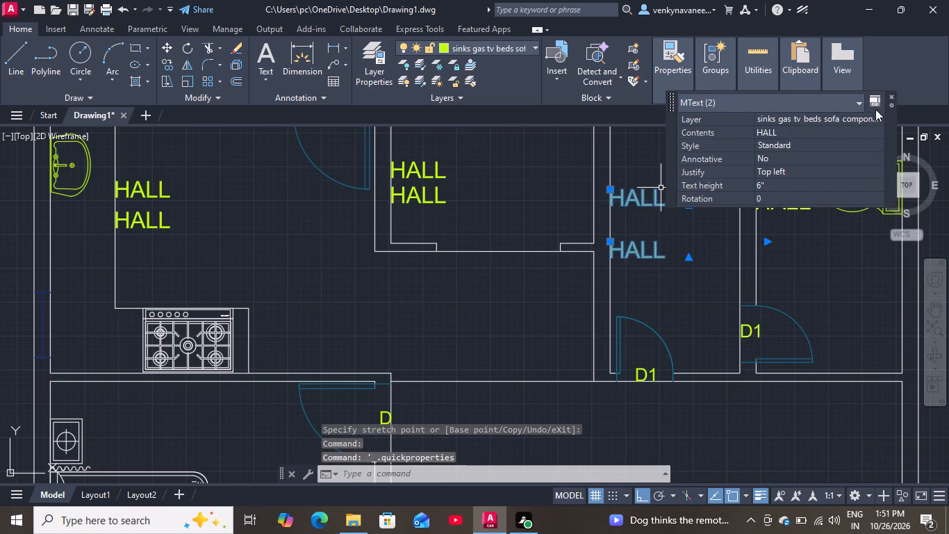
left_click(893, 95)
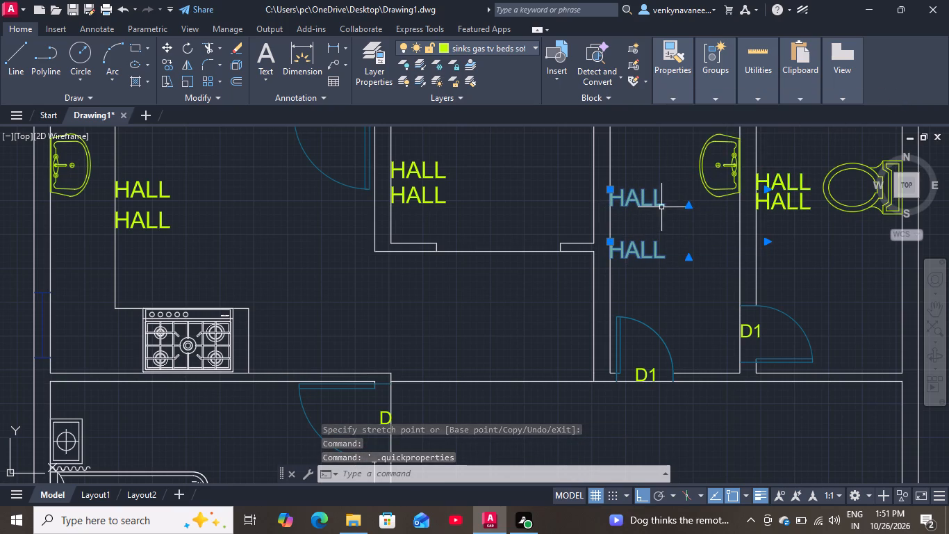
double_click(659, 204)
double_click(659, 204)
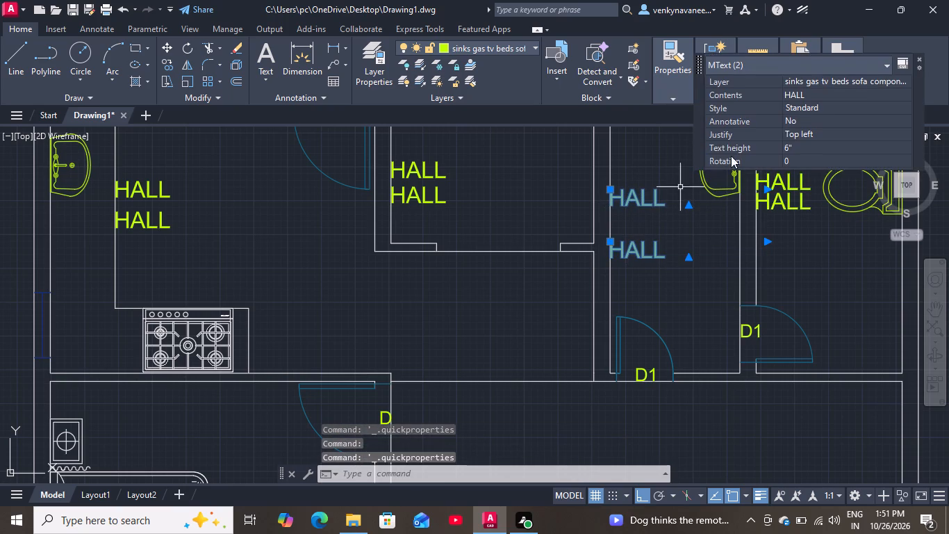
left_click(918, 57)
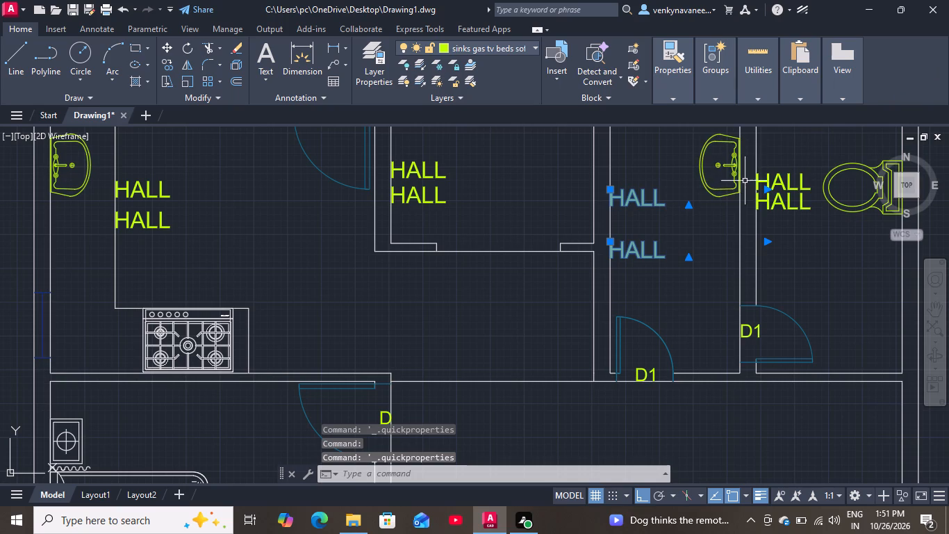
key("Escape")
Replace the text of the washbasin room's upper HALL label with W.C.
double_click(654, 203)
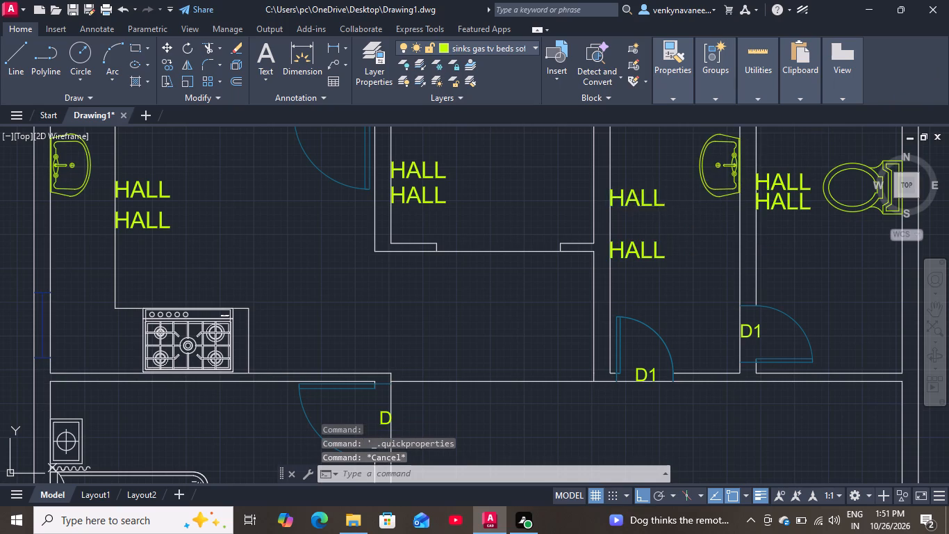
left_click(669, 201)
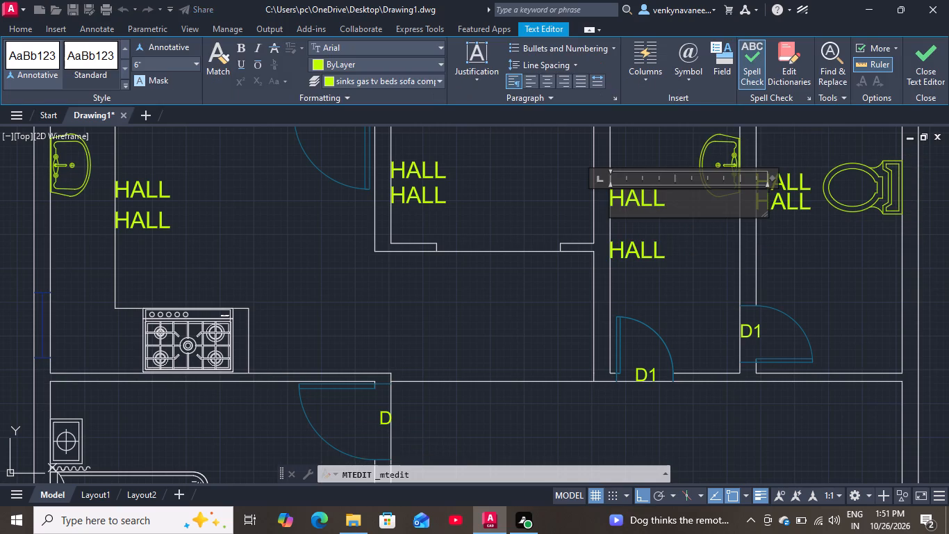
key("BackSpace")
key("BackSpace")
key("BackSpace")
key("BackSpace")
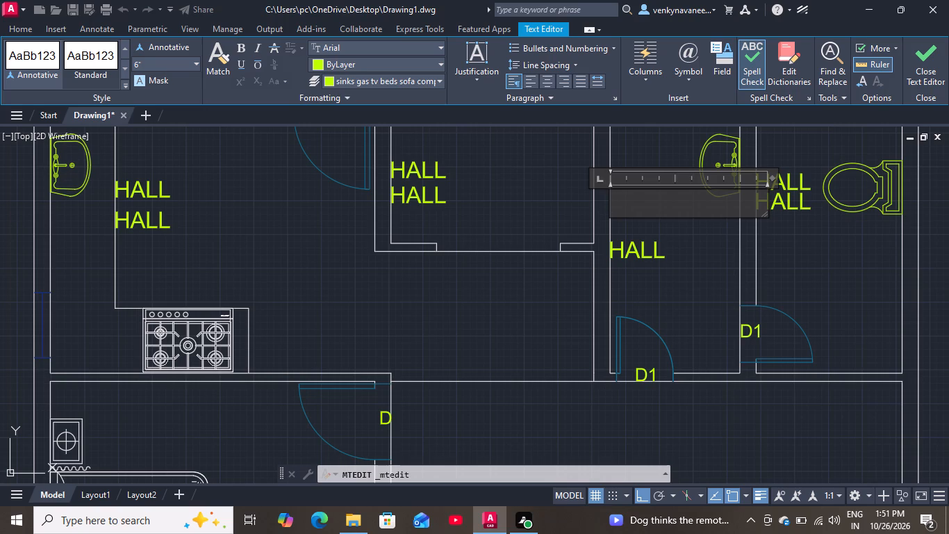
type("W.C")
left_click(682, 238)
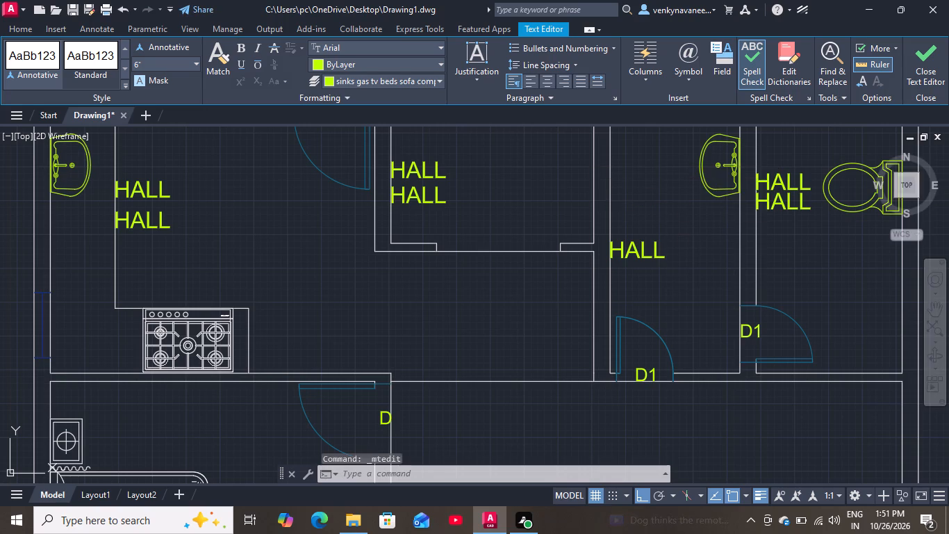
Replace the washbasin room's lower HALL label with the room size 3'9" X 8'0".
double_click(647, 254)
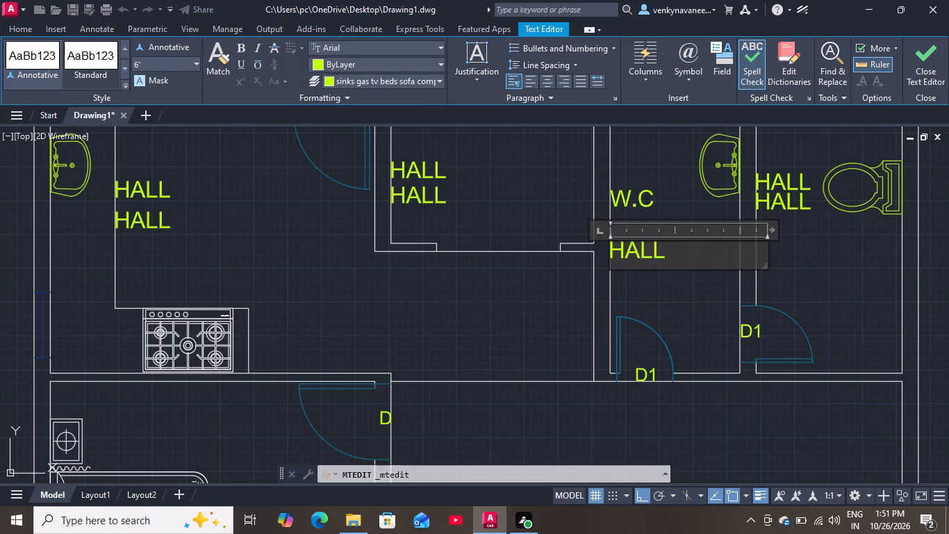
double_click(668, 256)
key("BackSpace")
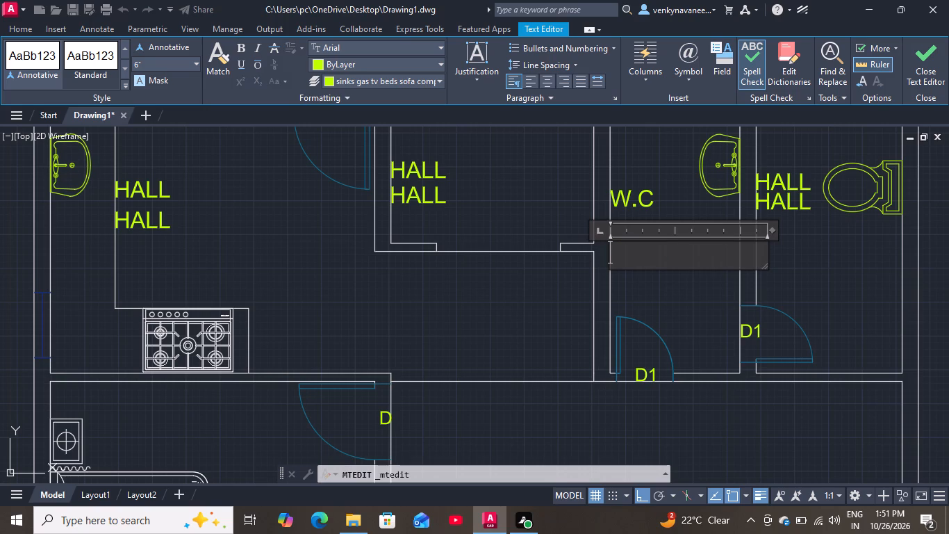
key("3")
key("apostrophe")
key("9")
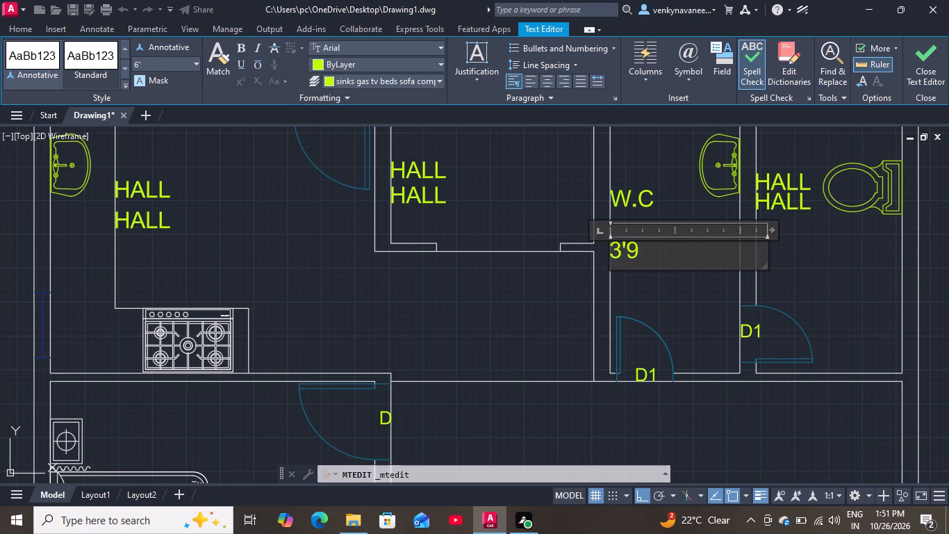
key("shift+quotedbl")
key("space")
type("X")
key("space")
key("8")
key("apostrophe")
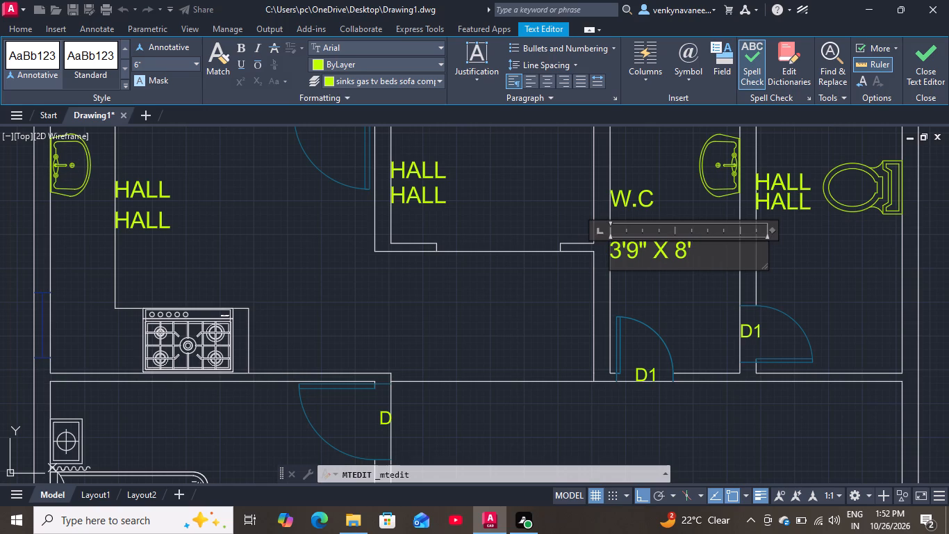
key("0")
key("shift+quotedbl")
left_click(666, 205)
Move the W.C label horizontally away from the side wall, towards the middle of the washbasin room.
left_click(638, 205)
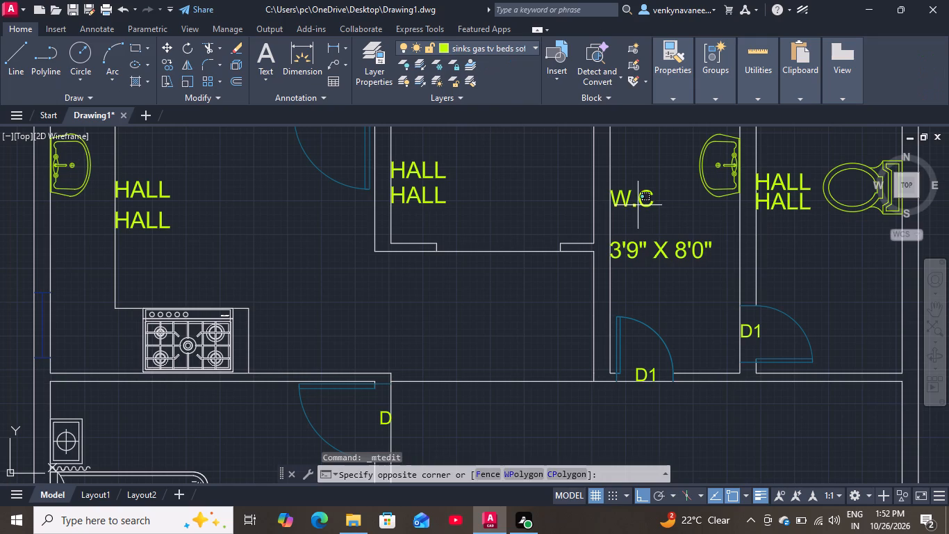
left_click(621, 209)
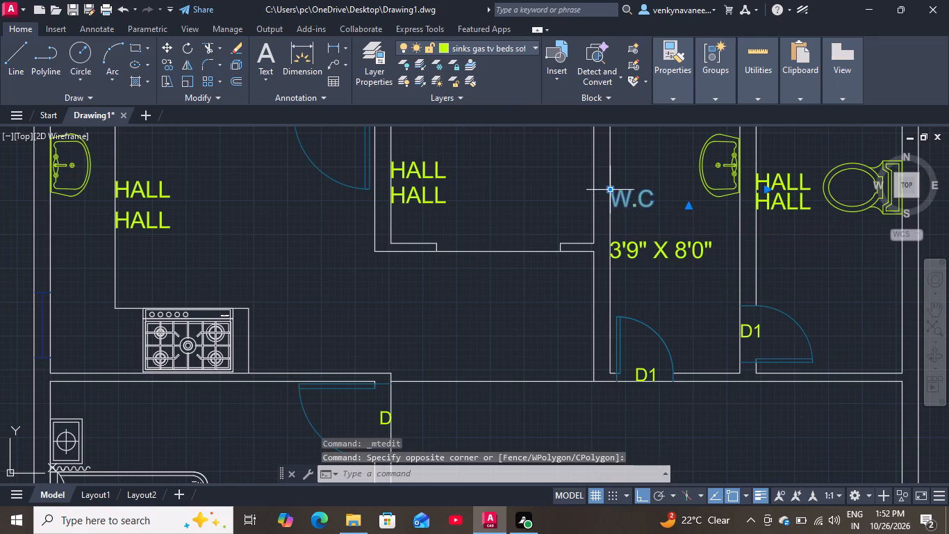
left_click(613, 192)
left_click(639, 190)
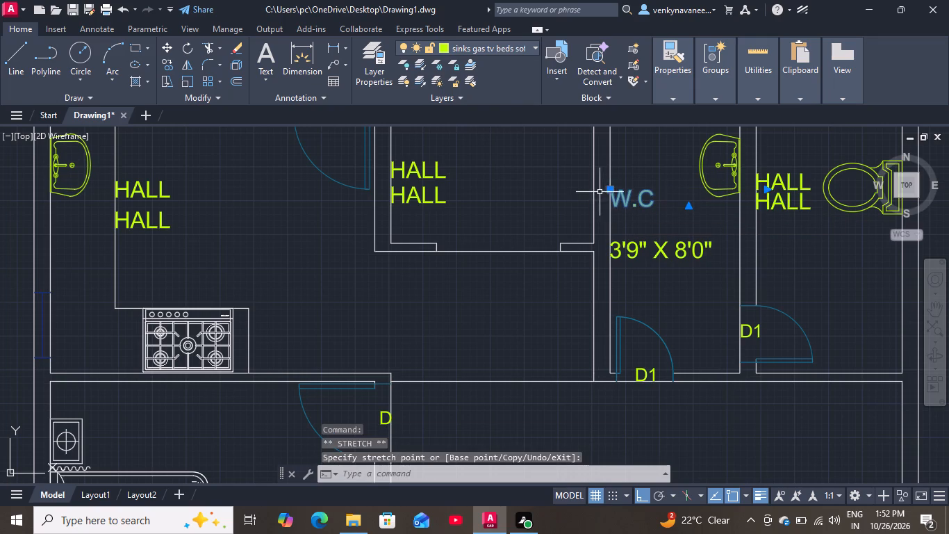
left_click(610, 191)
left_click(641, 179)
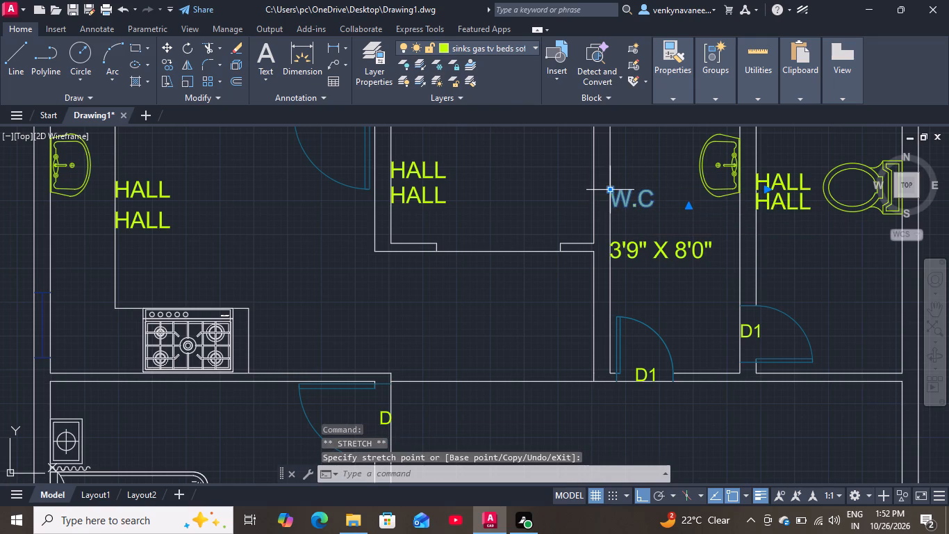
left_click_drag(609, 192, 622, 191)
left_click(627, 189)
left_click(610, 191)
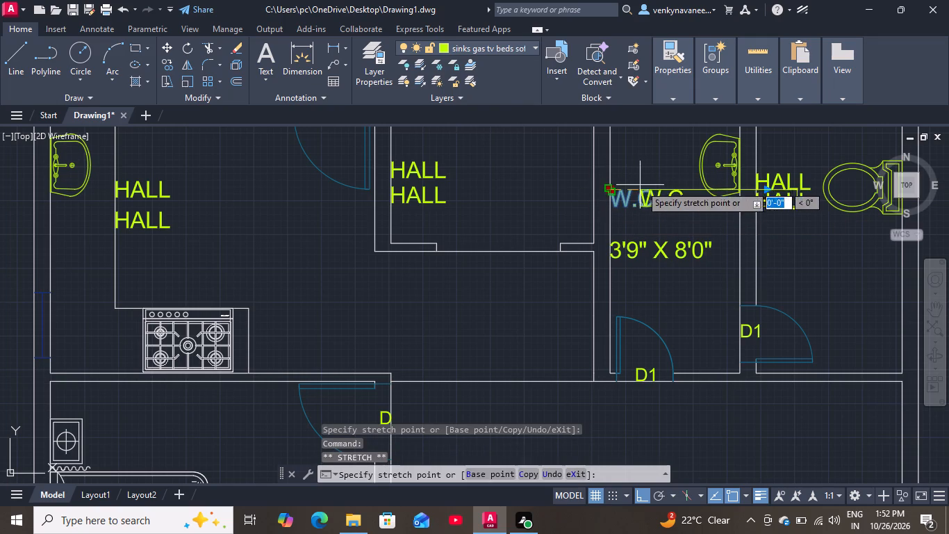
left_click(648, 181)
double_click(609, 191)
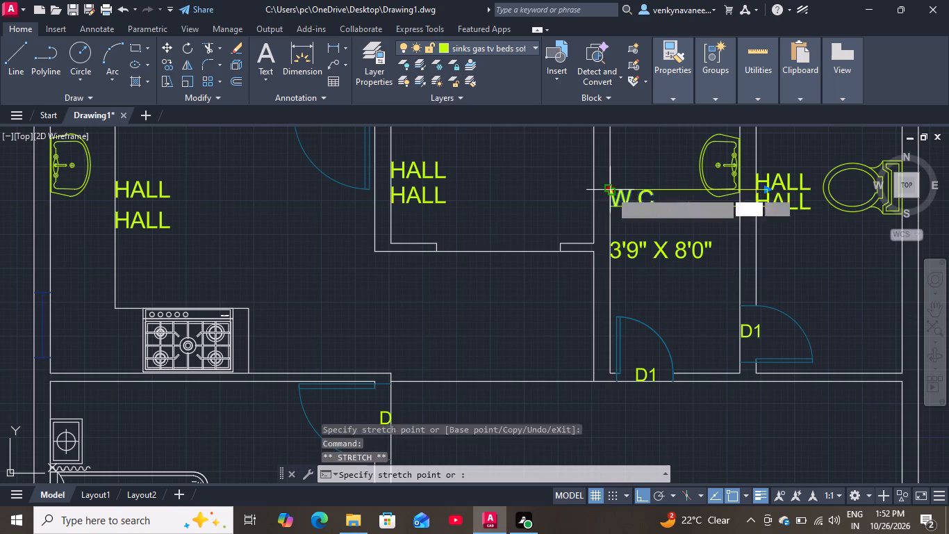
left_click(611, 193)
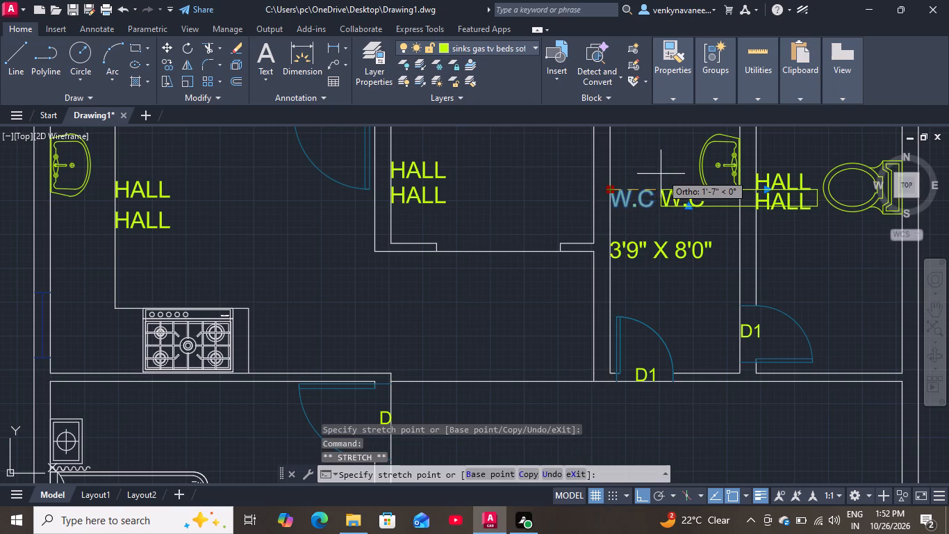
left_click(658, 174)
left_click(656, 188)
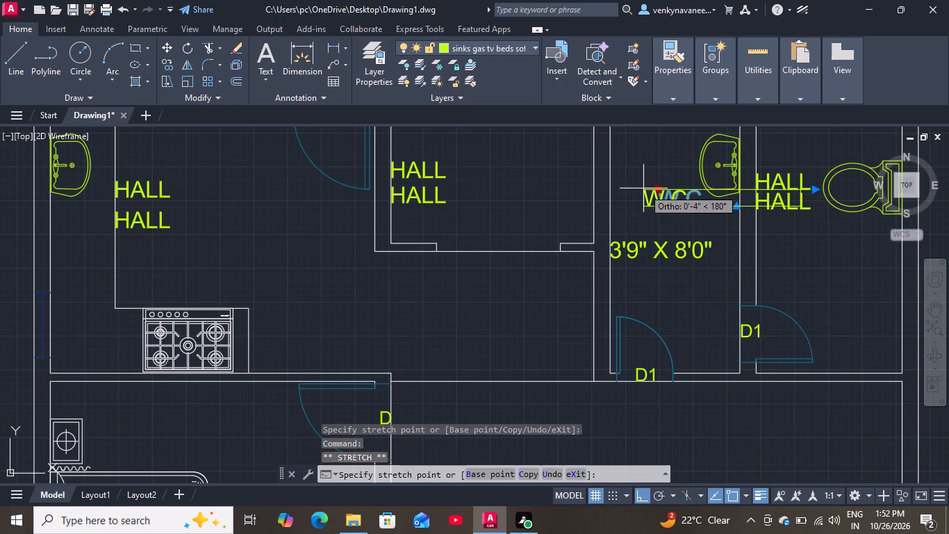
left_click(642, 188)
Move the 3'9" X 8'0" text off the side wall and up, directly beneath the W.C label with their starting edges aligned.
left_click(634, 250)
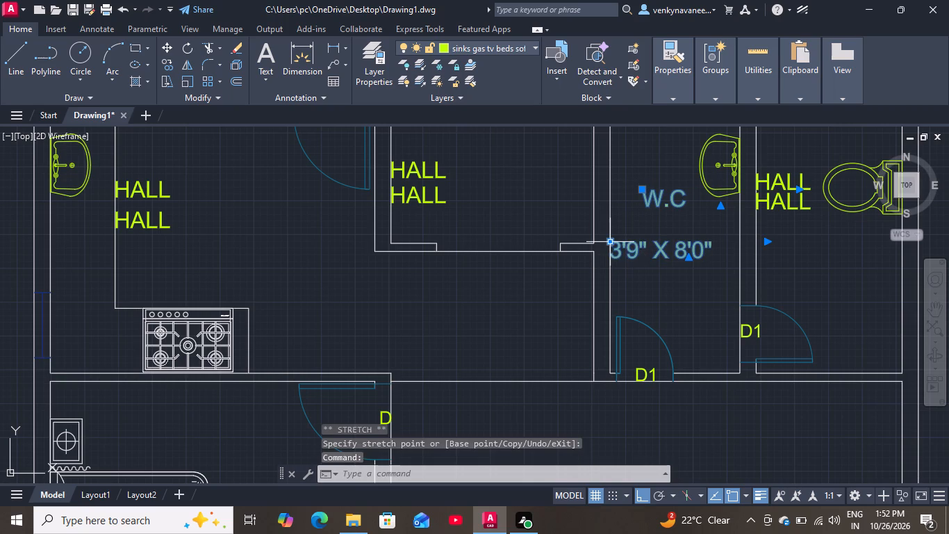
left_click(618, 239)
left_click(634, 234)
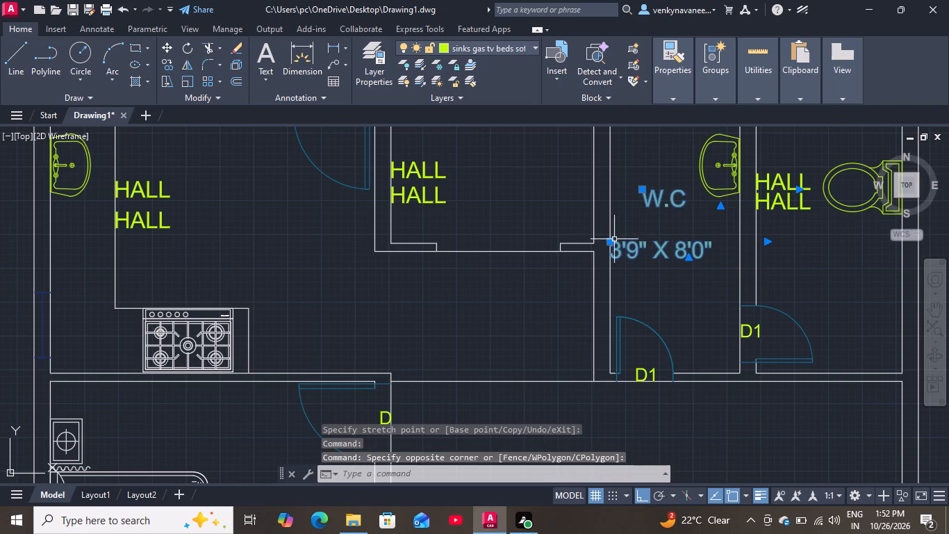
left_click(613, 240)
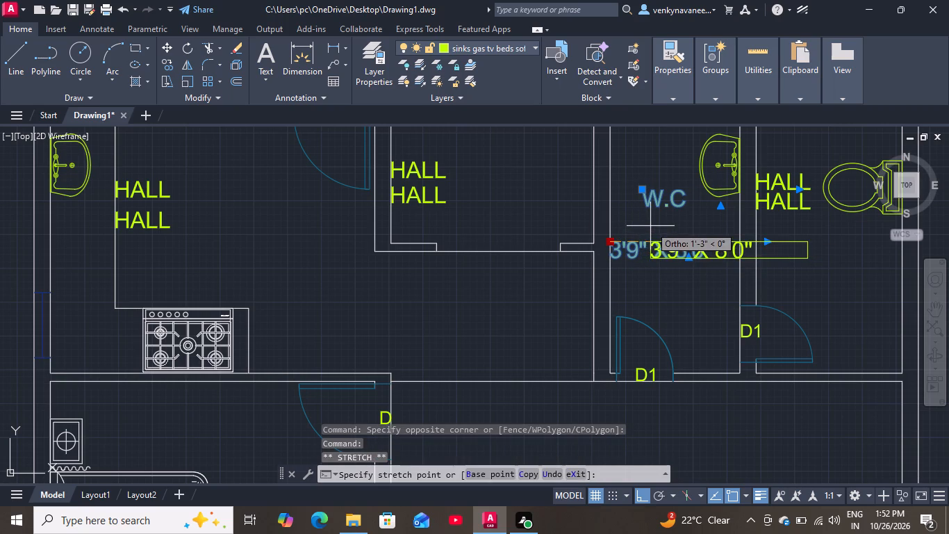
left_click(650, 226)
left_click(649, 241)
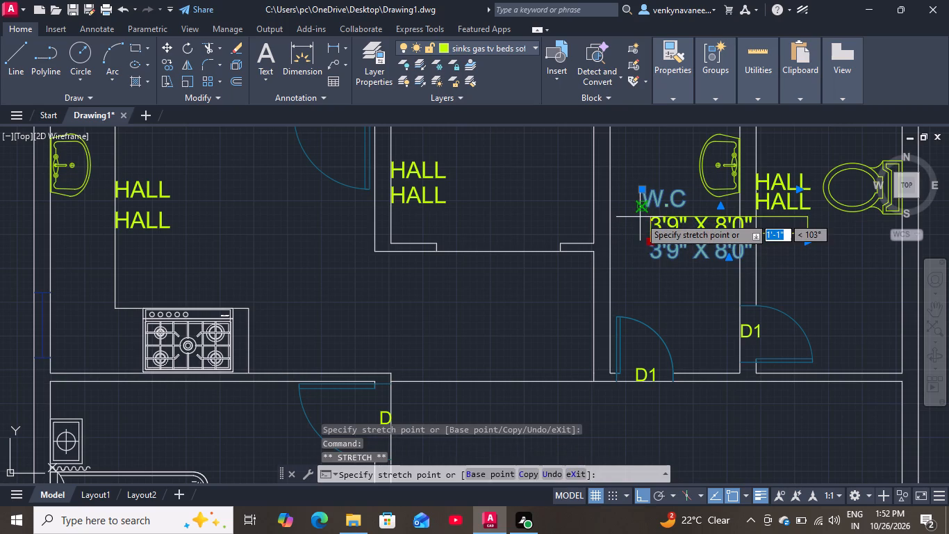
scroll(640, 218, "up", 3)
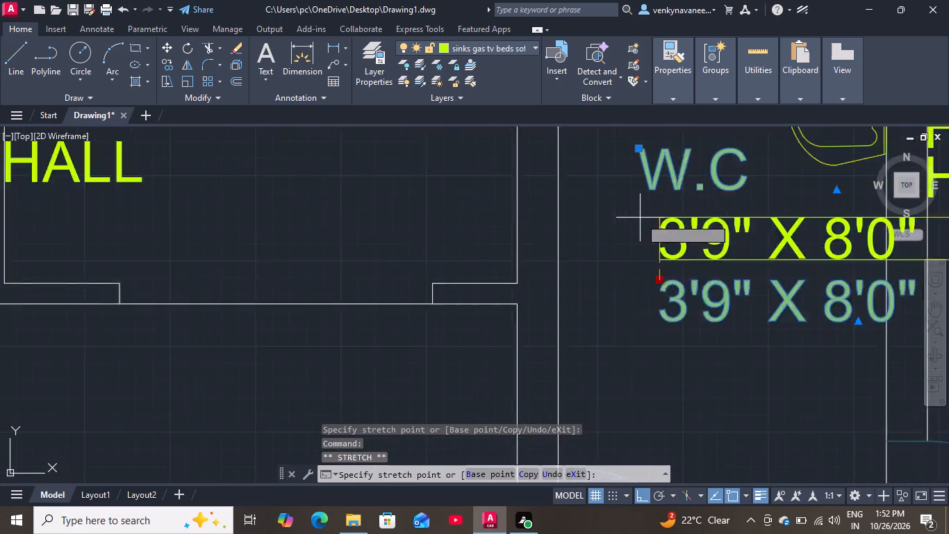
left_click(644, 209)
left_click(671, 209)
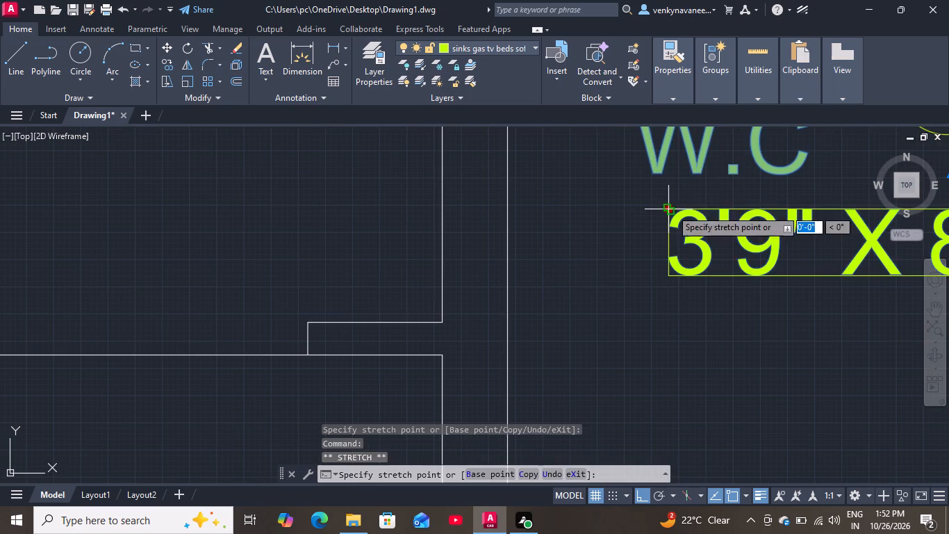
left_click(640, 211)
scroll(641, 211, "down", 2)
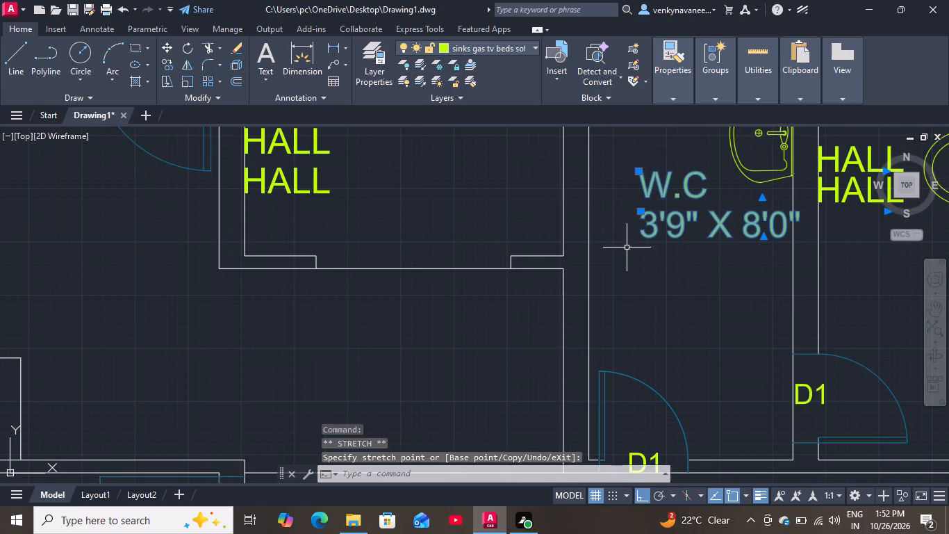
key("Escape")
Move the W.C and 3'9" X 8'0" texts together, slightly away from the washbasin, to centre them across the washbasin room.
scroll(632, 261, "down", 2)
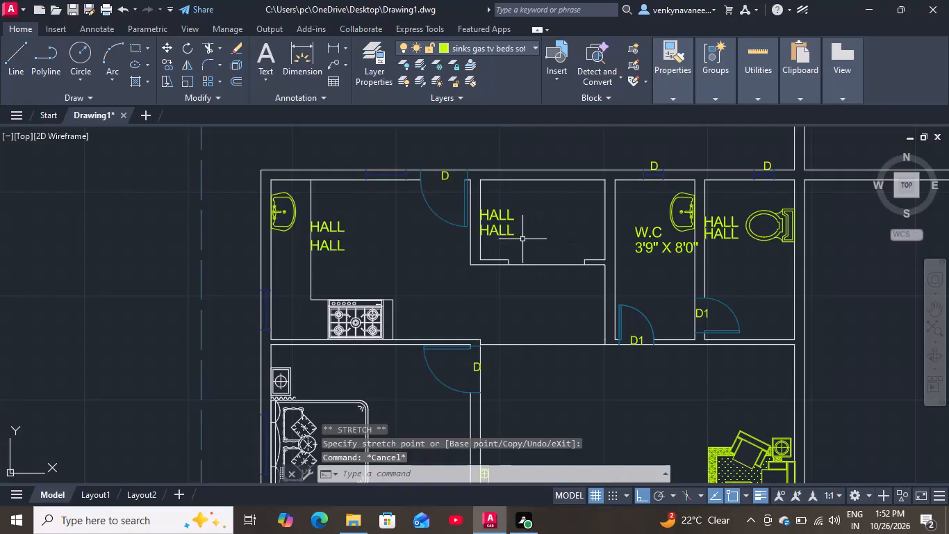
scroll(713, 246, "up", 1)
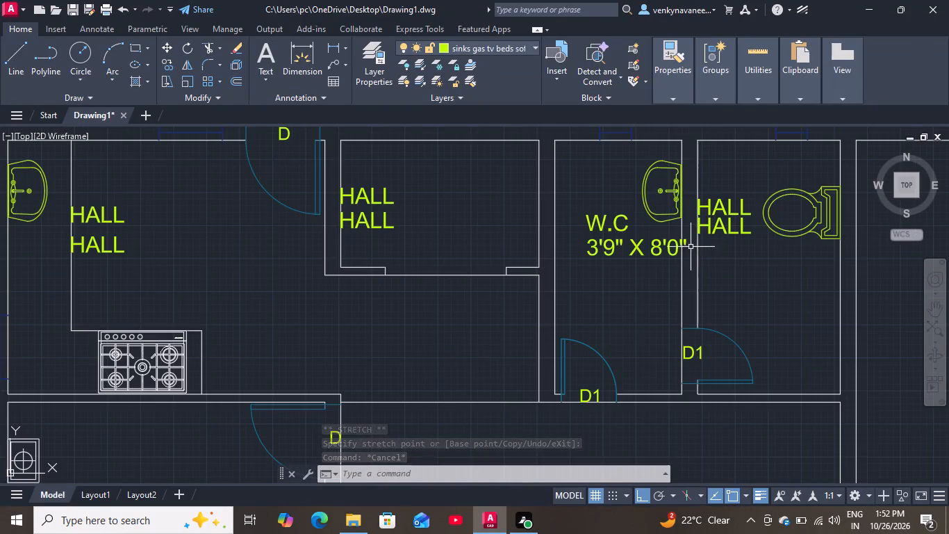
scroll(704, 246, "up", 1)
left_click(524, 211)
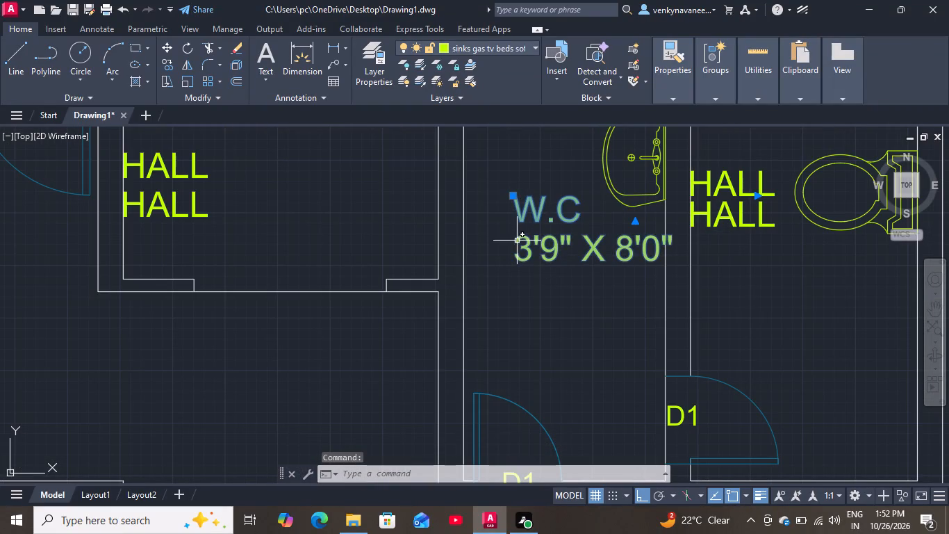
left_click(517, 241)
key("m")
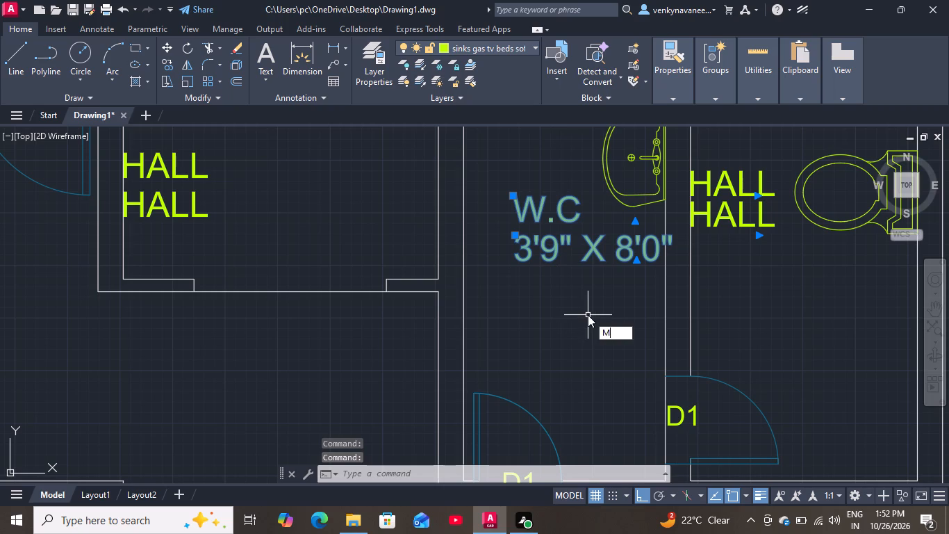
key("Return")
left_click(555, 290)
left_click(524, 300)
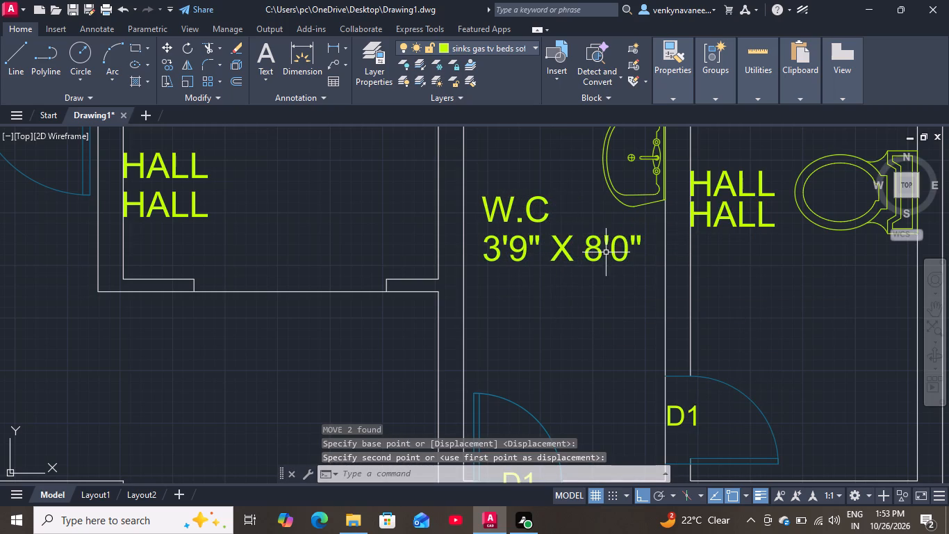
Copy the W.C and 3'9" X 8'0" texts horizontally about 4'-4" into the adjacent toilet room.
left_click_drag(581, 210, 574, 224)
left_click(520, 264)
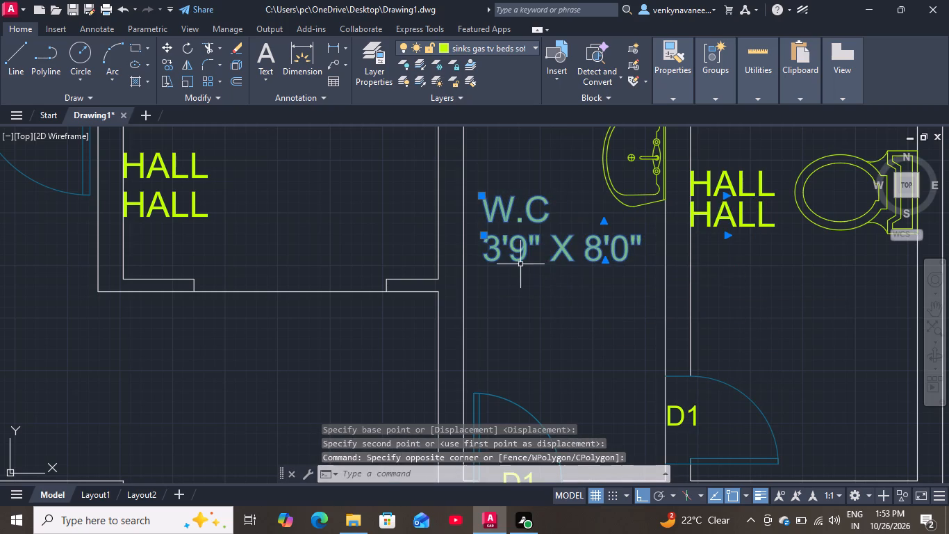
key("c")
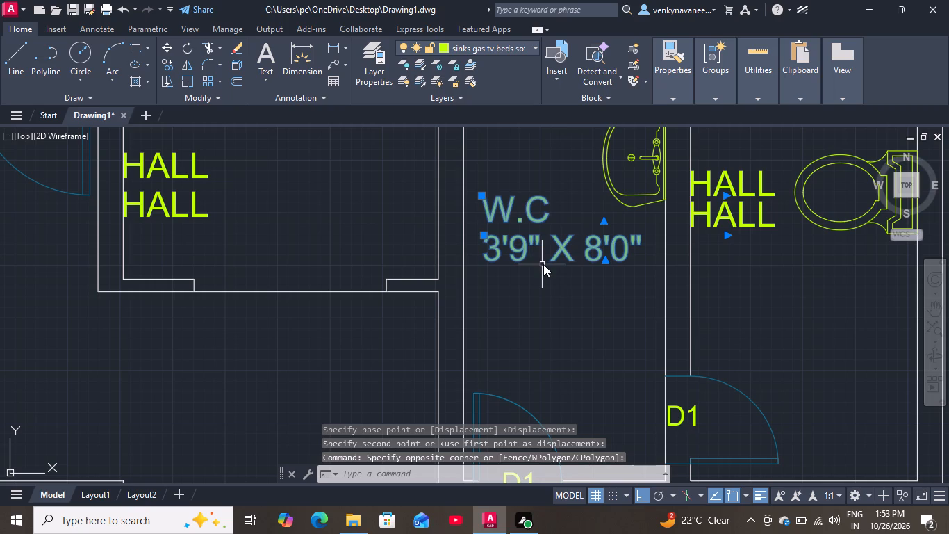
key("o")
key("Return")
left_click_drag(520, 293, 535, 293)
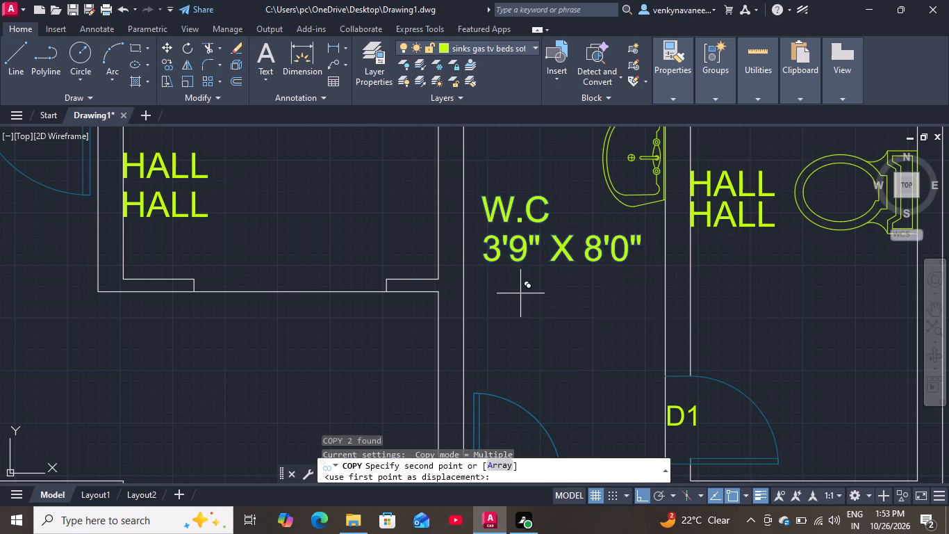
left_click(740, 305)
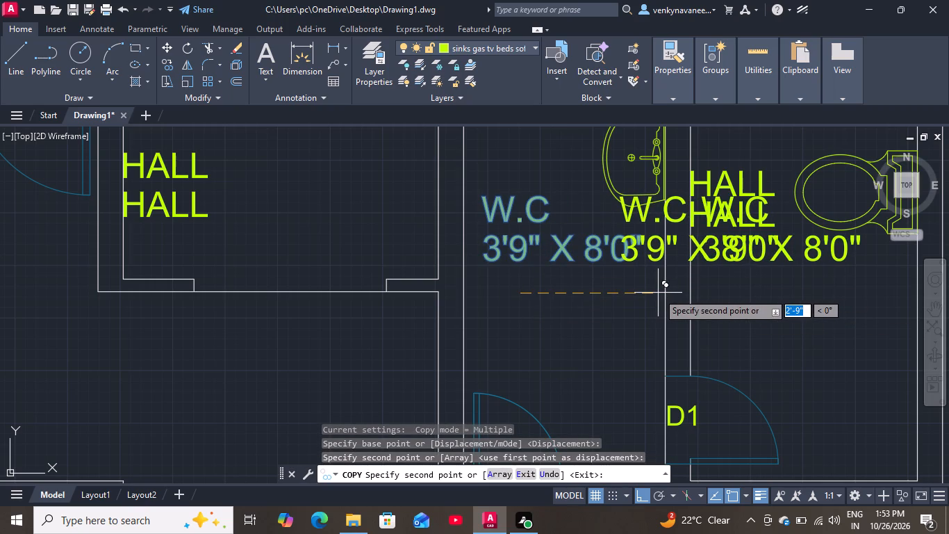
key("space")
Erase the two HALL placeholder texts overlapping the copied labels in the toilet room.
left_click(749, 190)
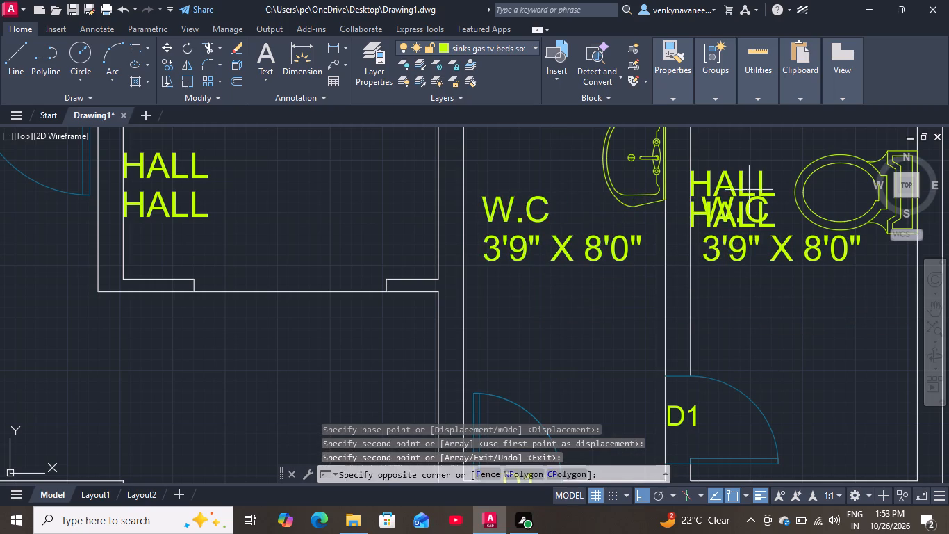
left_click(760, 184)
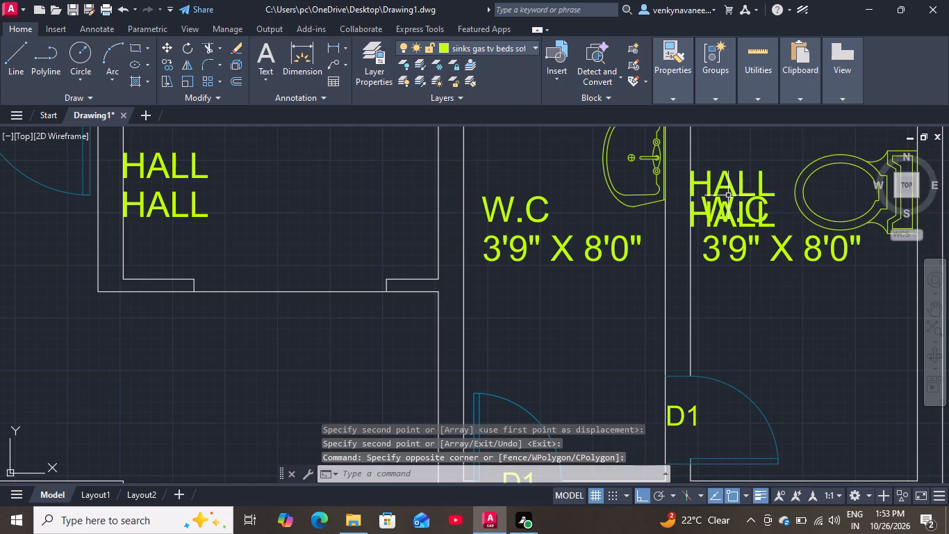
left_click(729, 189)
scroll(705, 218, "up", 3)
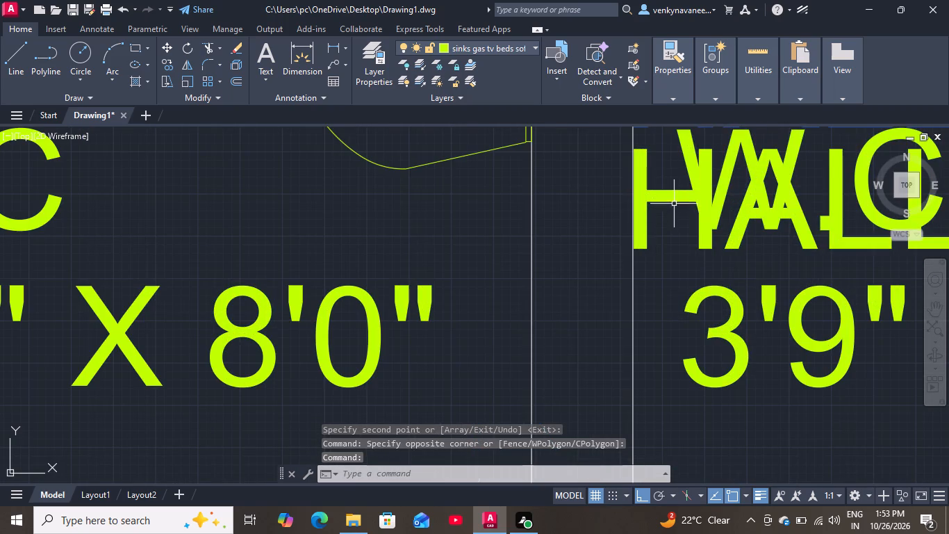
left_click(674, 201)
key("Delete")
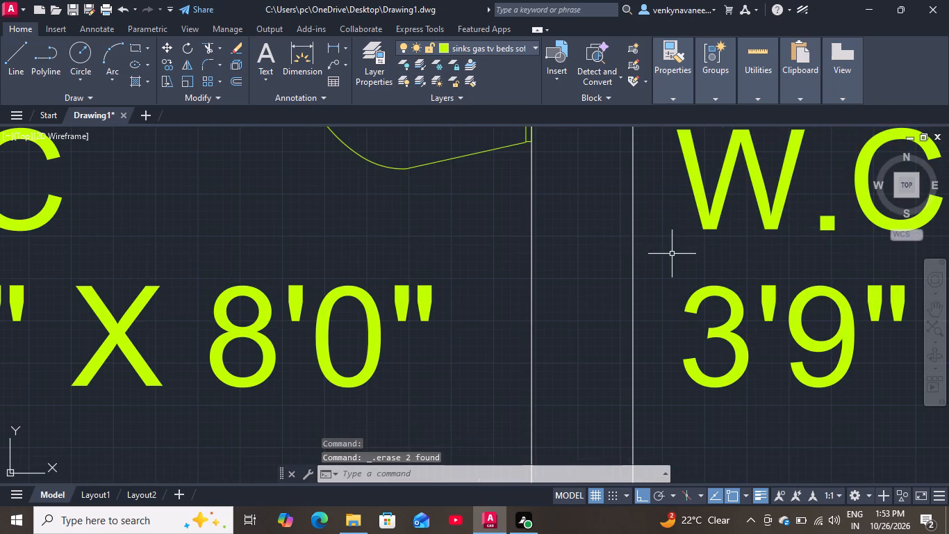
Replace the washbasin room's W.C label with Bath.
scroll(677, 252, "down", 2)
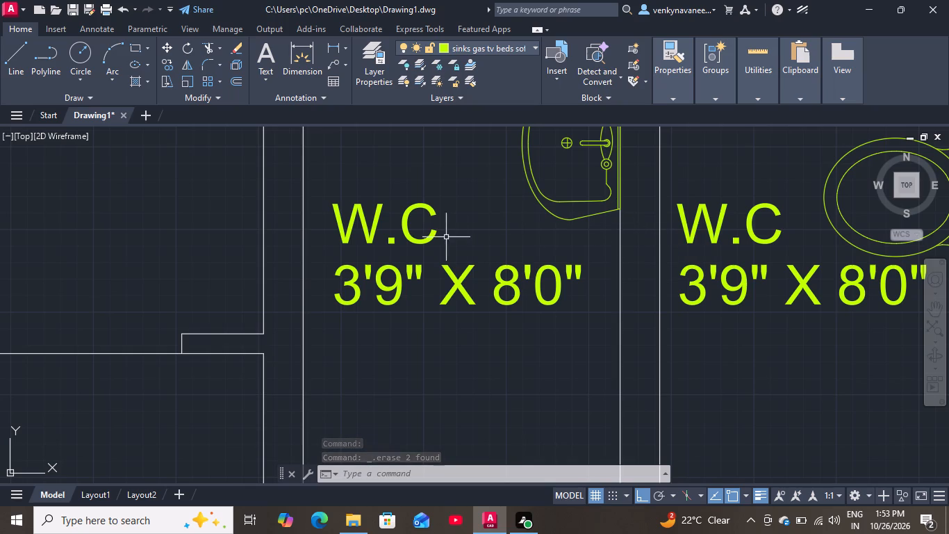
double_click(422, 238)
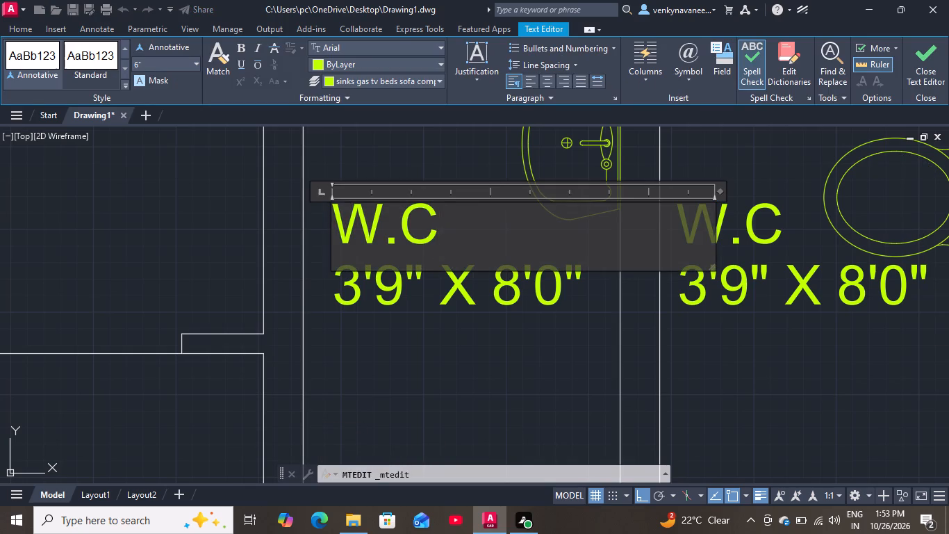
key("BackSpace")
key("BackSpace")
key("BackSpace")
key("BackSpace")
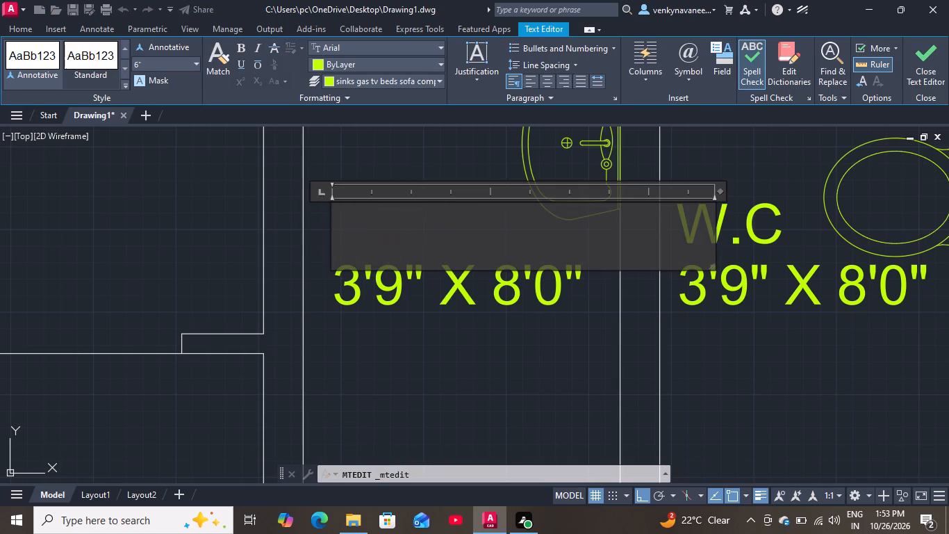
key("b")
type("ath")
left_click(555, 344)
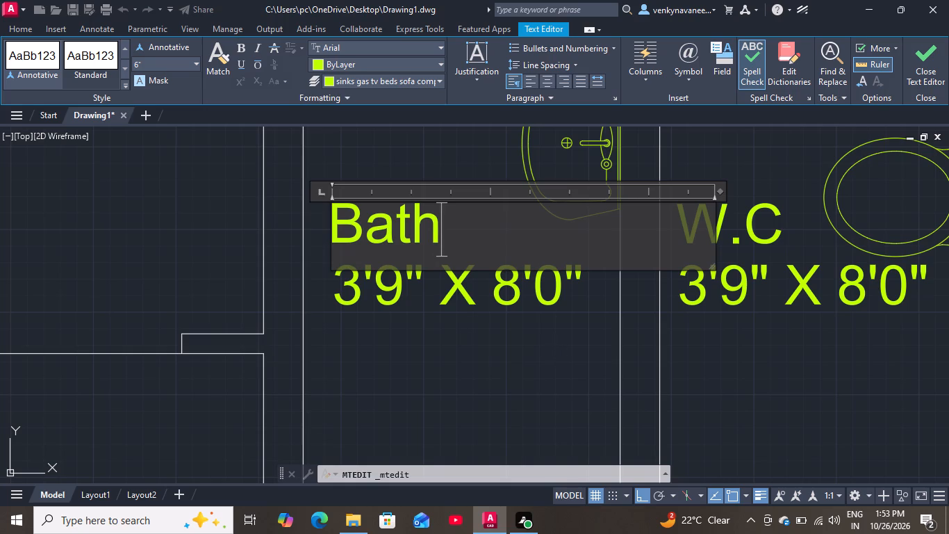
Move the upper HALL label of the small room beside the bath horizontally off the wall, towards the room's middle.
scroll(508, 301, "down", 2)
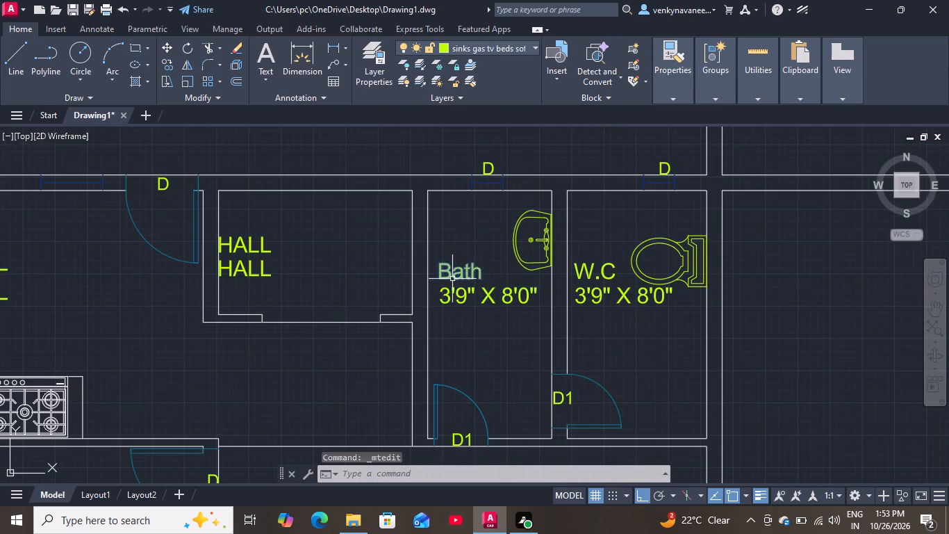
scroll(454, 277, "down", 1)
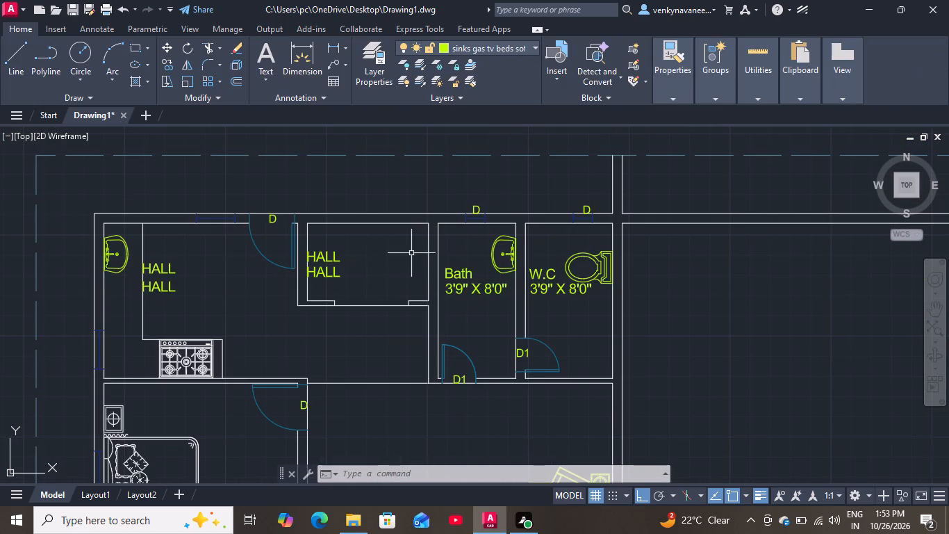
scroll(313, 263, "up", 3)
left_click(329, 241)
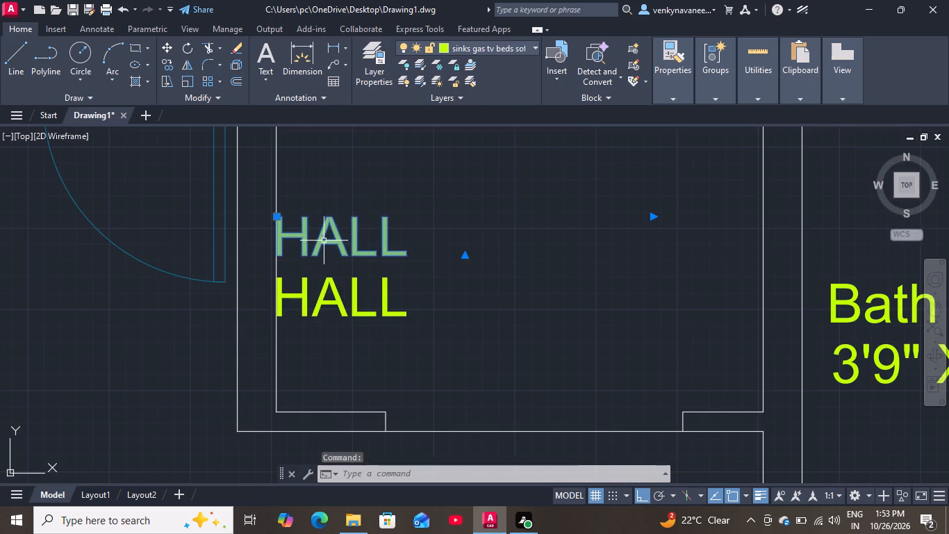
left_click(278, 216)
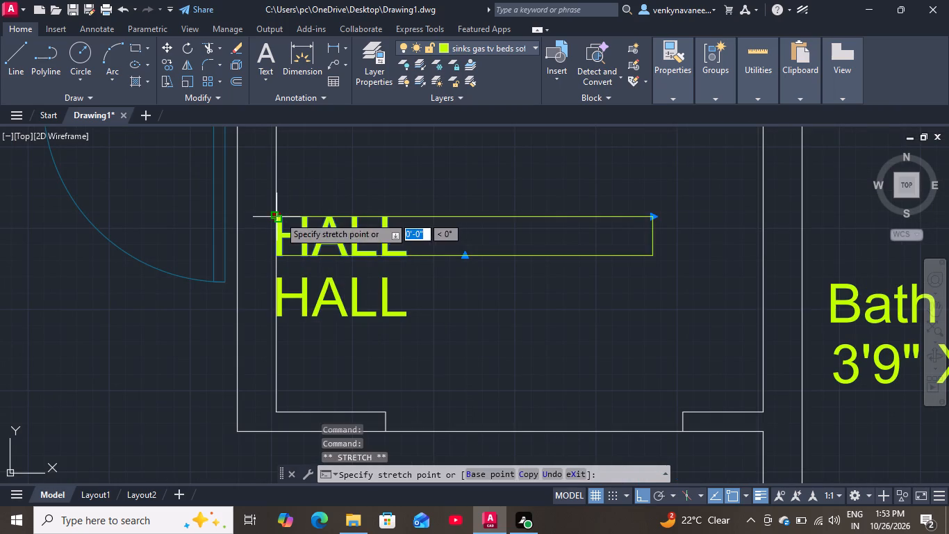
left_click(420, 195)
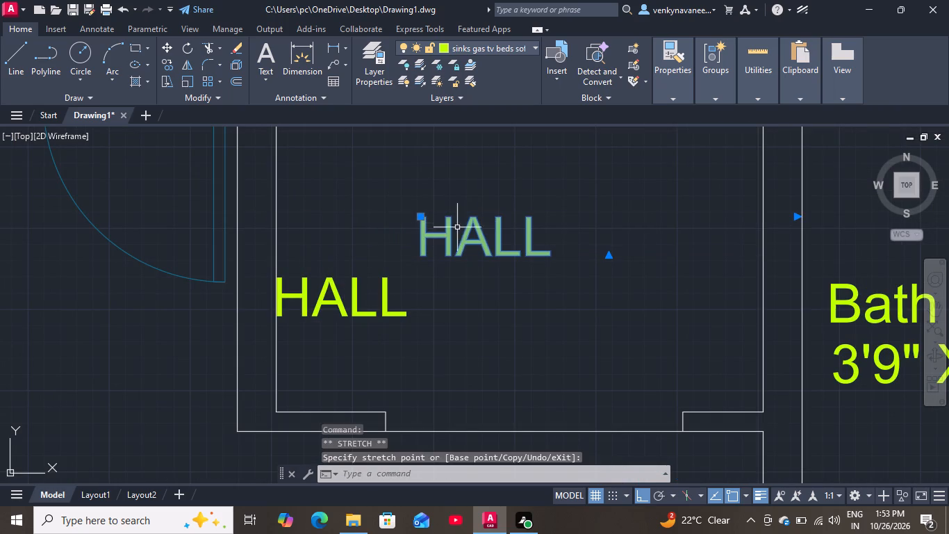
Replace the text of the moved HALL label with Pooja.
double_click(502, 234)
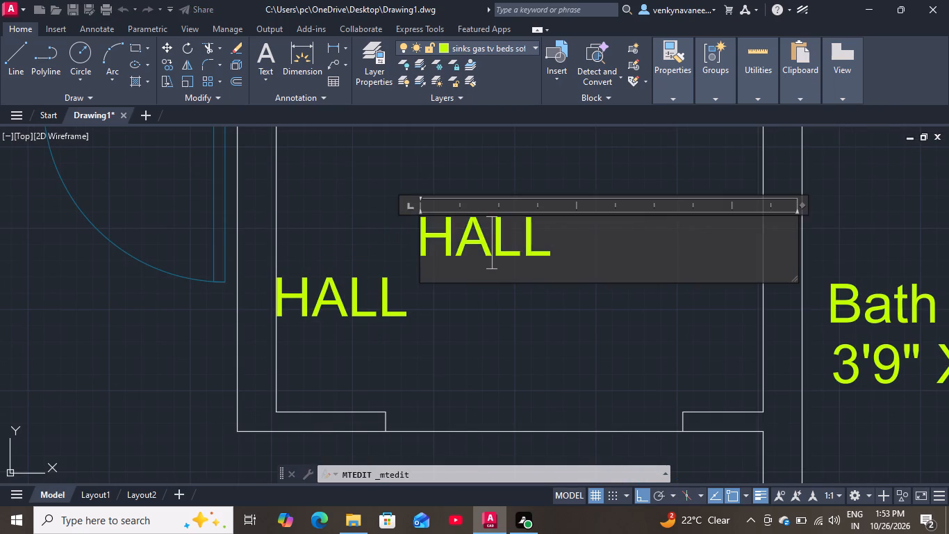
double_click(551, 243)
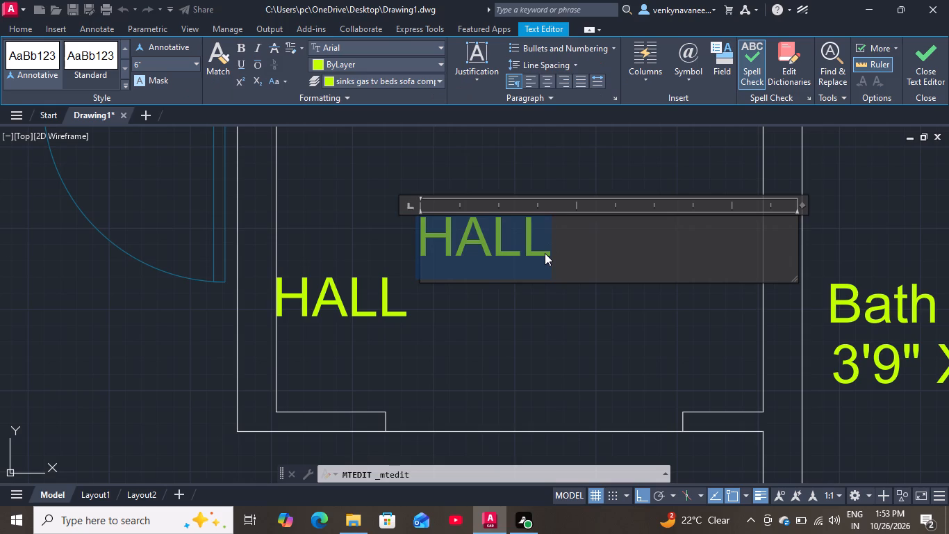
key("Delete")
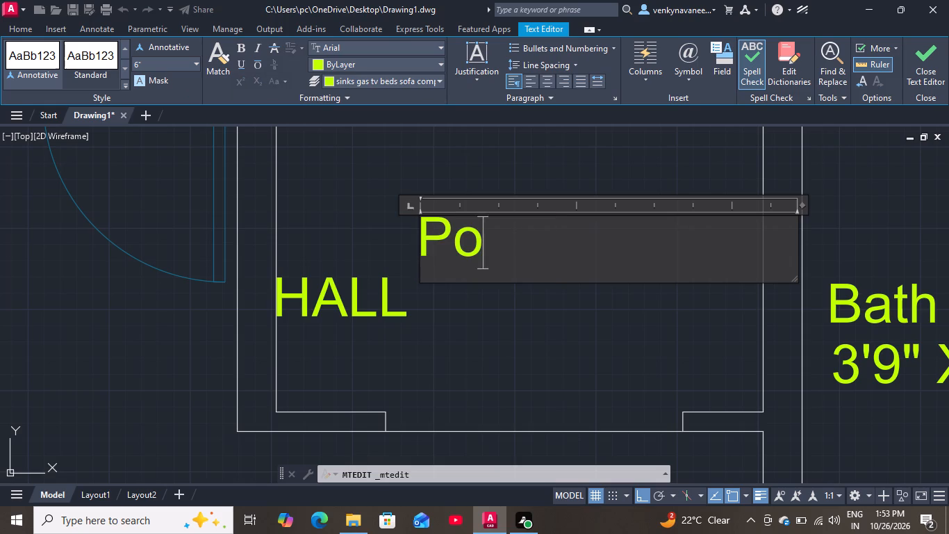
left_click(554, 325)
Replace the remaining HALL label in the Pooja room with the room size 4'0" x 8'0".
double_click(382, 311)
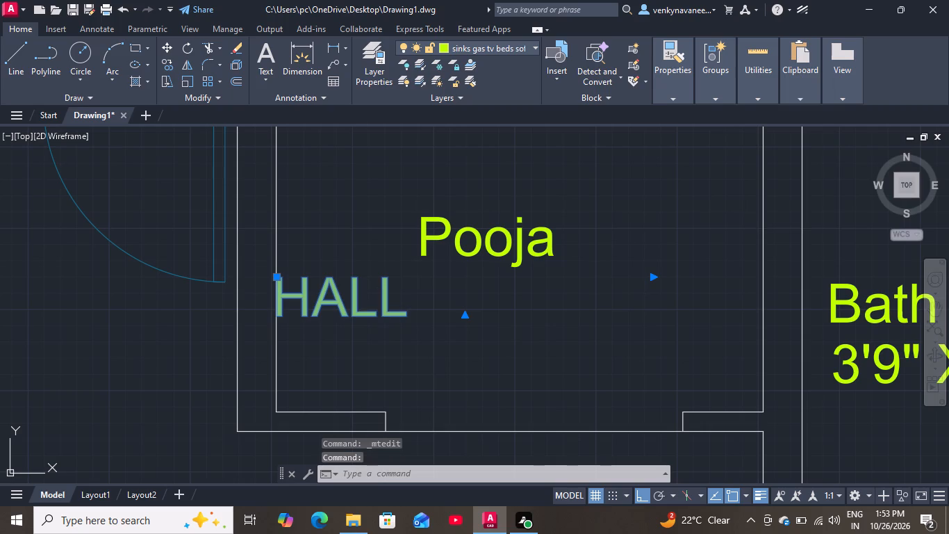
double_click(409, 302)
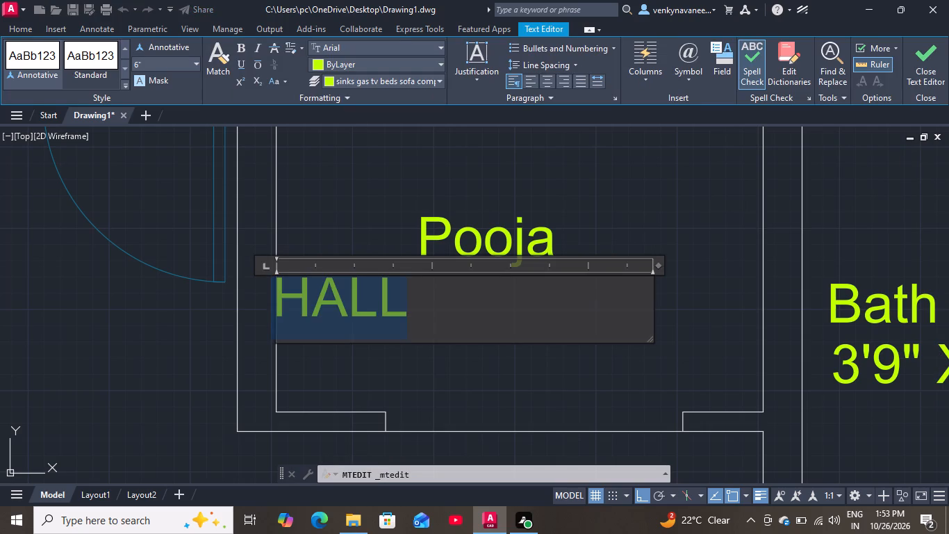
key("Delete")
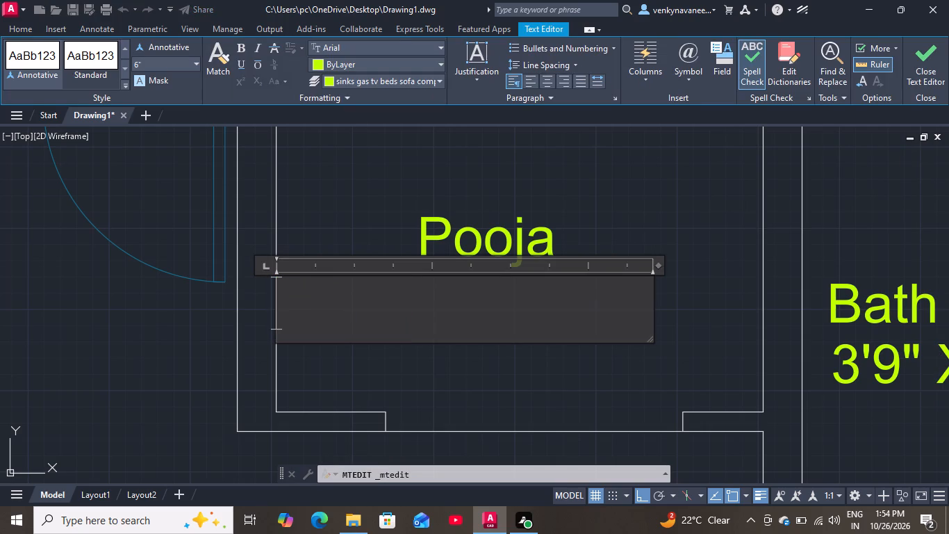
key("4")
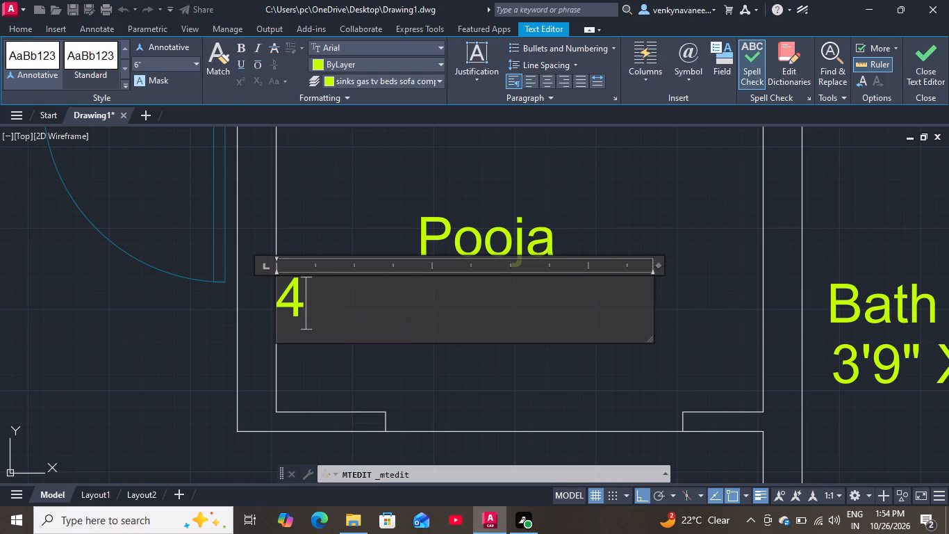
key("apostrophe")
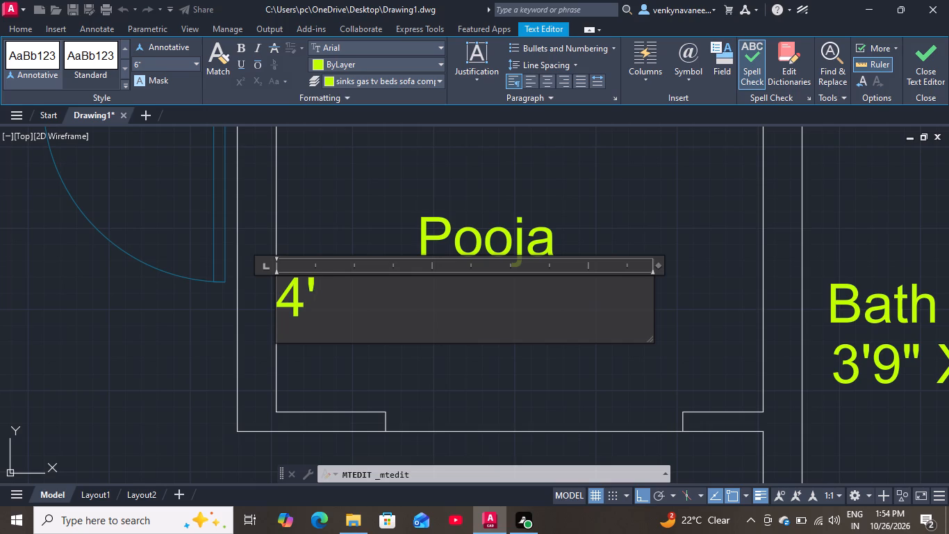
key("0")
key("shift+quotedbl")
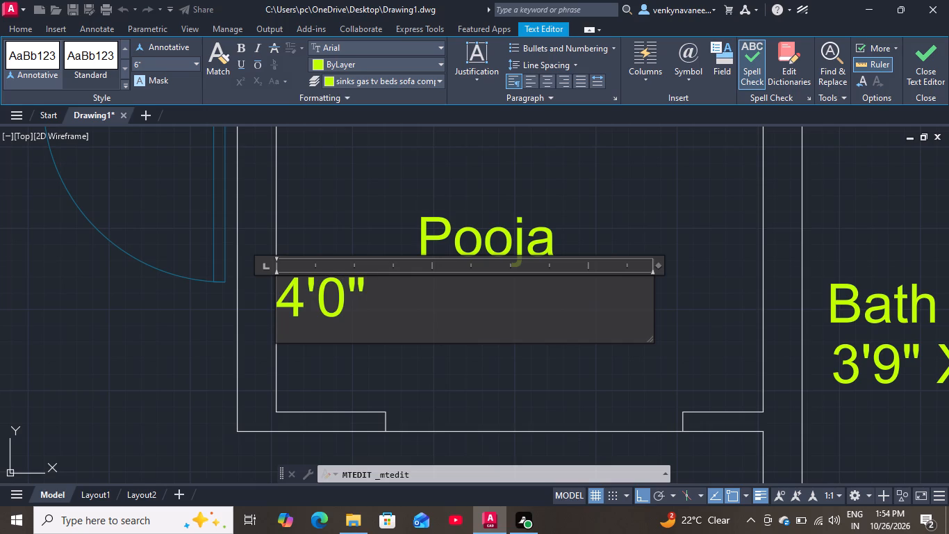
key("space")
type("x")
key("space")
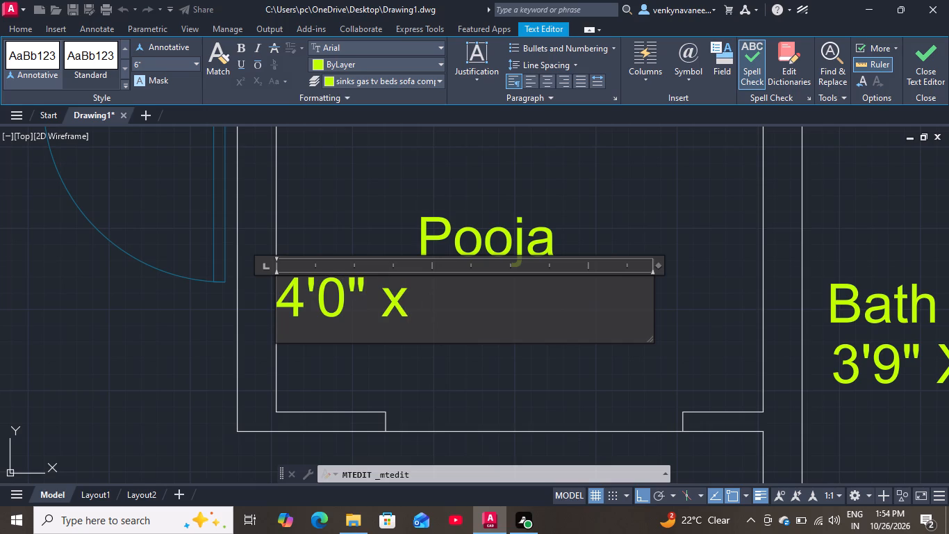
key("8")
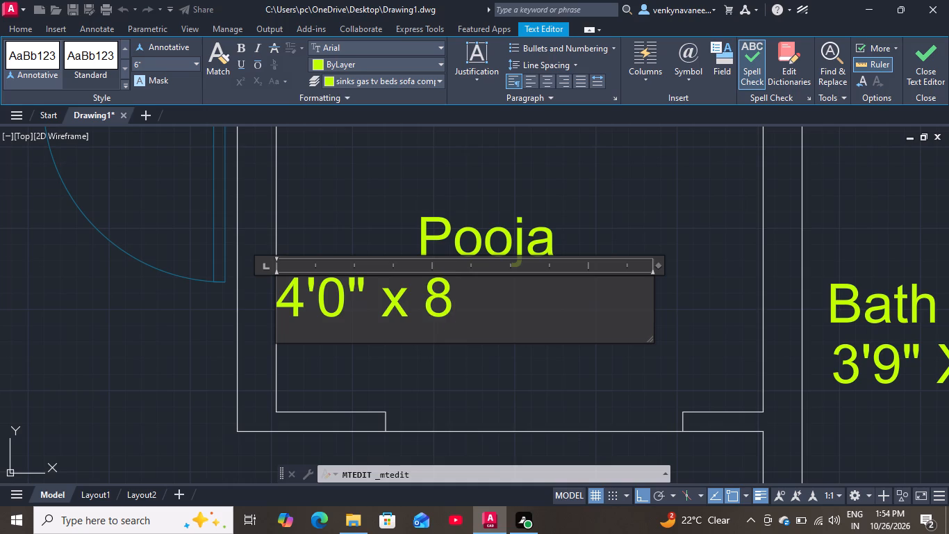
key("apostrophe")
key("0")
key("shift+quotedbl")
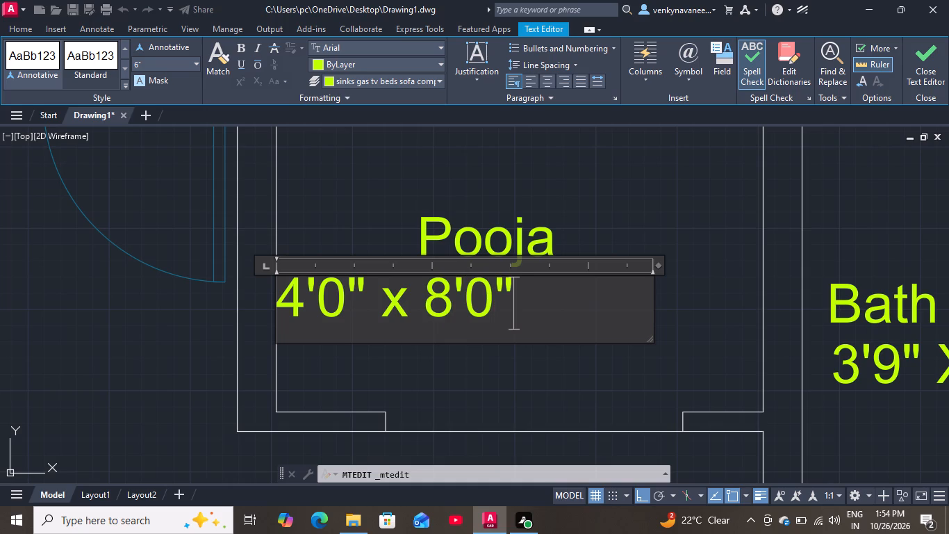
left_click(602, 238)
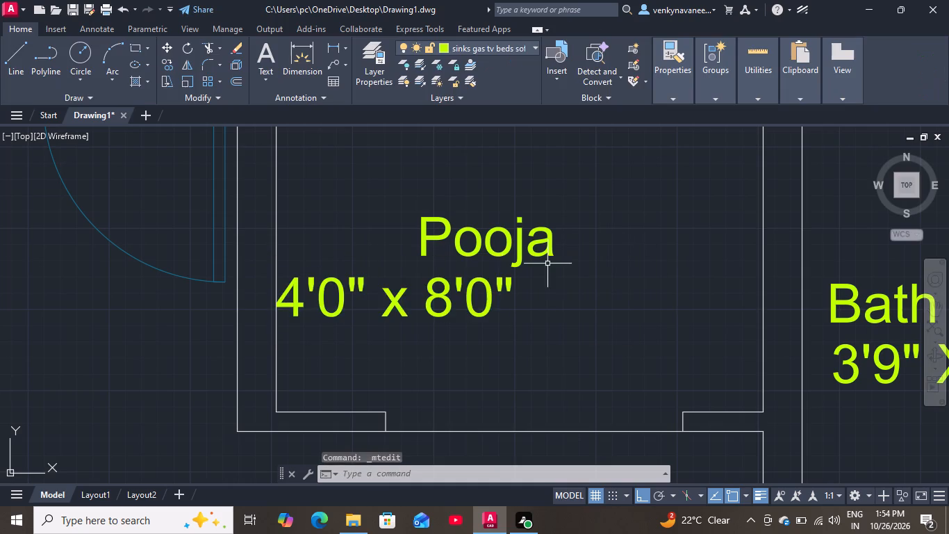
Move the 4'0" x 8'0" size label directly beneath the Pooja label, aligned with its start.
left_click(388, 293)
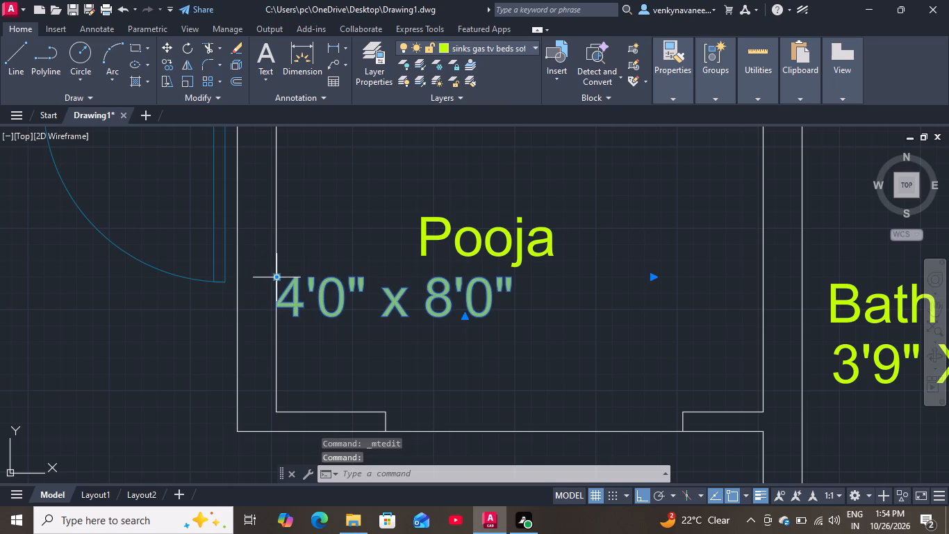
left_click(274, 277)
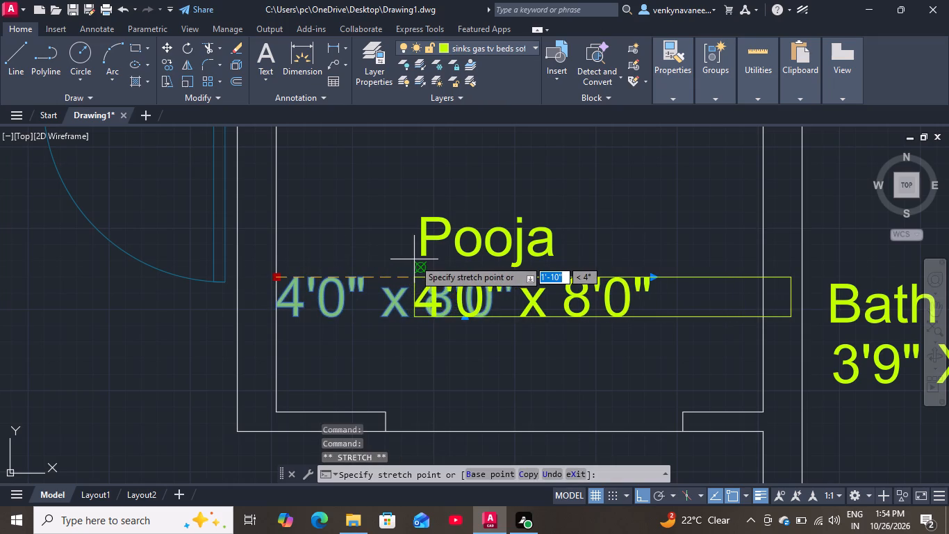
left_click(415, 259)
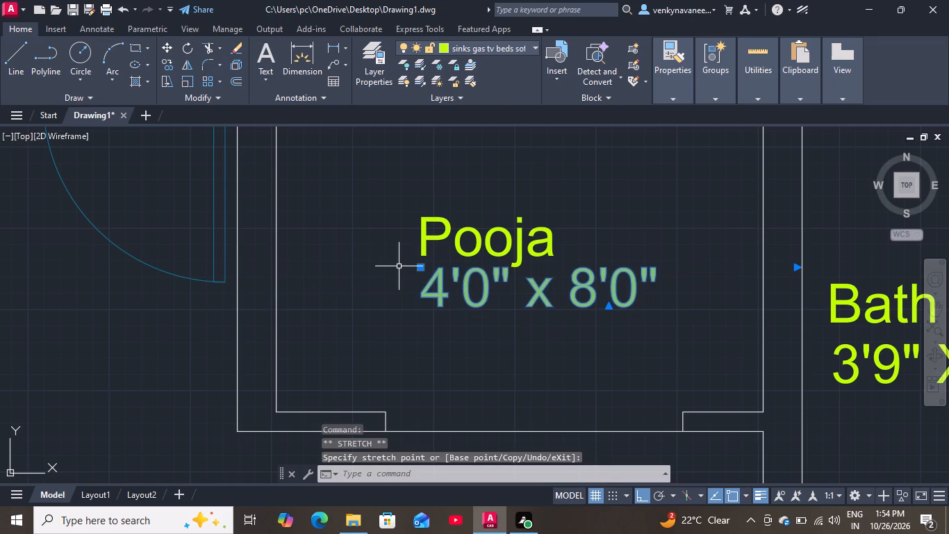
key("space")
scroll(394, 254, "down", 2)
left_click(382, 266)
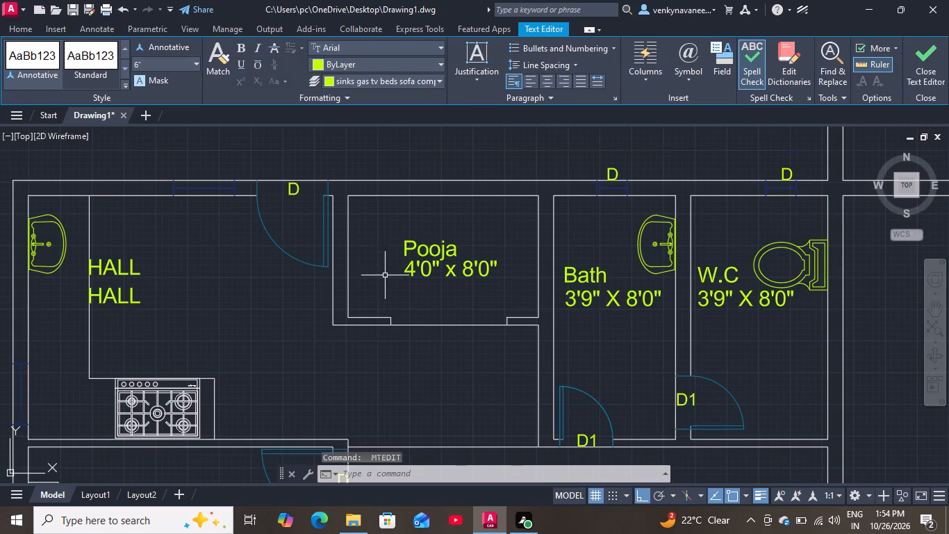
Erase the two HALL placeholder labels in the kitchen.
scroll(420, 240, "down", 2)
scroll(302, 259, "up", 4)
scroll(302, 256, "down", 3)
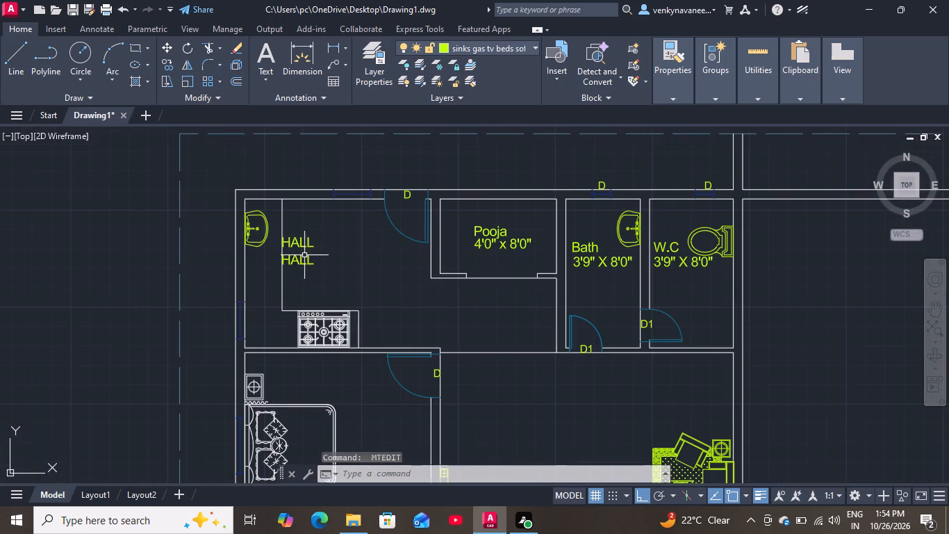
scroll(499, 232, "up", 2)
scroll(401, 252, "down", 2)
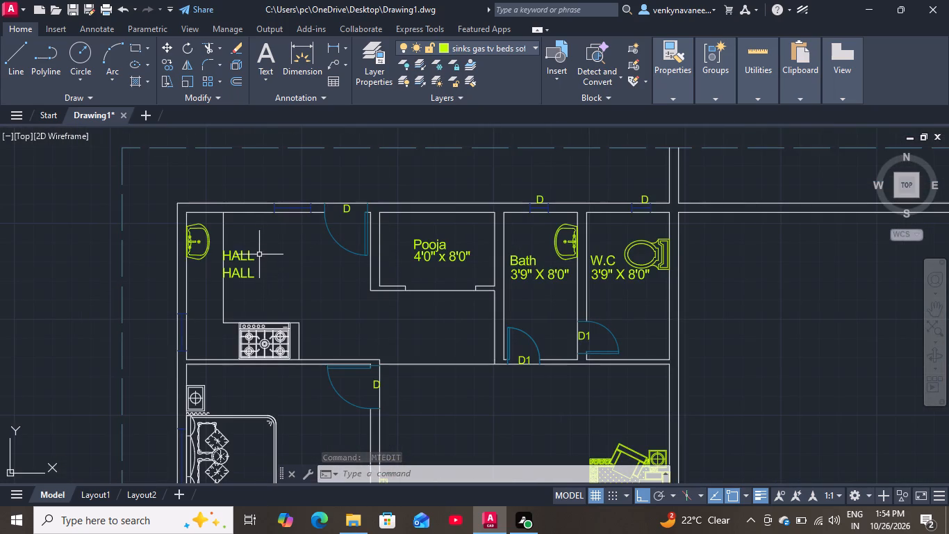
left_click_drag(262, 245, 247, 266)
left_click(250, 277)
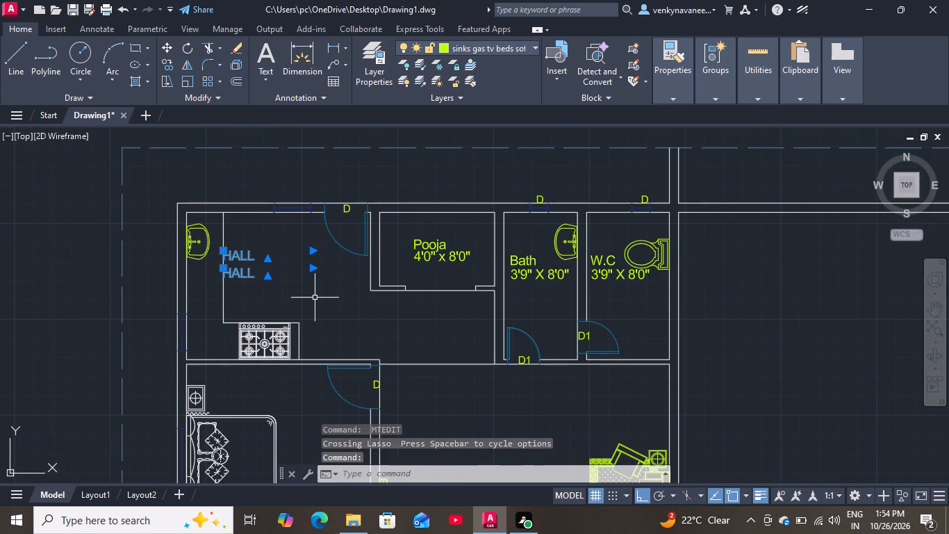
key("Delete")
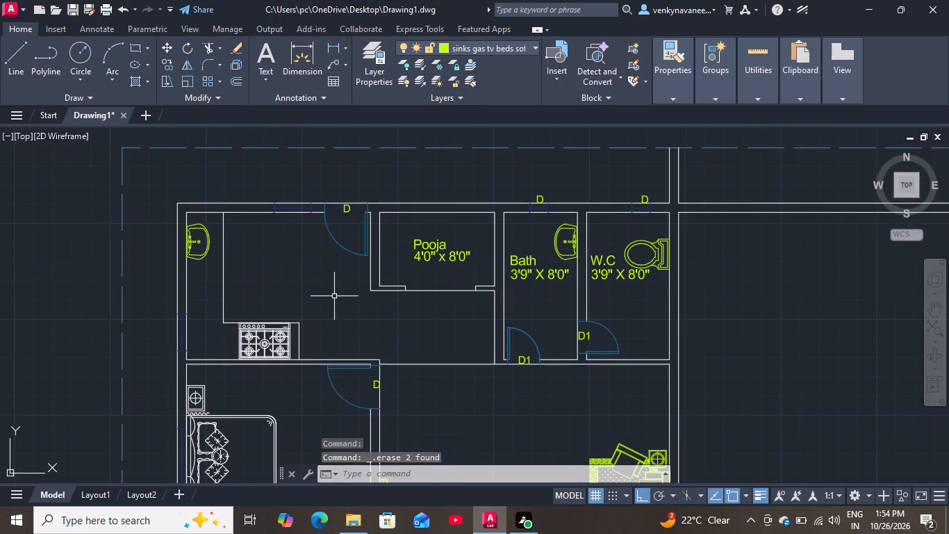
Copy the Pooja name and size labels horizontally into the open floor area of the kitchen.
left_click(472, 234)
left_click(405, 270)
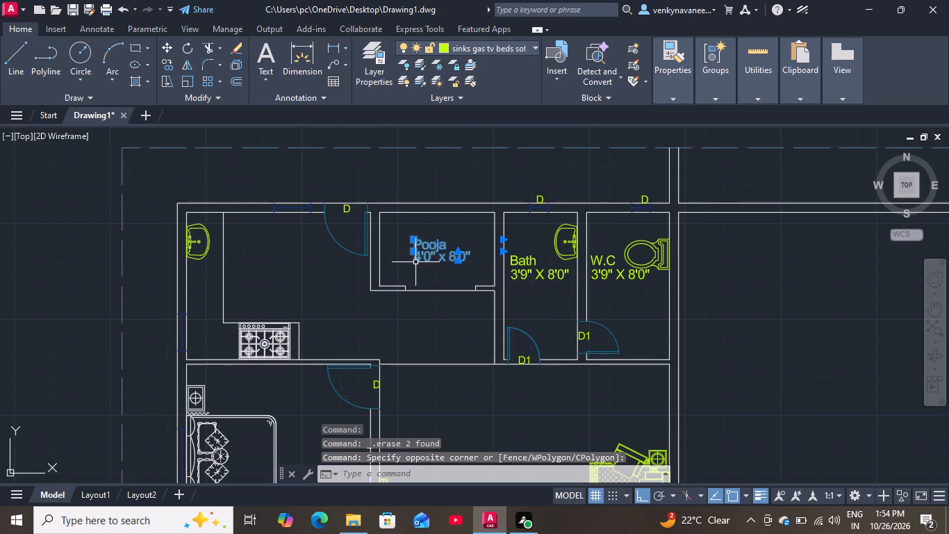
key("c")
key("o")
key("Return")
left_click_drag(422, 278, 395, 283)
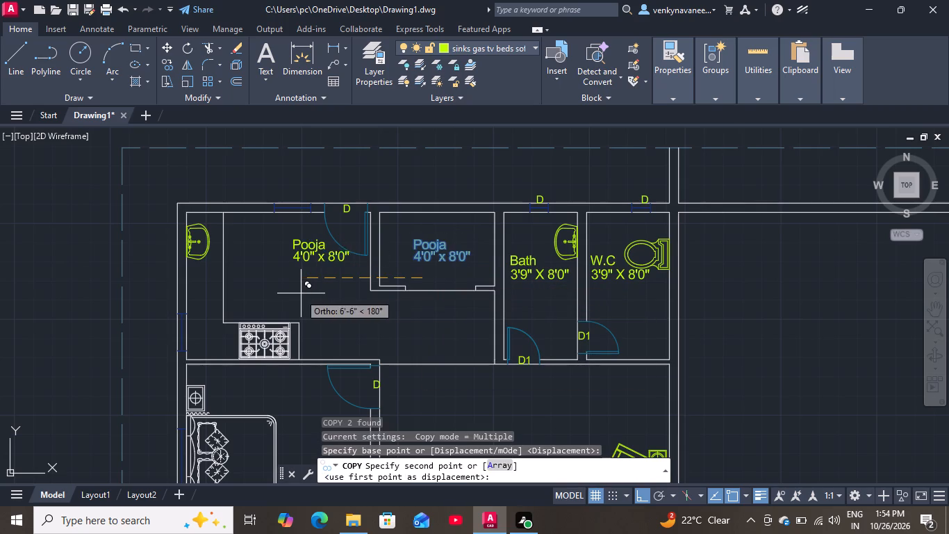
left_click(271, 296)
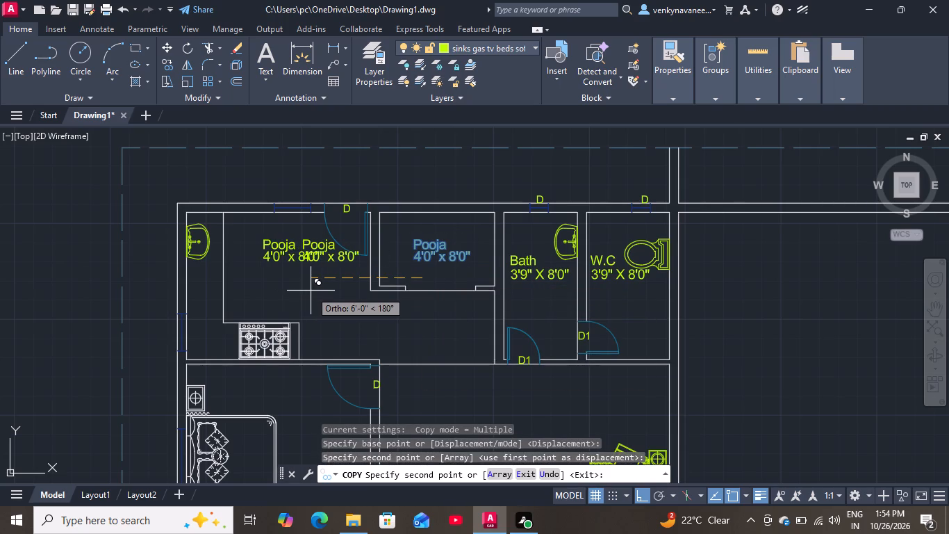
key("space")
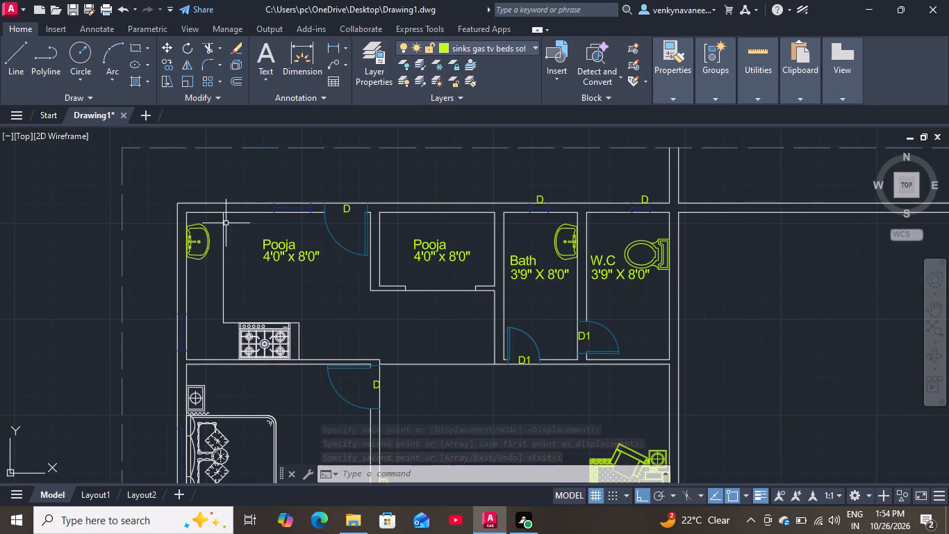
Replace the text of the copied Pooja label in the kitchen with Kitchen.
scroll(263, 238, "up", 2)
double_click(294, 250)
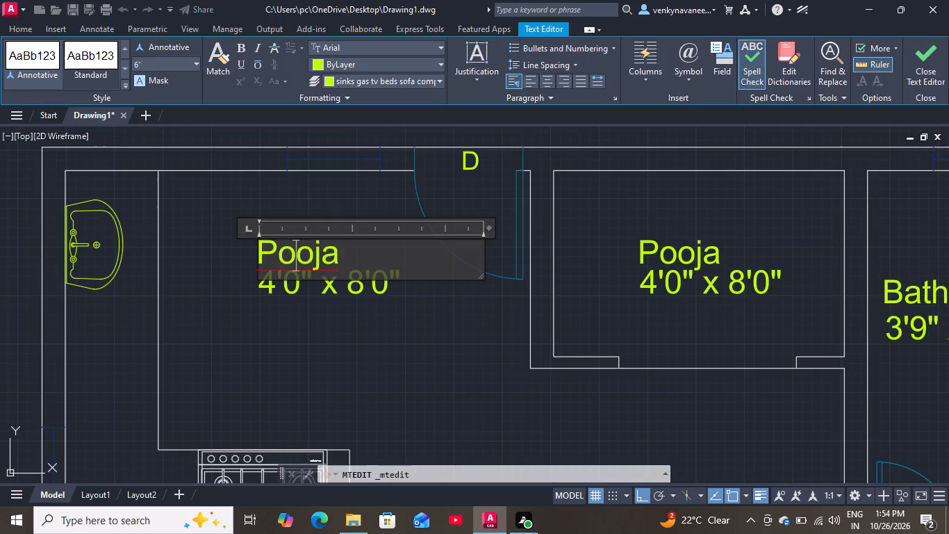
double_click(341, 252)
key("BackSpace")
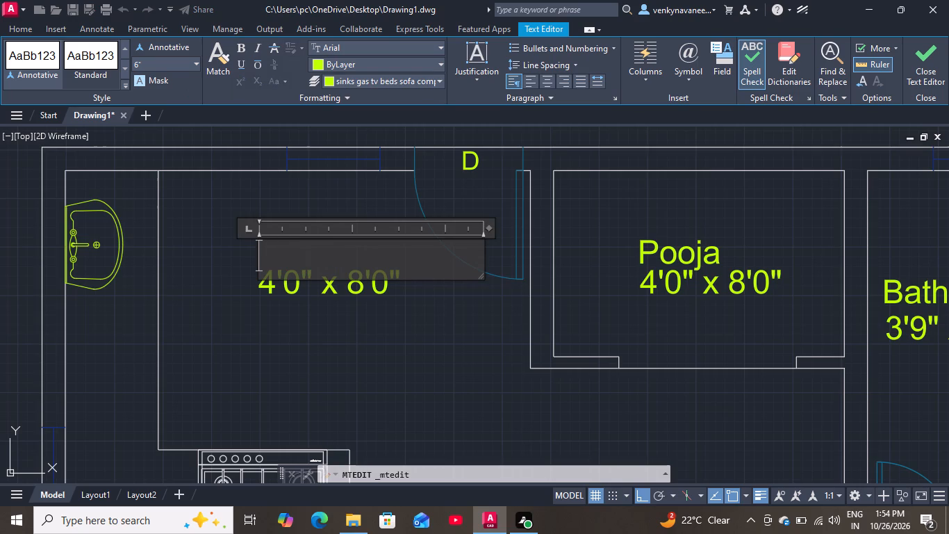
type("it")
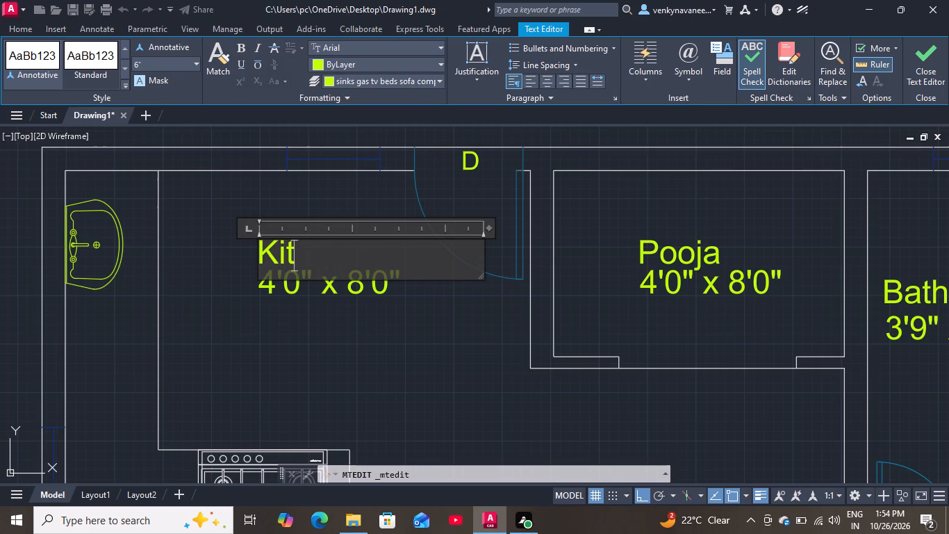
type("che")
key("n")
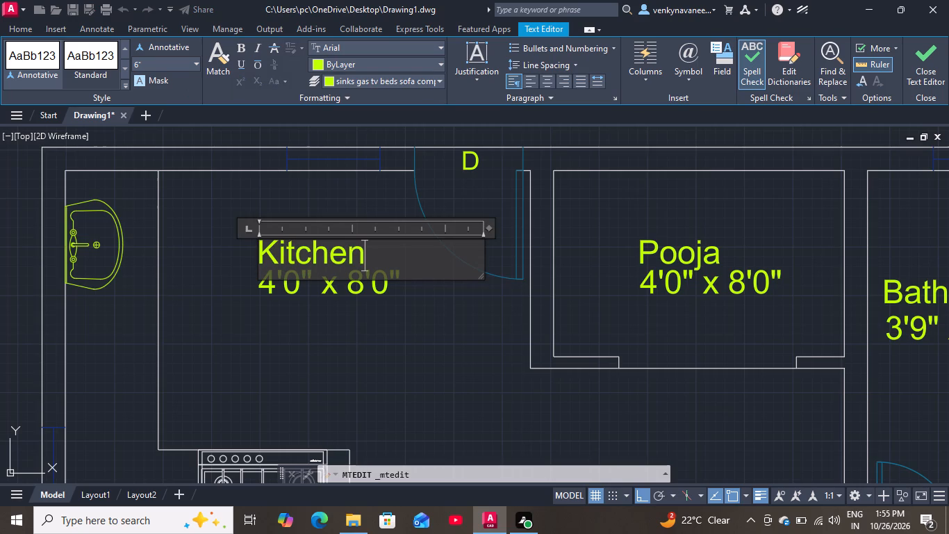
left_click(437, 335)
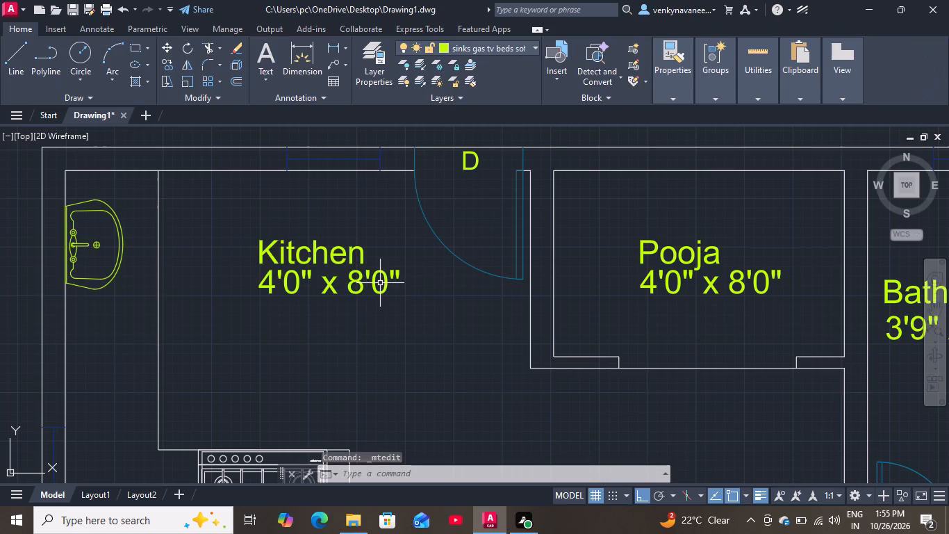
Change the size label beneath Kitchen to 10'0" x 8'0".
double_click(385, 283)
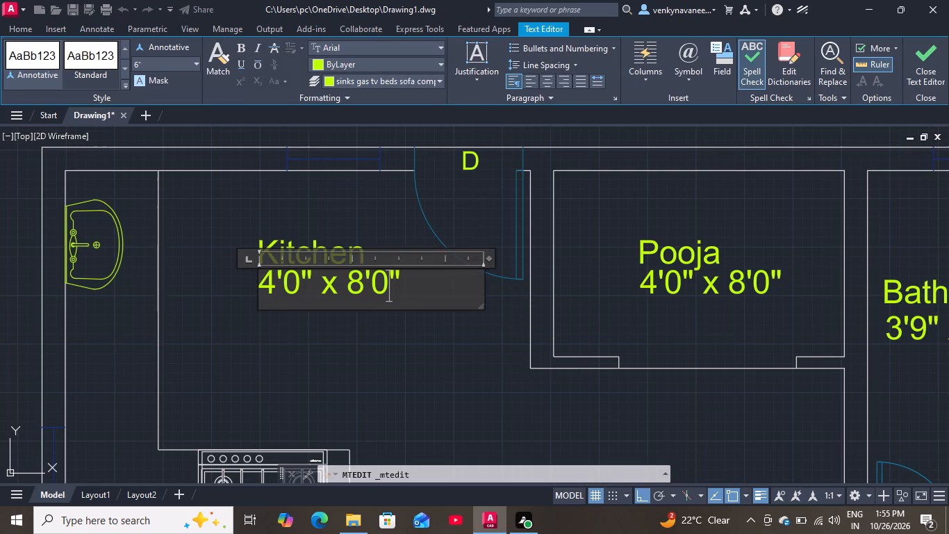
left_click(273, 283)
key("BackSpace")
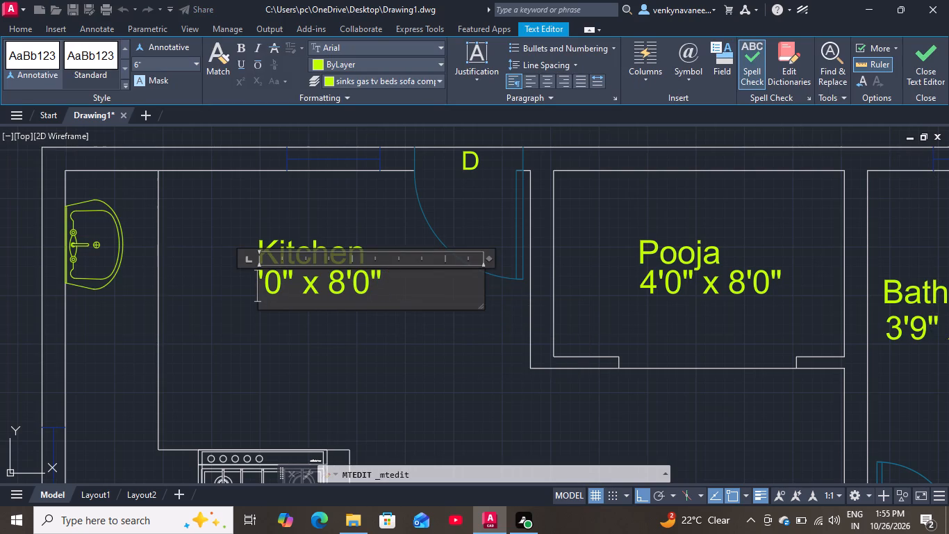
type("10")
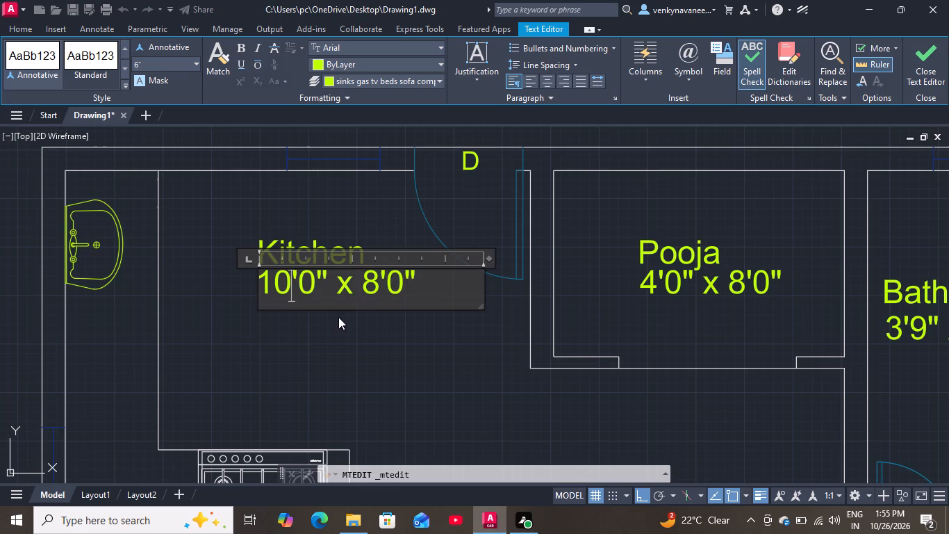
left_click(379, 282)
left_click(422, 339)
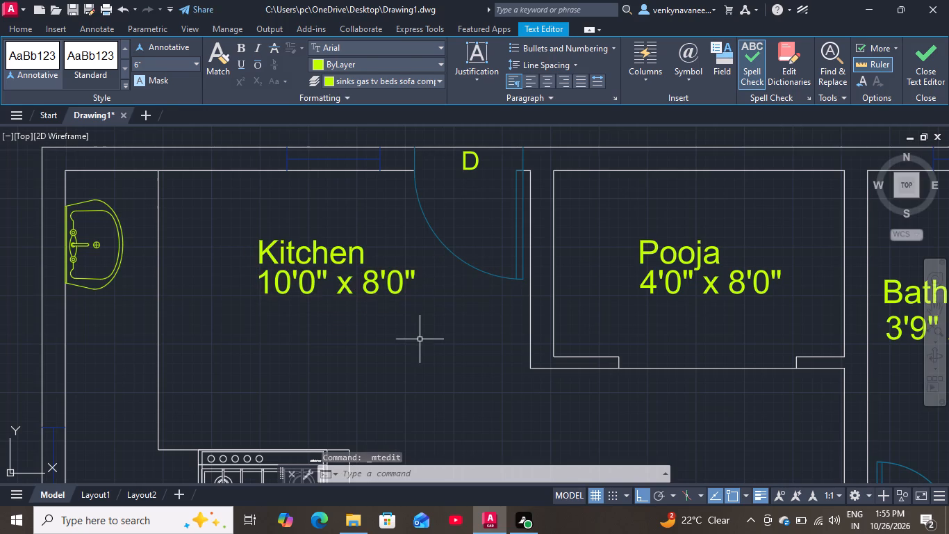
Copy the Kitchen name and size labels straight down into the upper bedroom, just above the bed.
scroll(395, 264, "down", 2)
left_click(376, 256)
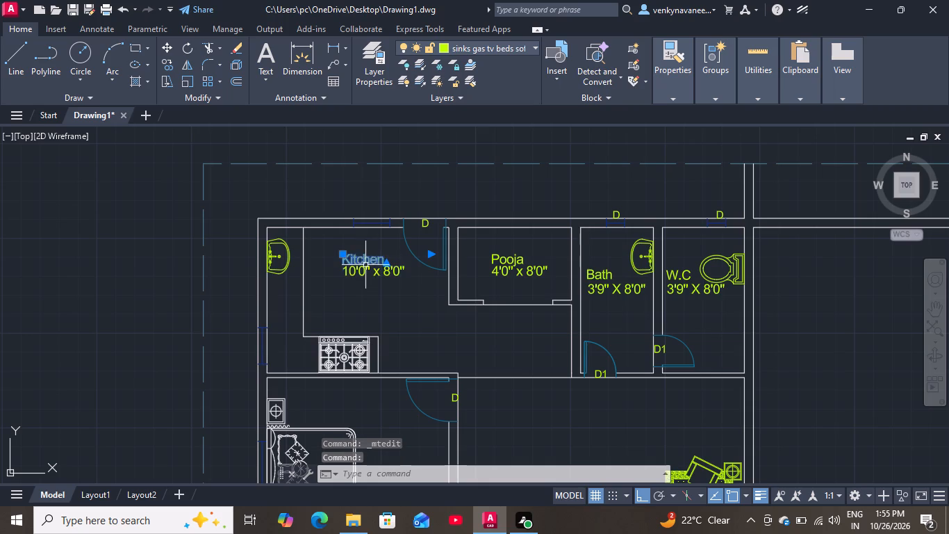
left_click(363, 270)
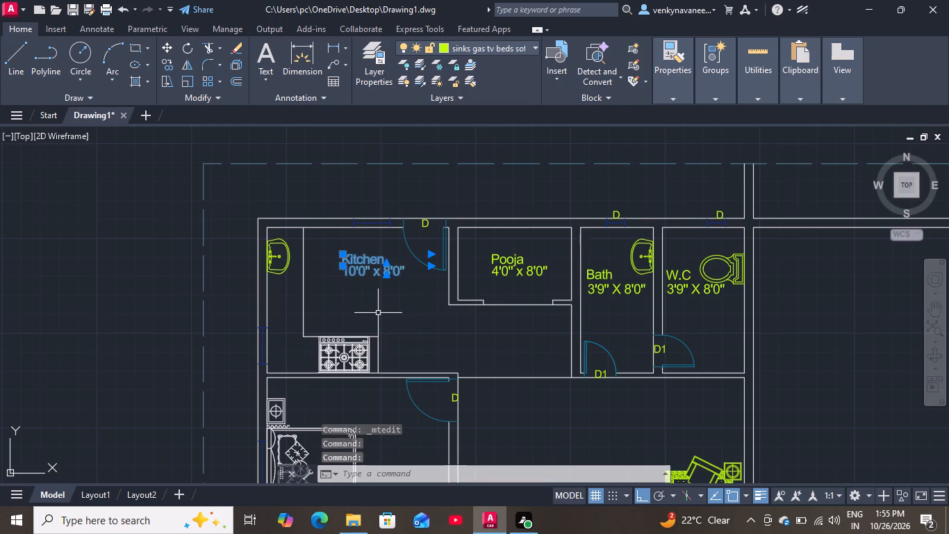
key("o")
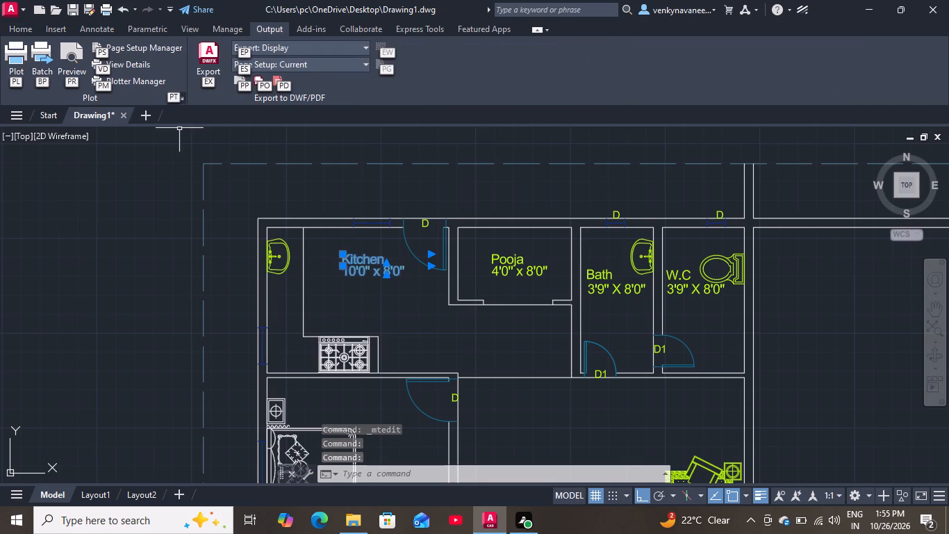
left_click(25, 24)
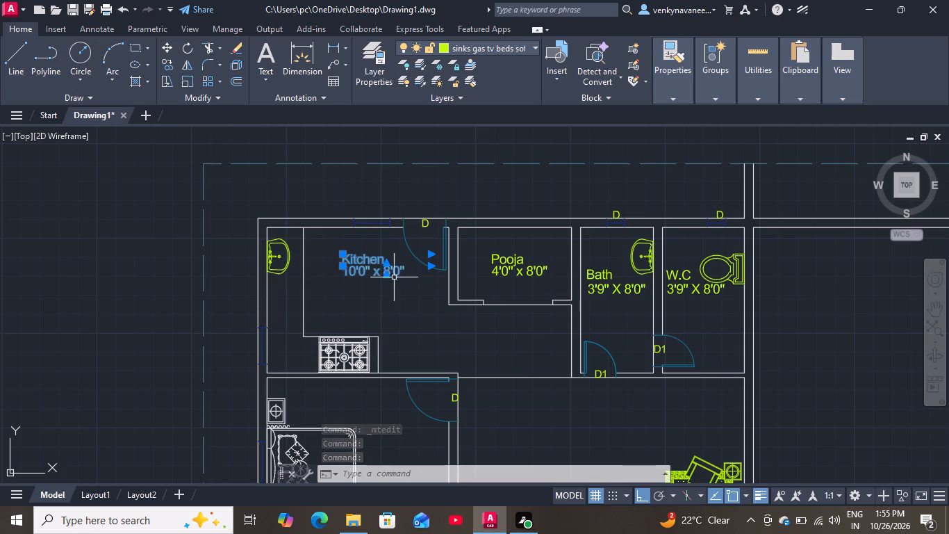
scroll(379, 281, "up", 1)
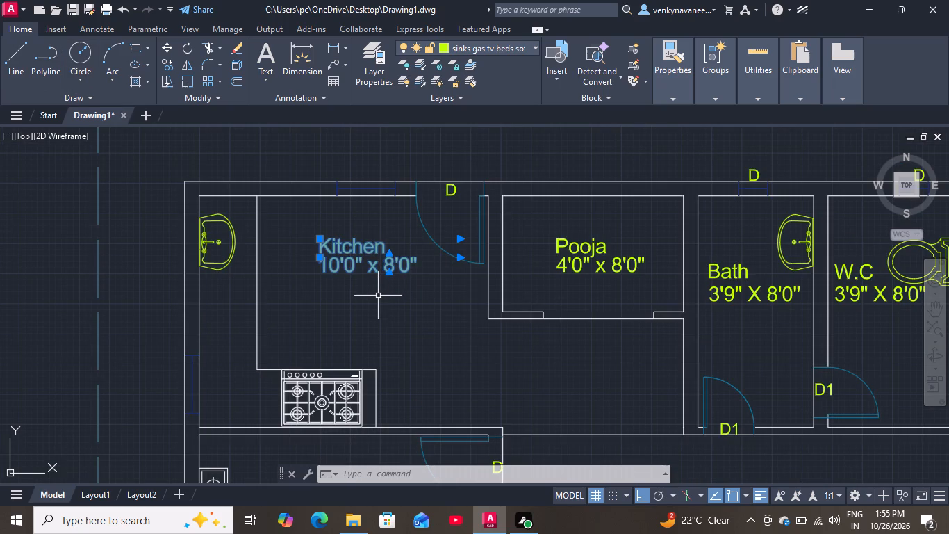
type("co")
key("Return")
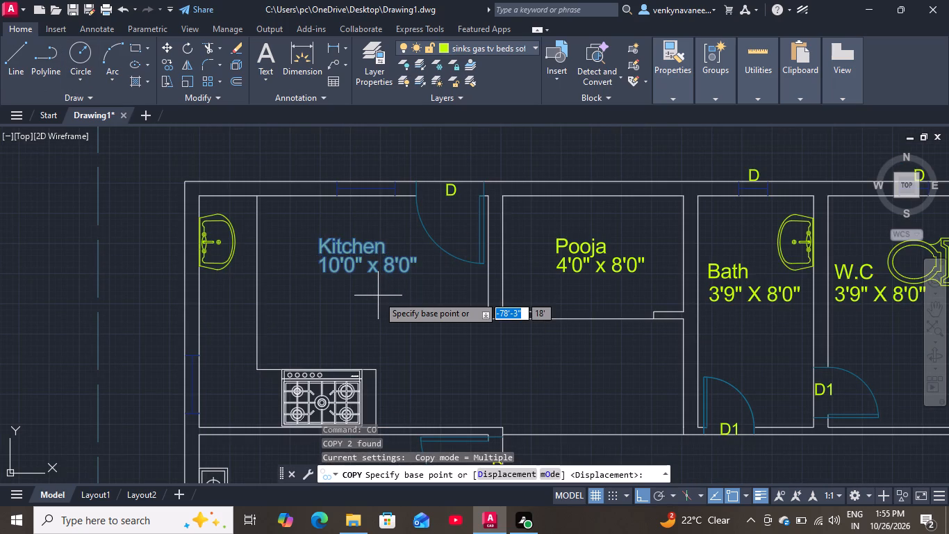
left_click(331, 291)
scroll(301, 340, "down", 3)
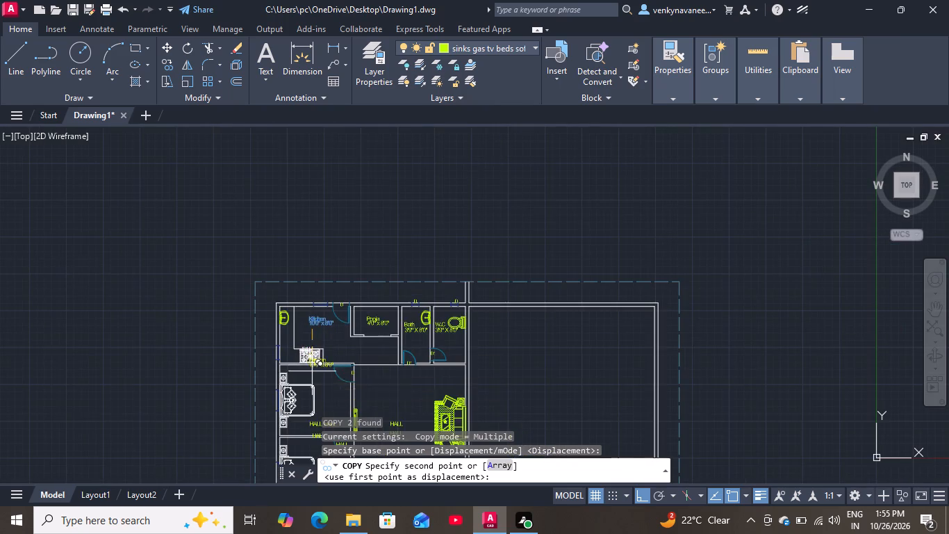
scroll(312, 386, "up", 3)
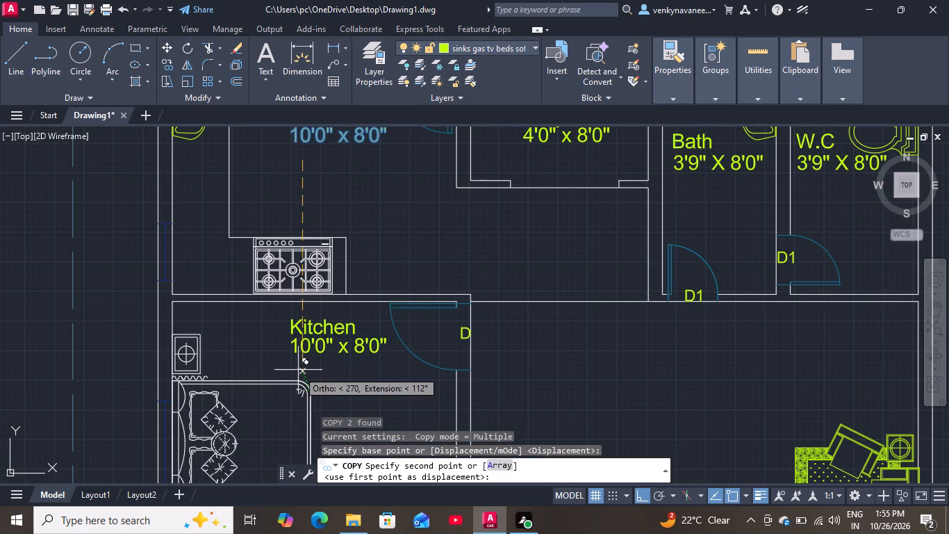
left_click(297, 364)
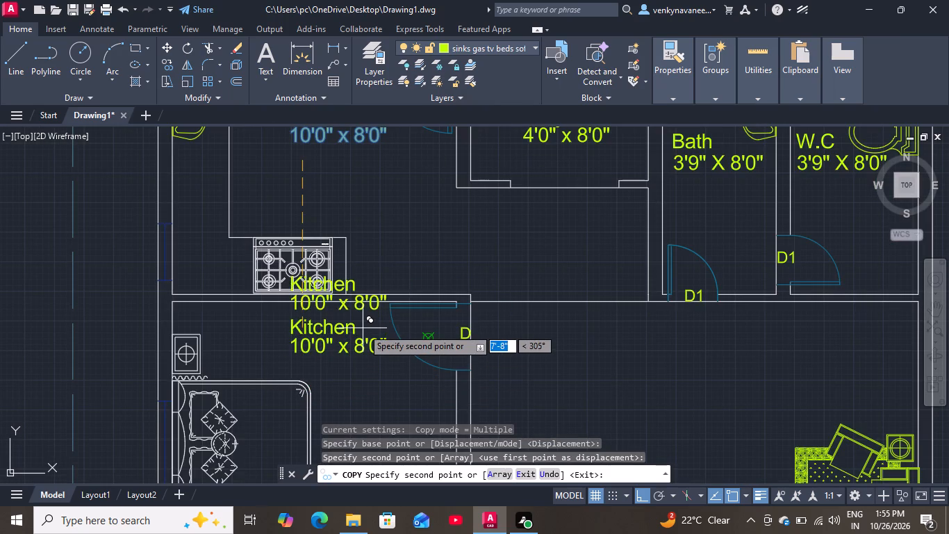
key("space")
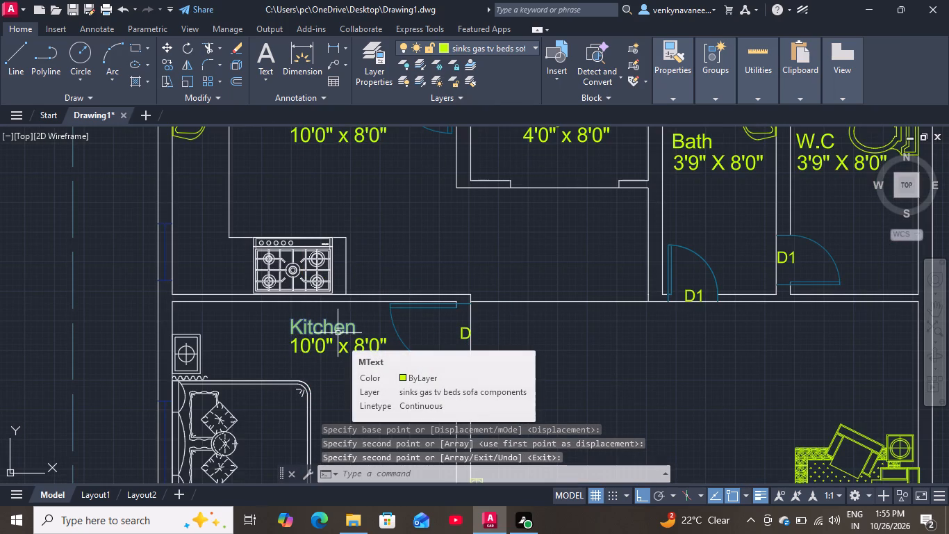
Replace the text of the copied Kitchen label in the upper bedroom with Bed.
double_click(338, 333)
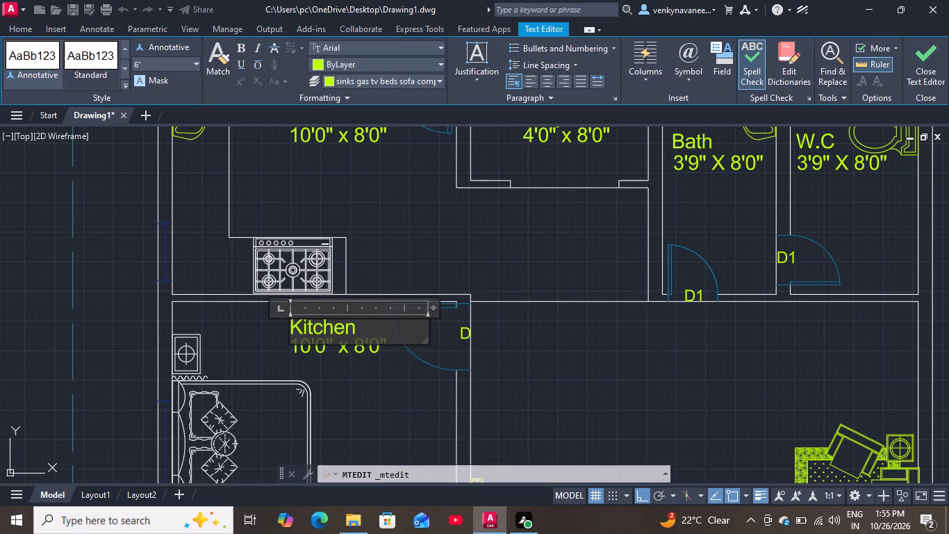
left_click(356, 329)
left_click(356, 329)
double_click(356, 329)
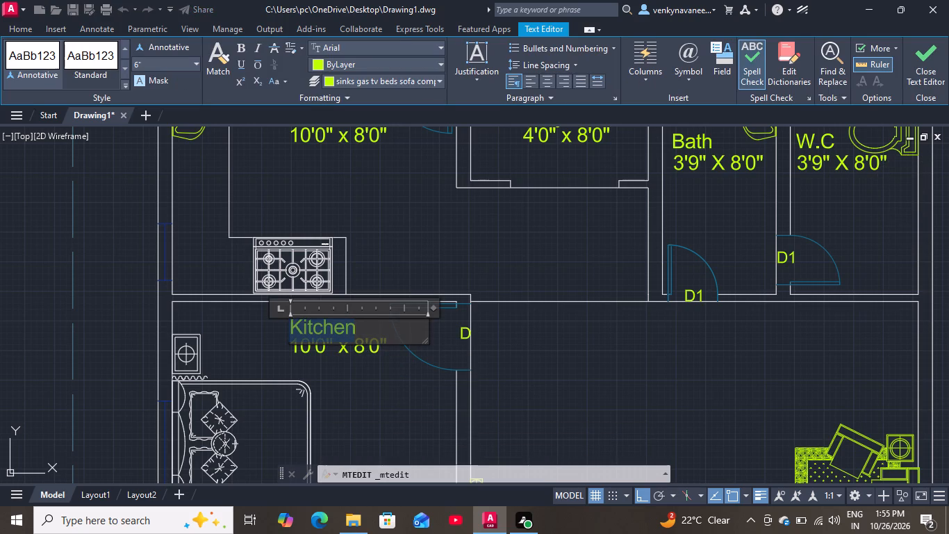
key("BackSpace")
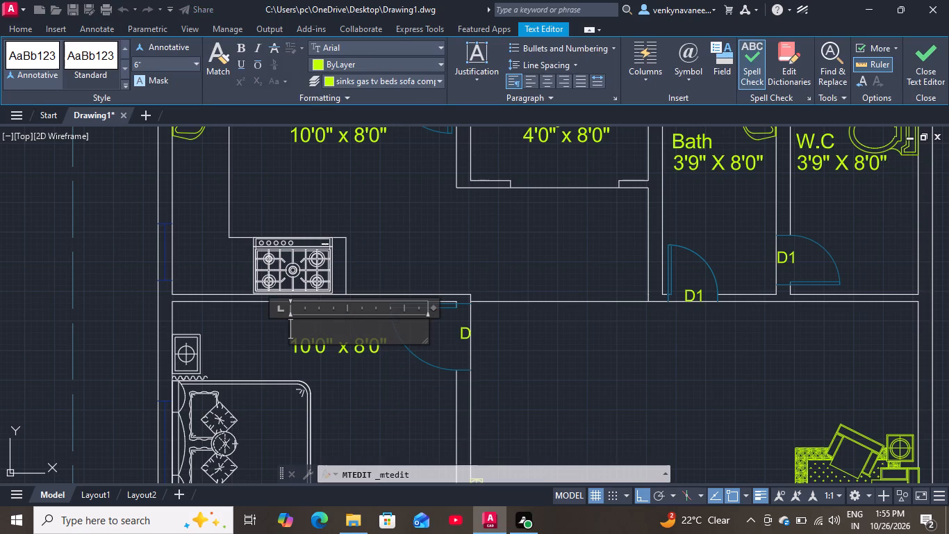
key("b")
type("ed")
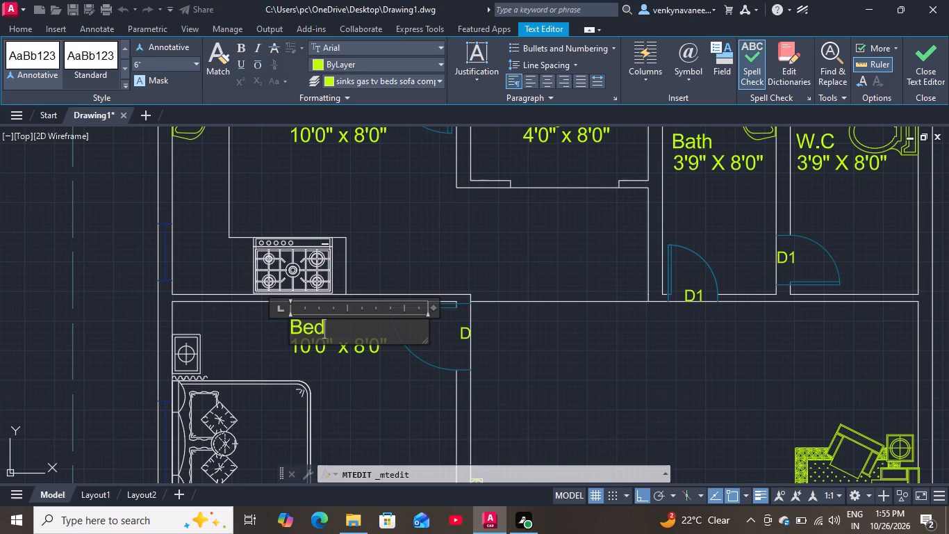
left_click(364, 407)
Change the size label beneath Bed in the upper bedroom to 10'0" x 10'0".
scroll(386, 370, "down", 1)
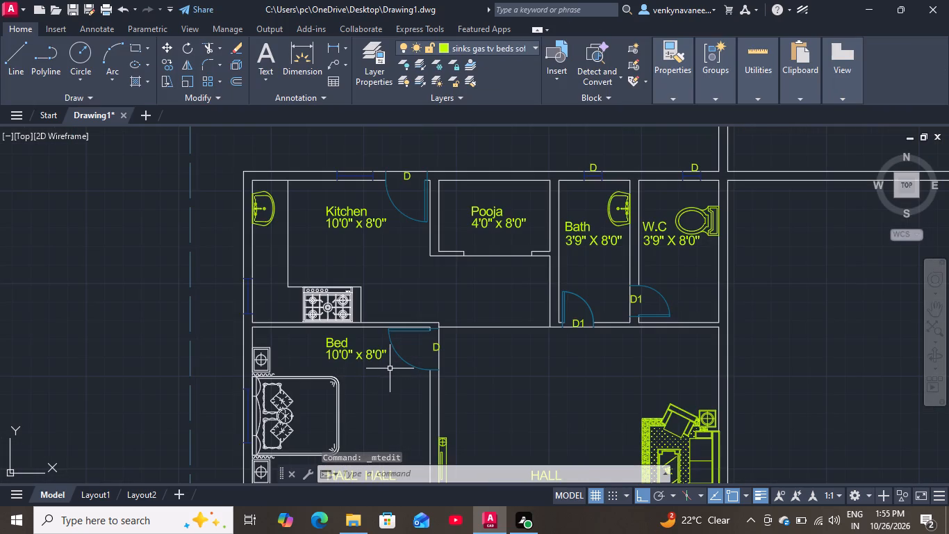
scroll(370, 366, "up", 3)
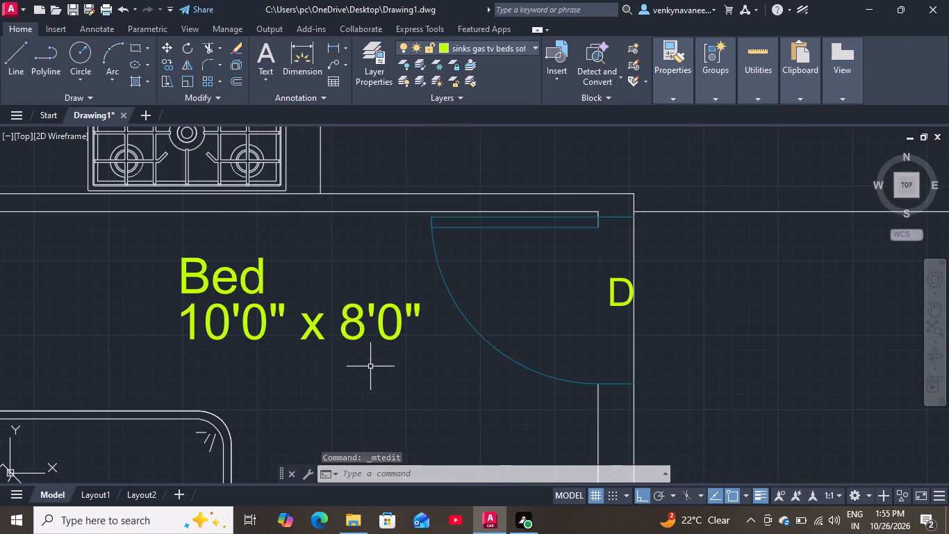
double_click(359, 339)
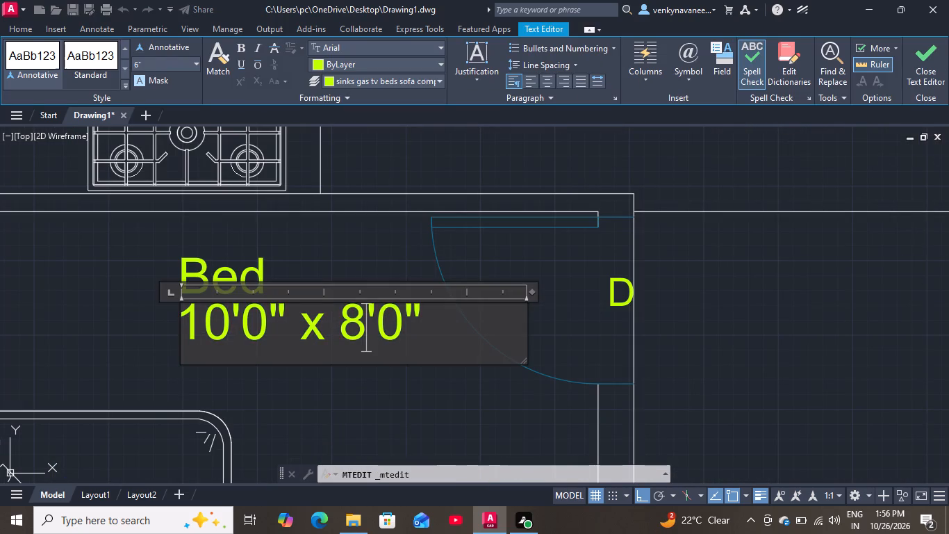
key("BackSpace")
type("10")
left_click(395, 393)
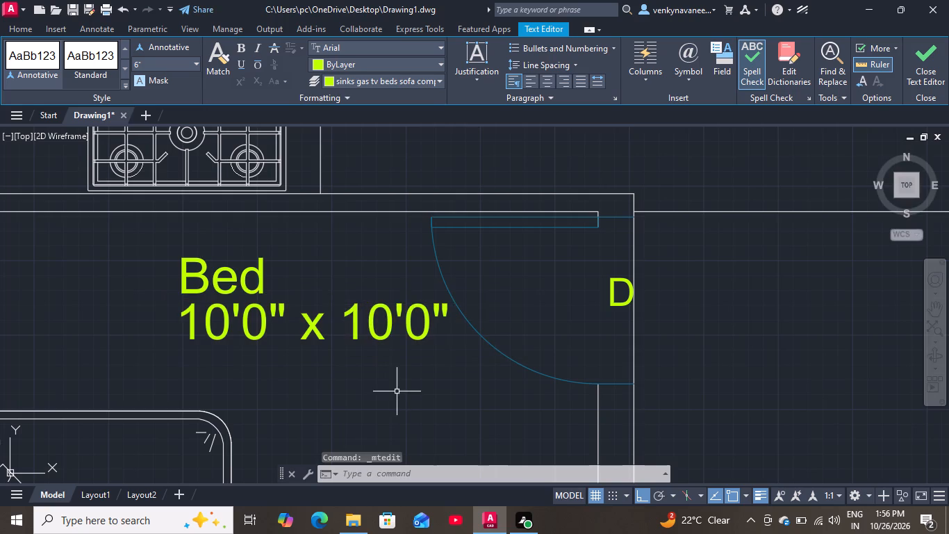
Erase the three HALL placeholder labels near the lower wall of the upper bedroom.
scroll(475, 236, "down", 3)
left_click_drag(464, 361, 463, 368)
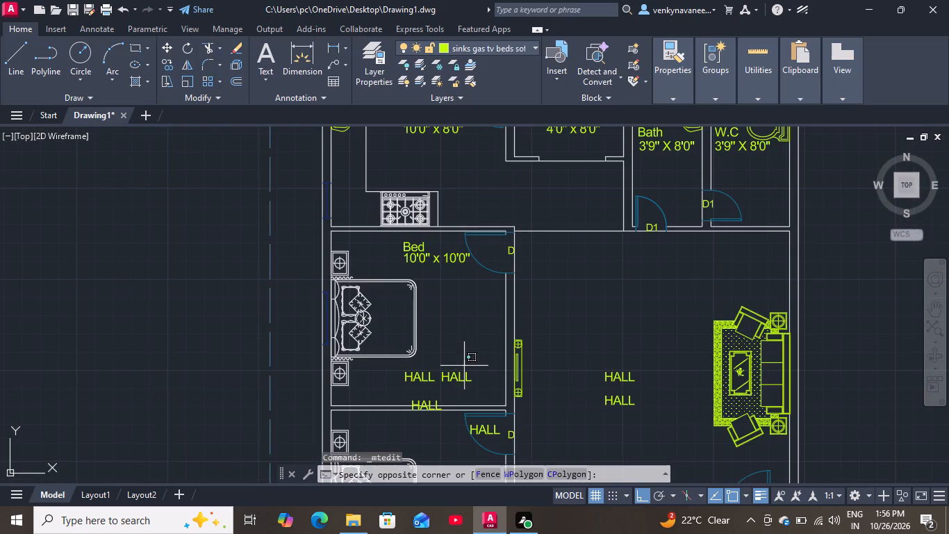
left_click(416, 387)
scroll(420, 406, "up", 2)
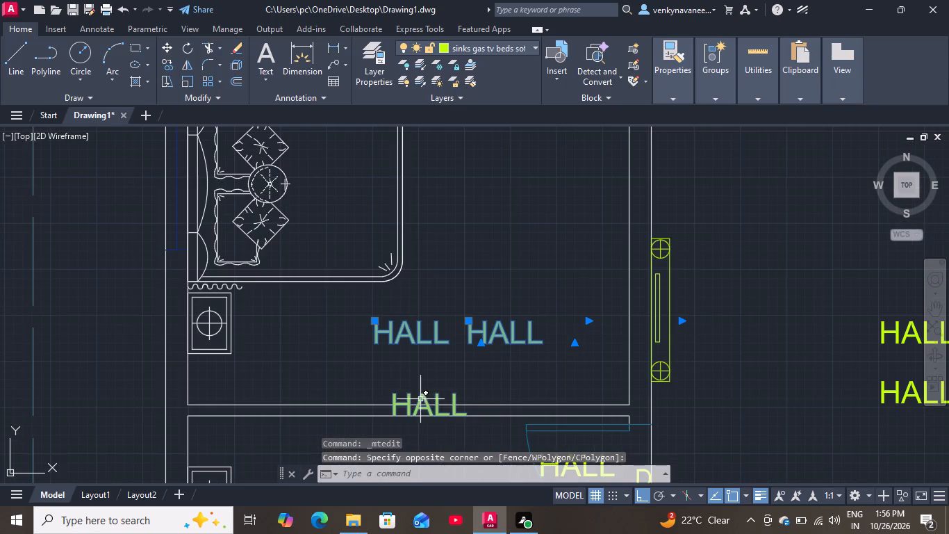
left_click(422, 397)
key("Delete")
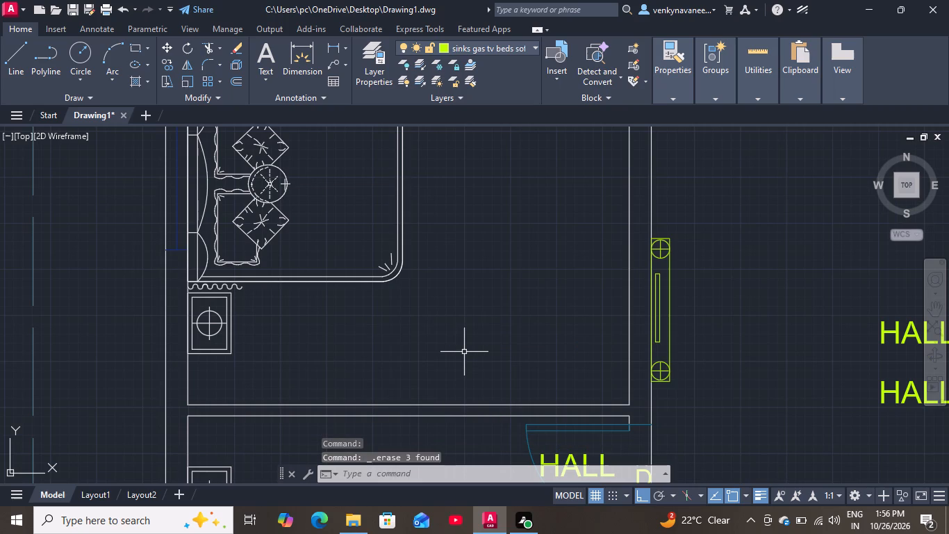
Copy the Bed name and size labels straight down into the lower bedroom, just above its bed.
scroll(468, 316, "down", 3)
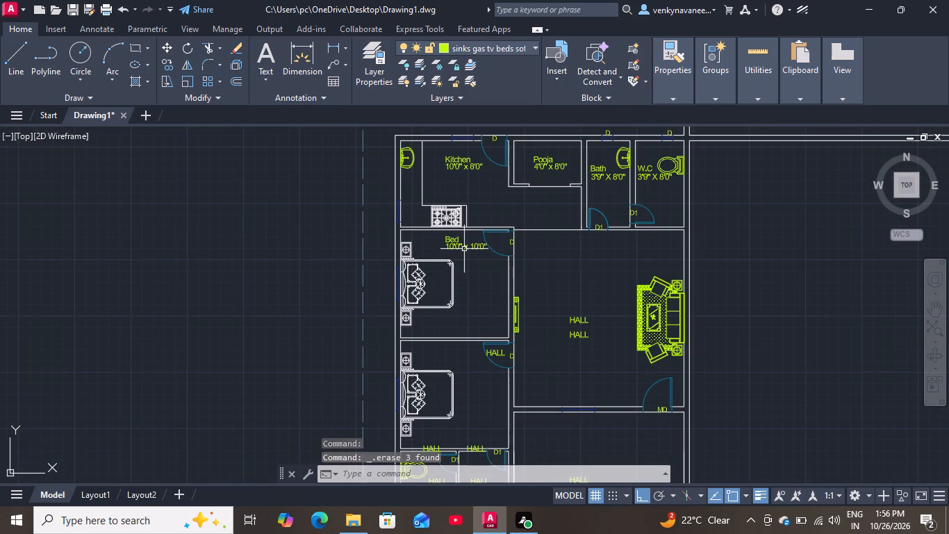
scroll(465, 245, "up", 3)
left_click(443, 207)
left_click(381, 250)
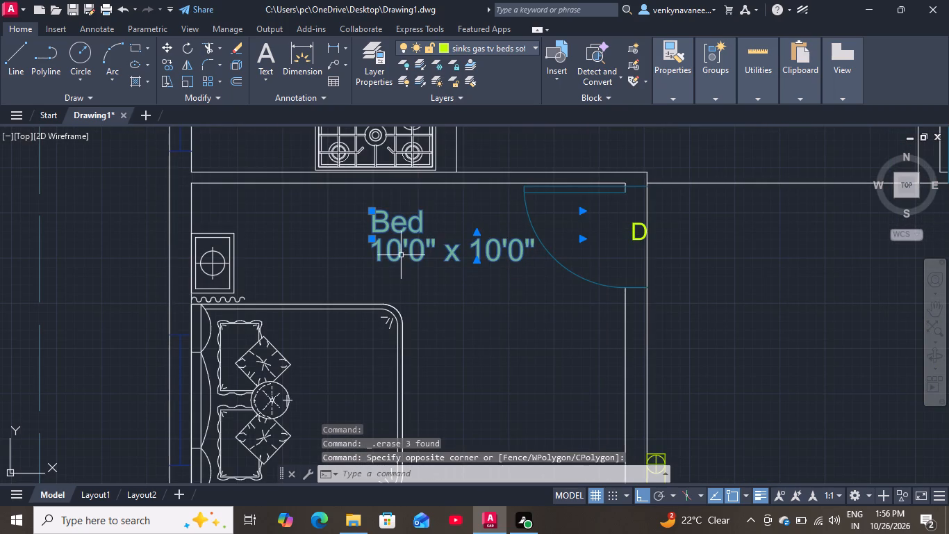
type("co")
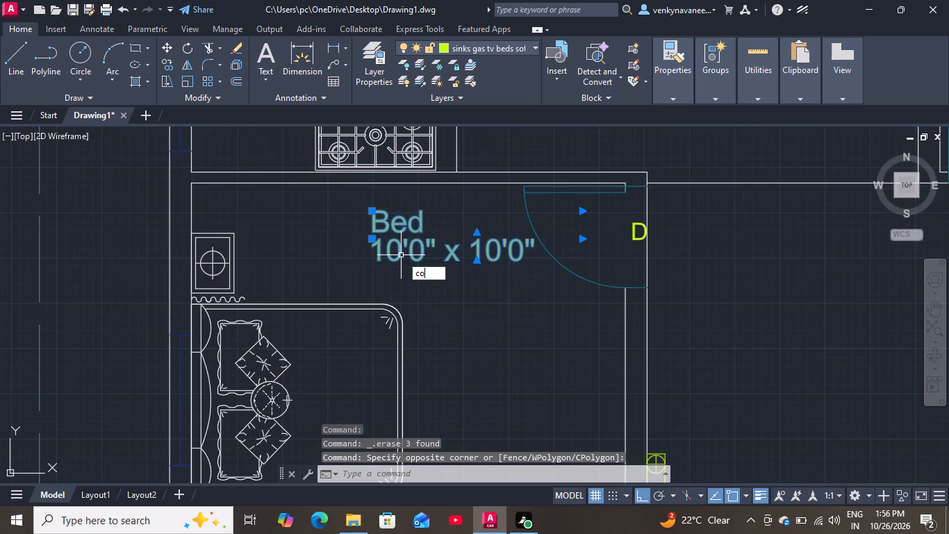
key("Return")
left_click(411, 265)
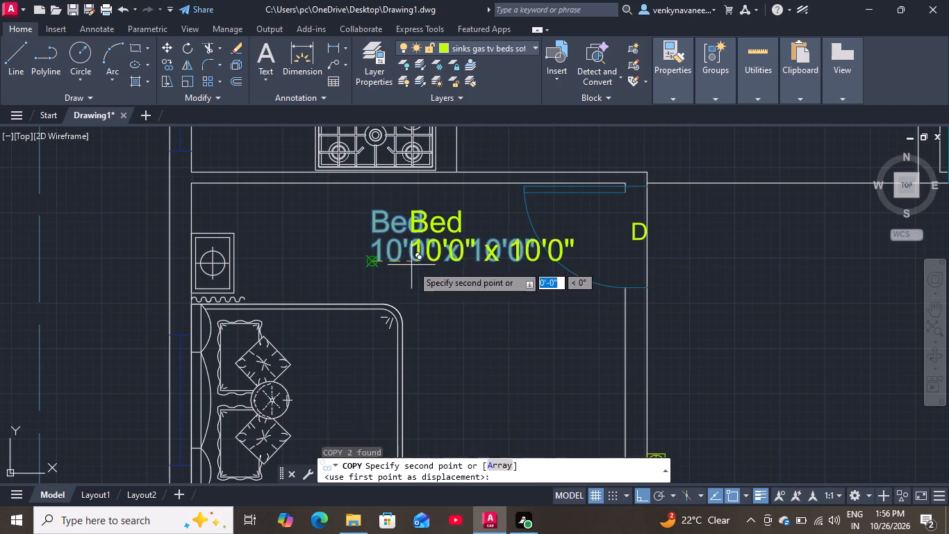
scroll(404, 277, "down", 4)
scroll(402, 348, "up", 4)
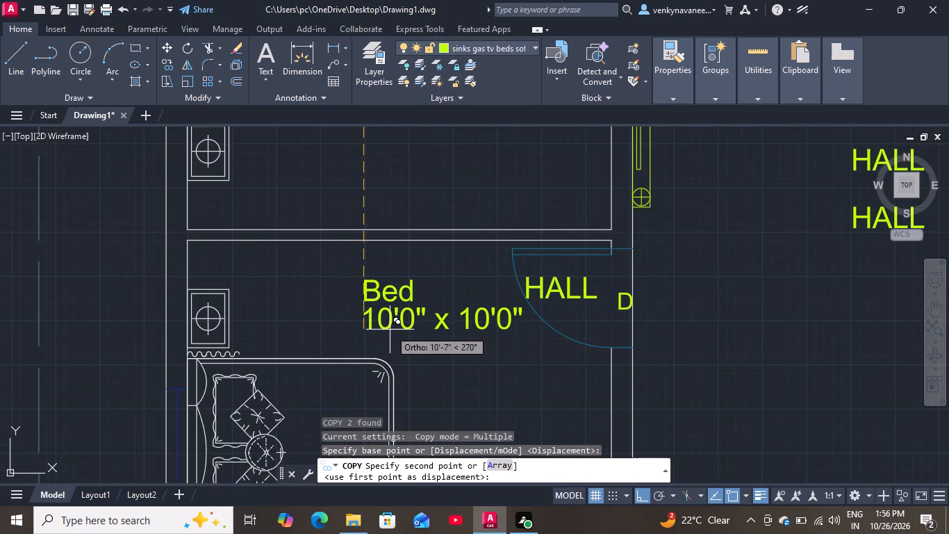
left_click(379, 335)
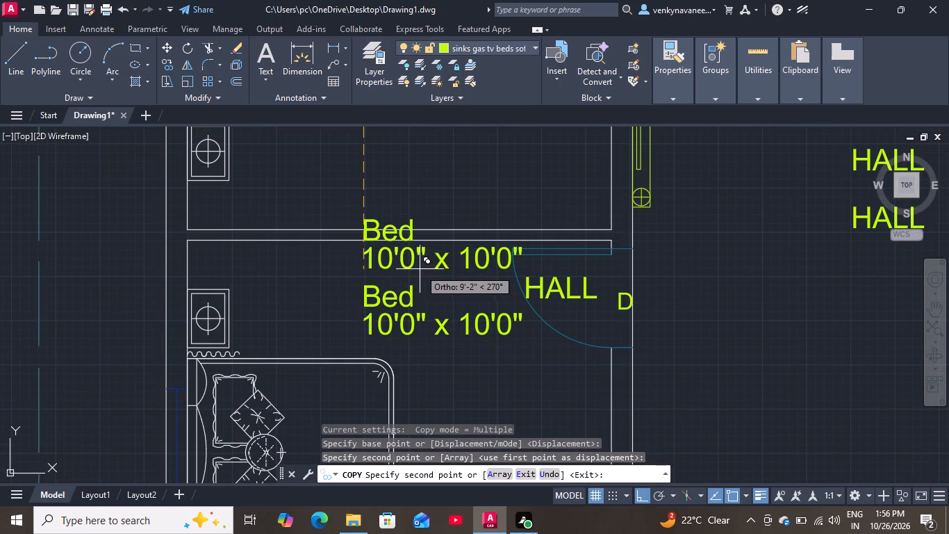
key("space")
Erase the HALL placeholder label at the lower bedroom's door and the two on its bottom wall.
left_click(578, 286)
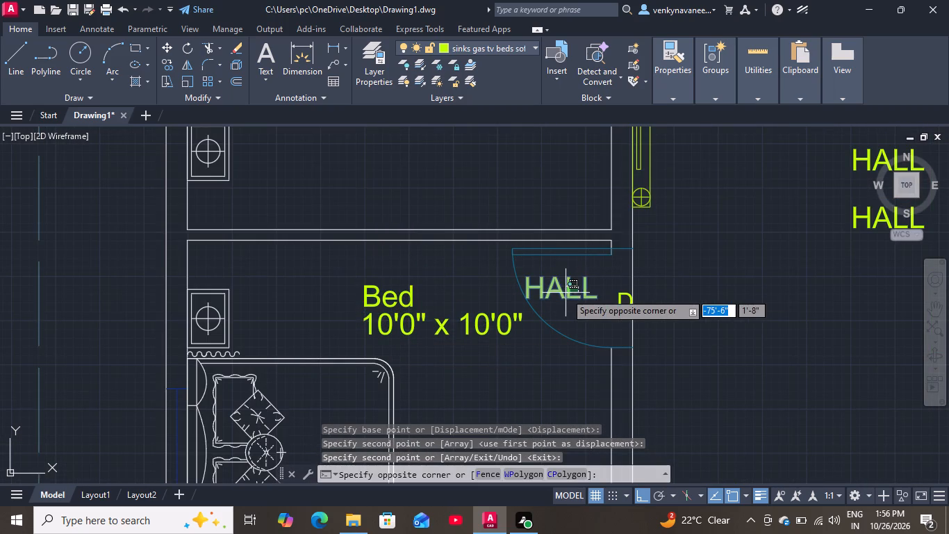
left_click(559, 298)
key("Delete")
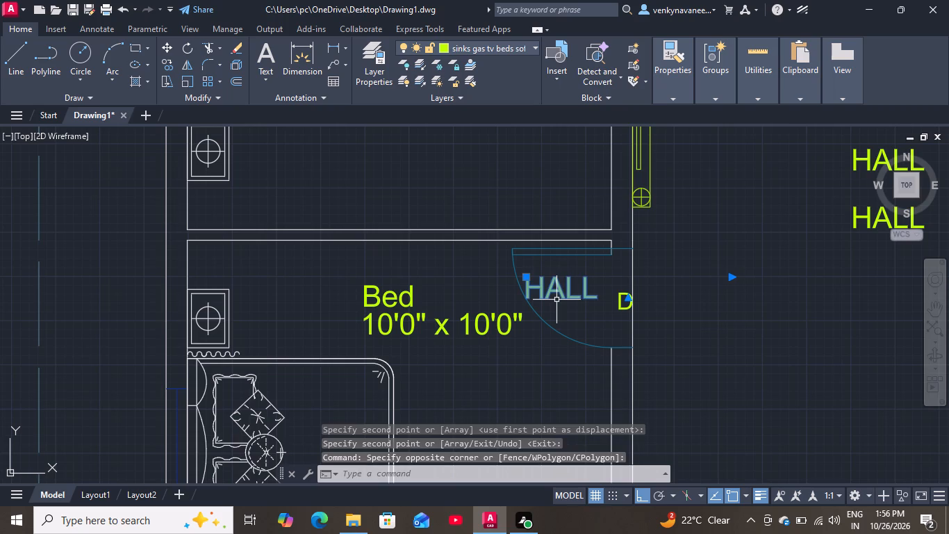
scroll(555, 280, "down", 2)
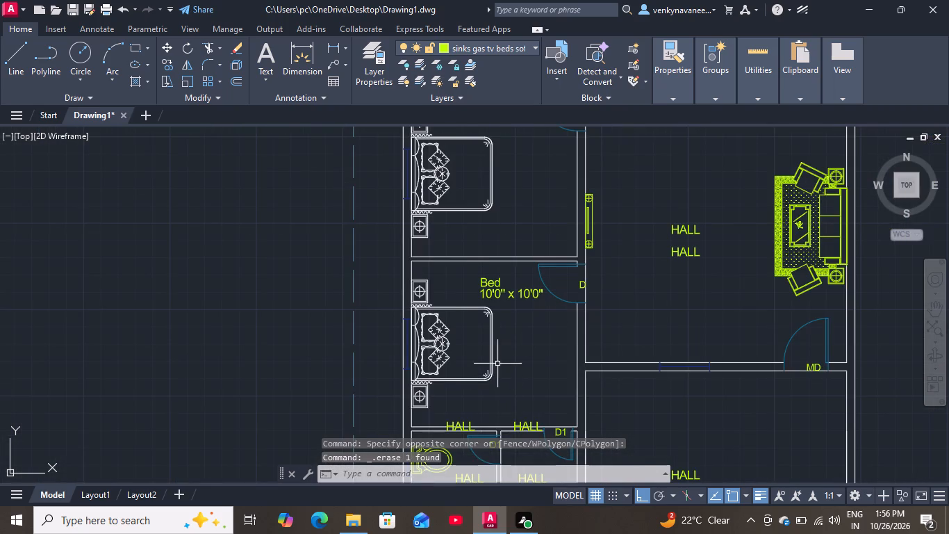
scroll(502, 332, "down", 1)
scroll(492, 394, "up", 3)
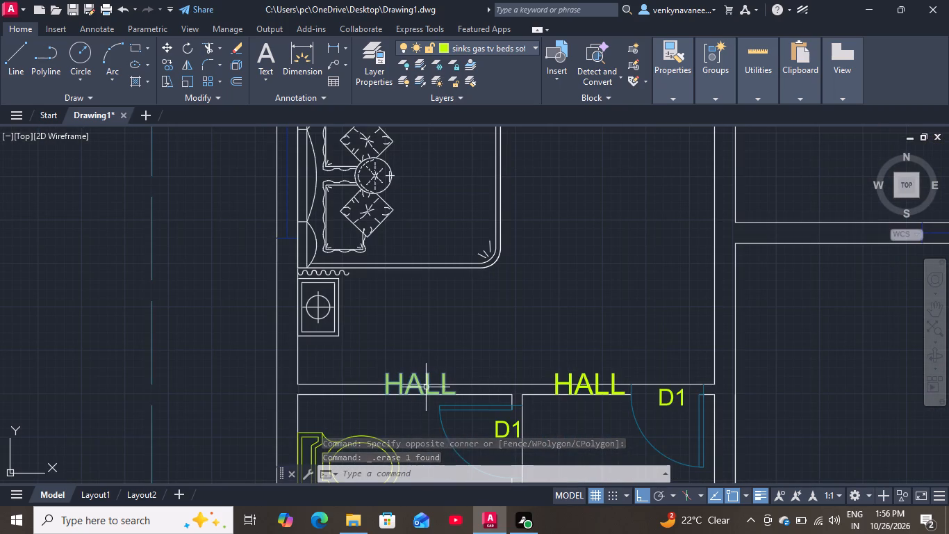
left_click(426, 387)
left_click(557, 378)
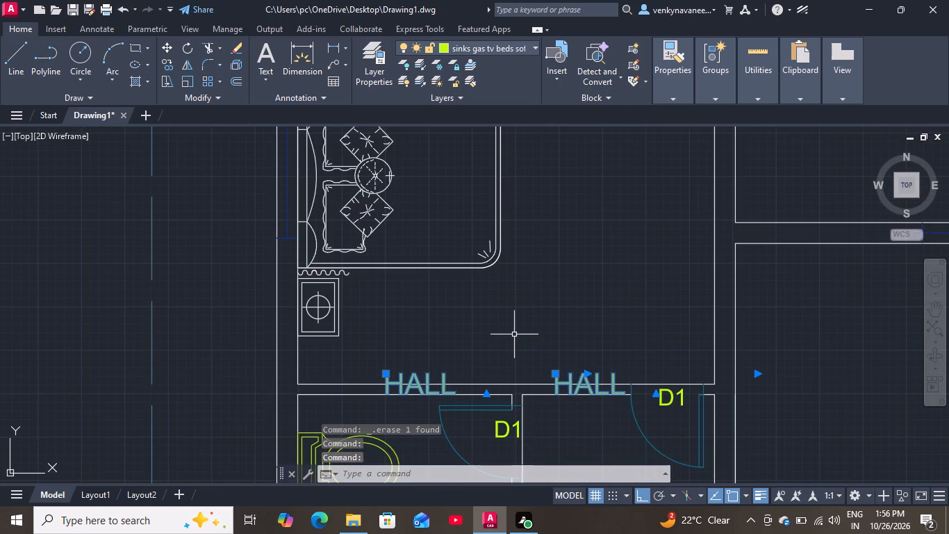
key("Delete")
key("Delete")
Erase the HALL placeholder label in the small toilet room below the lower bedroom.
scroll(538, 281, "down", 2)
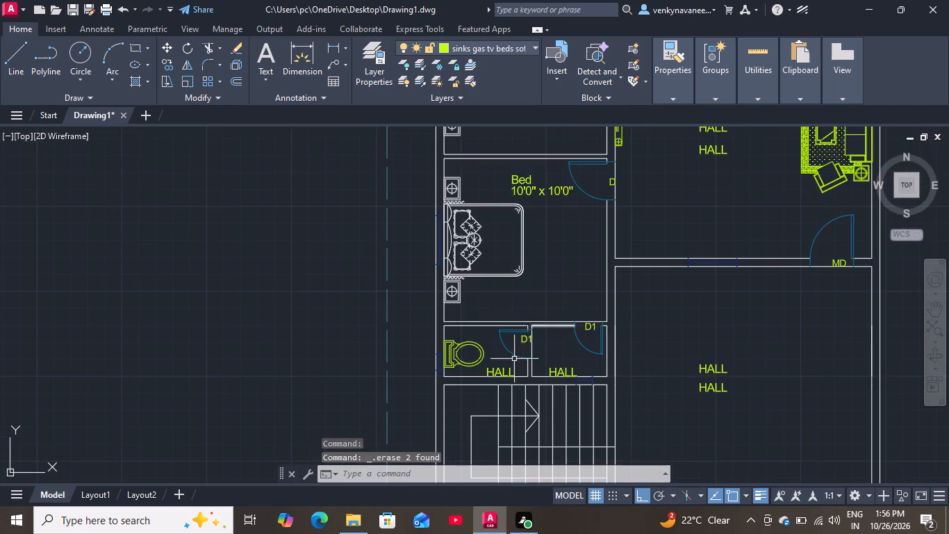
scroll(501, 371, "up", 3)
left_click(495, 374)
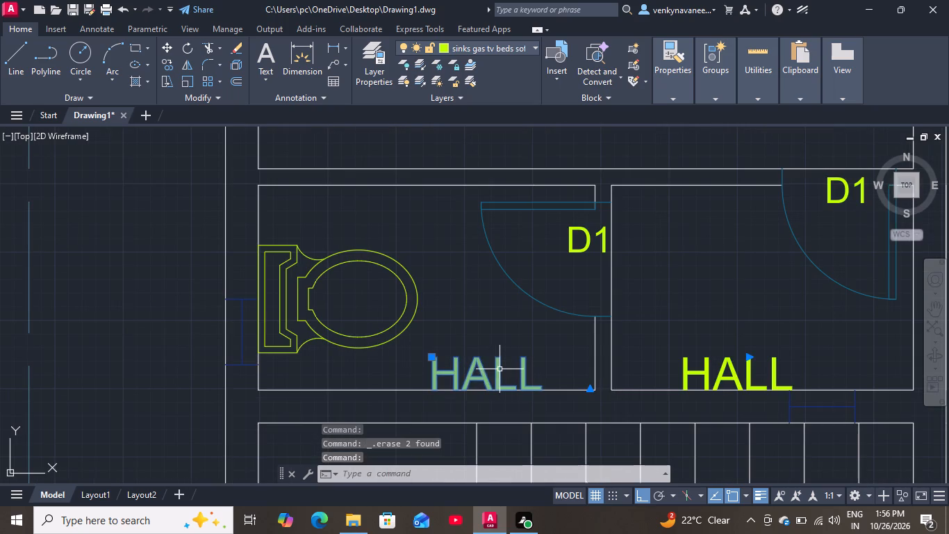
key("Delete")
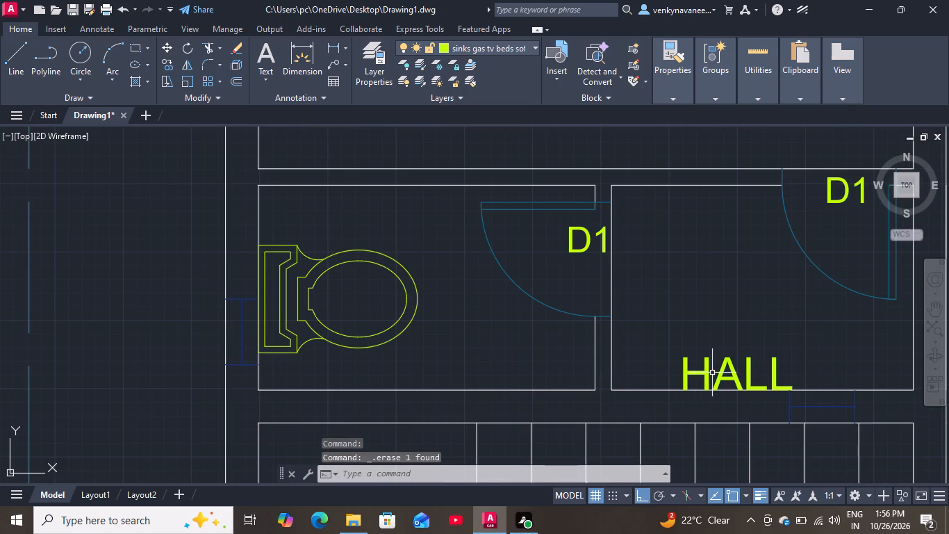
Erase the HALL placeholder label in the small room beside the lower toilet room.
left_click(712, 372)
left_click(673, 375)
key("Delete")
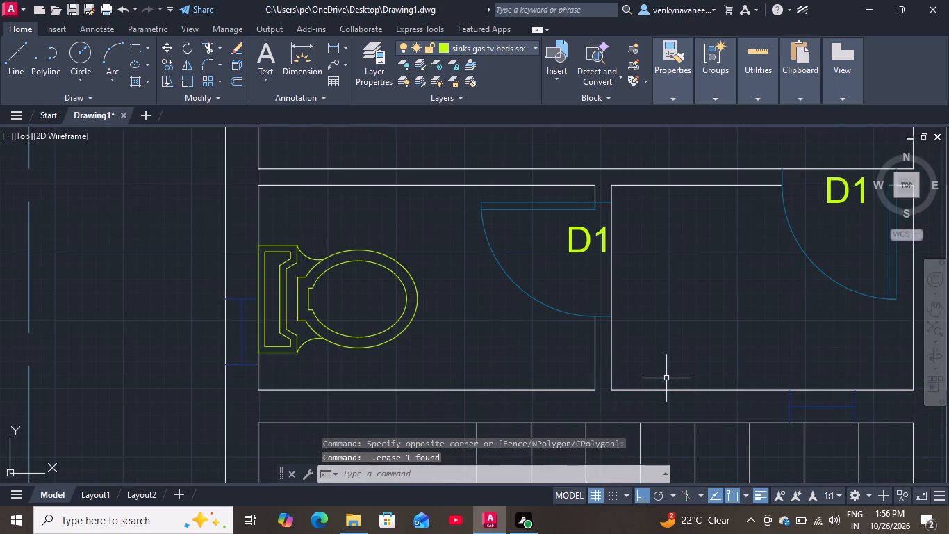
Erase the two HALL placeholder labels in the middle of the living hall with the sofa set.
scroll(665, 366, "down", 3)
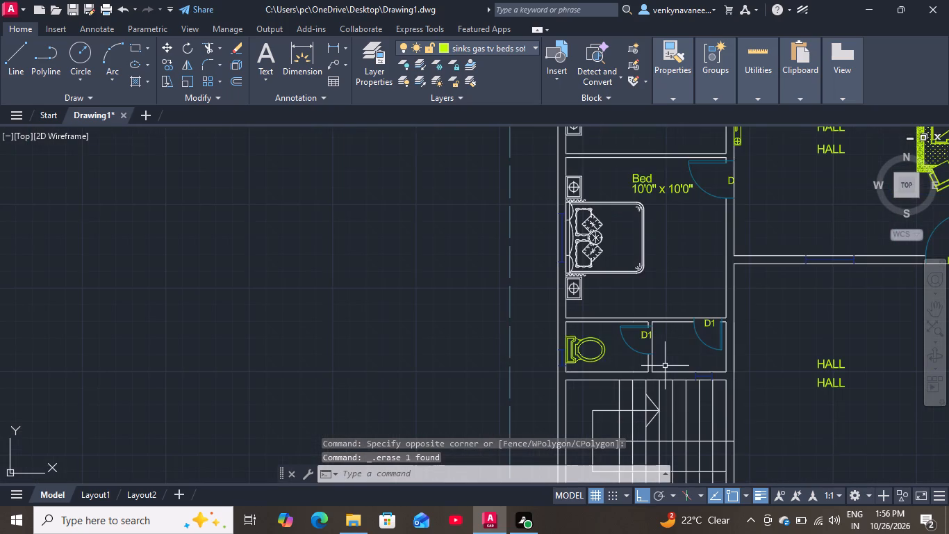
scroll(684, 346, "down", 1)
scroll(682, 335, "up", 1)
scroll(682, 335, "down", 2)
scroll(725, 270, "up", 1)
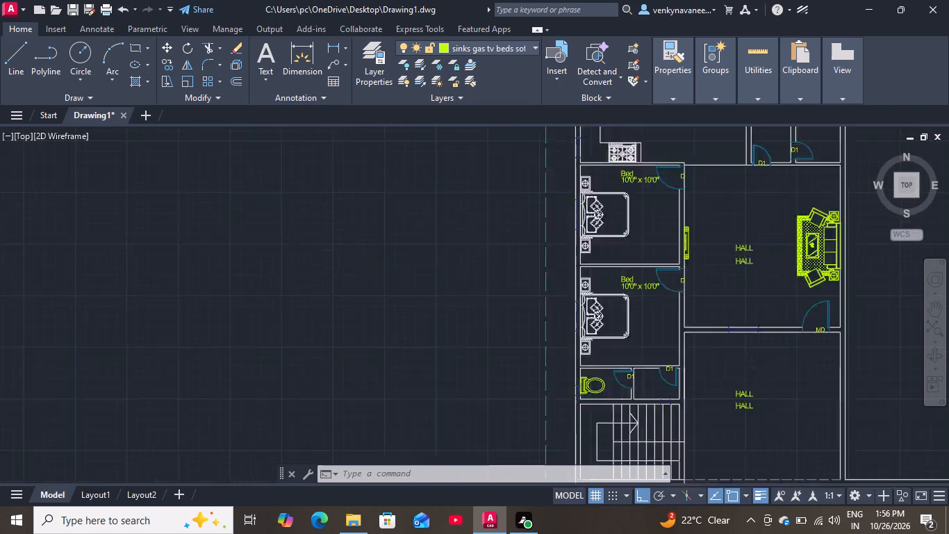
scroll(725, 270, "up", 1)
left_click_drag(773, 214, 764, 236)
left_click(710, 283)
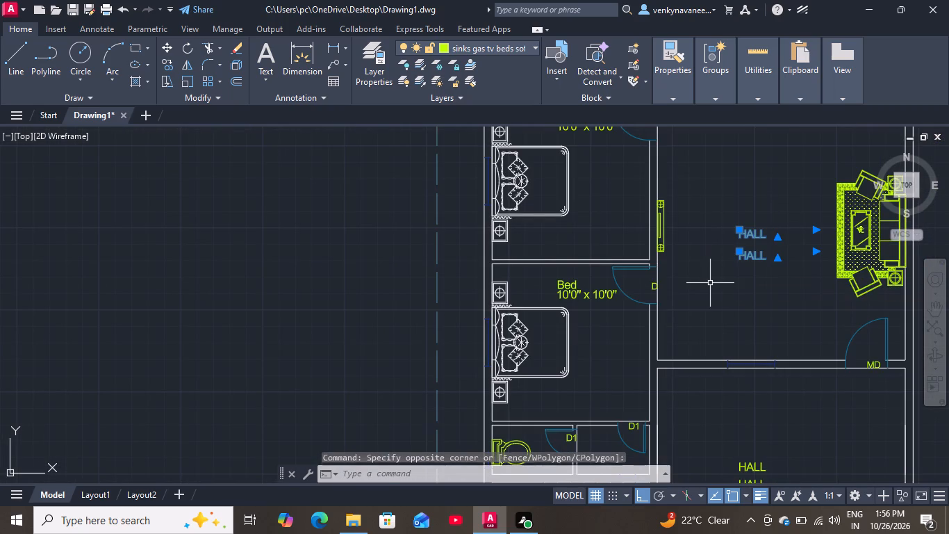
key("Delete")
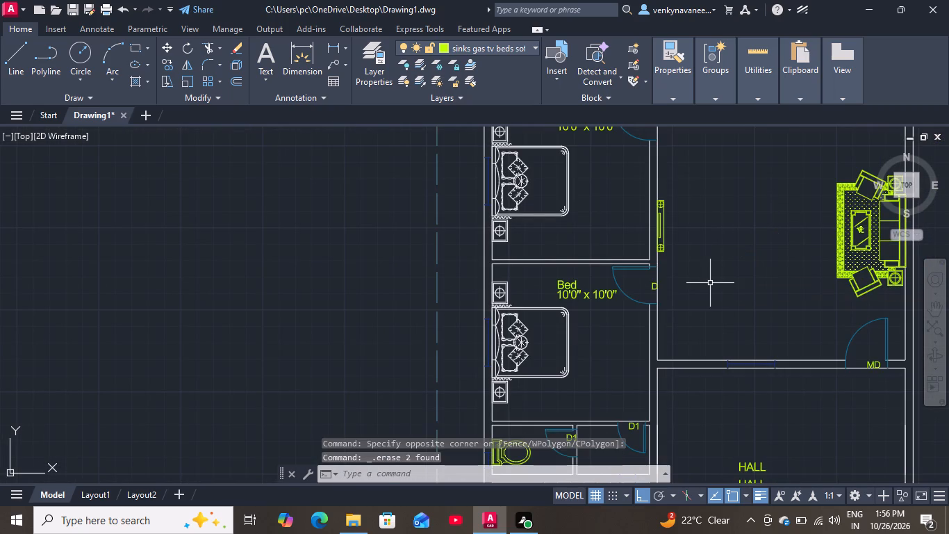
Erase the two HALL placeholder labels in the open area below the living hall, beside the staircase.
scroll(707, 261, "down", 2)
scroll(733, 345, "up", 2)
left_click_drag(754, 316, 745, 323)
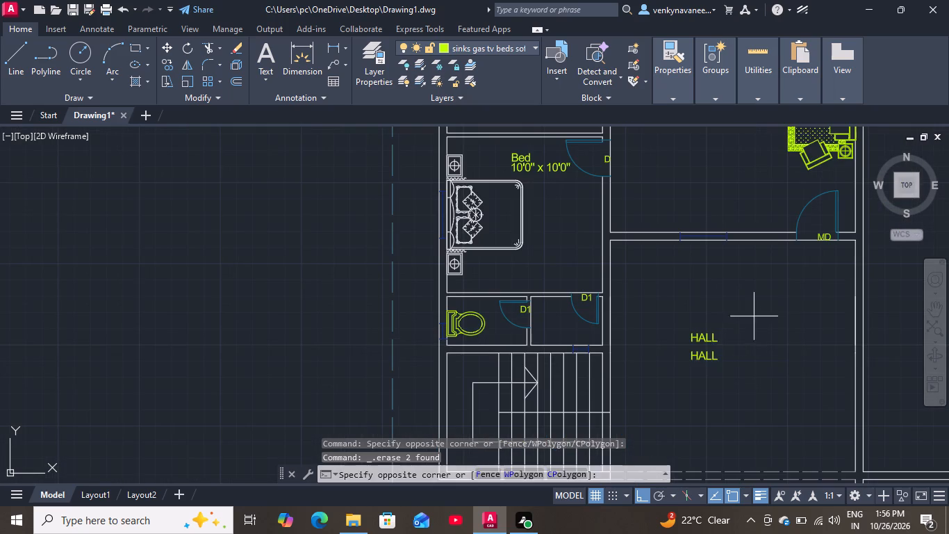
left_click(685, 370)
key("Delete")
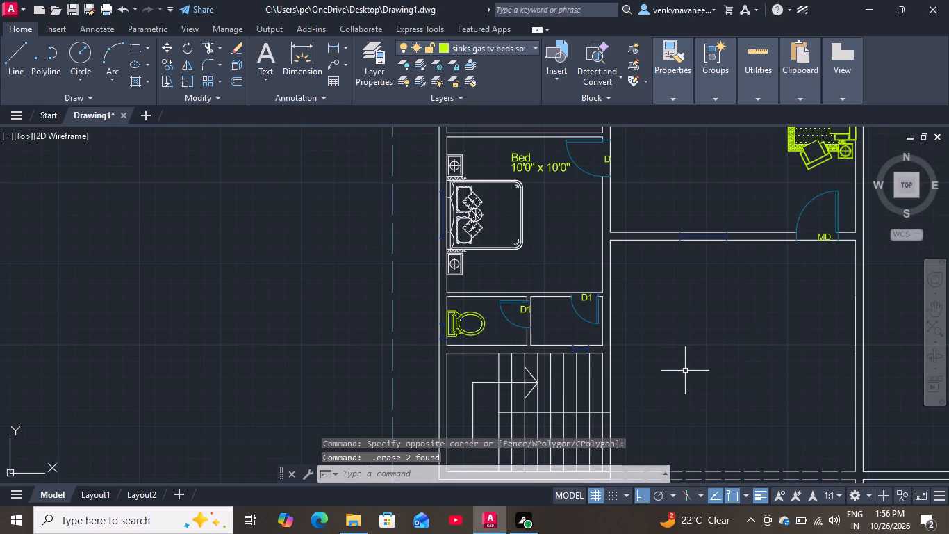
Copy the Bath name and size labels from the upper bathroom into the small room beside the lower toilet room.
scroll(687, 357, "down", 1)
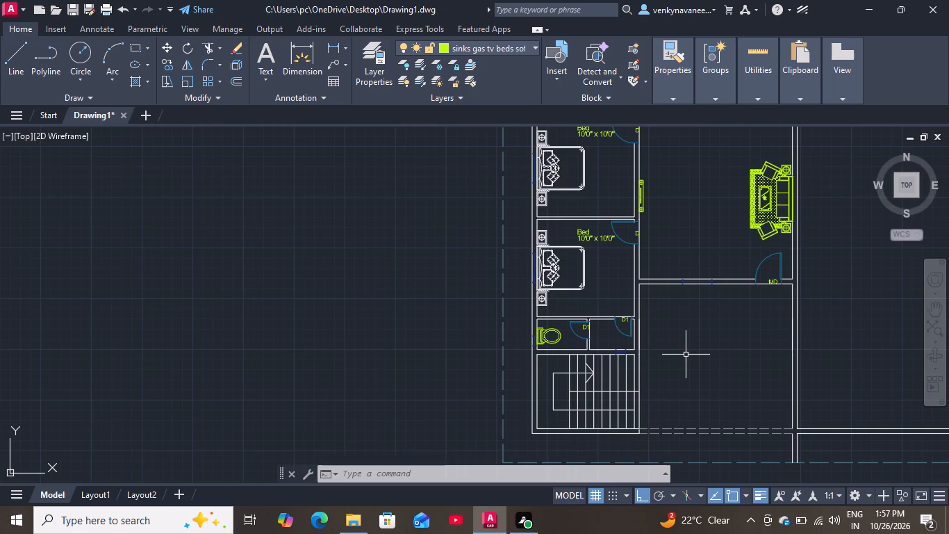
scroll(693, 340, "down", 1)
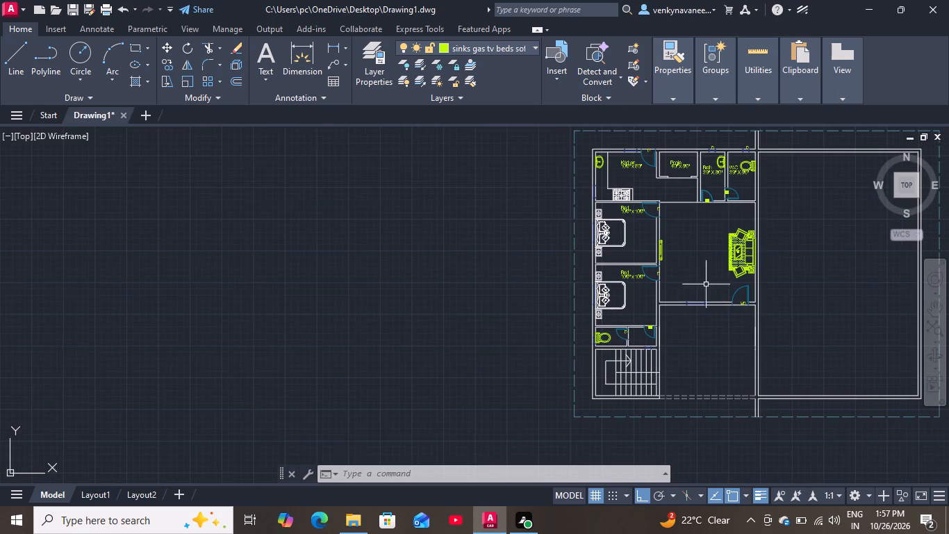
scroll(704, 138, "up", 2)
scroll(707, 200, "up", 2)
left_click(721, 209)
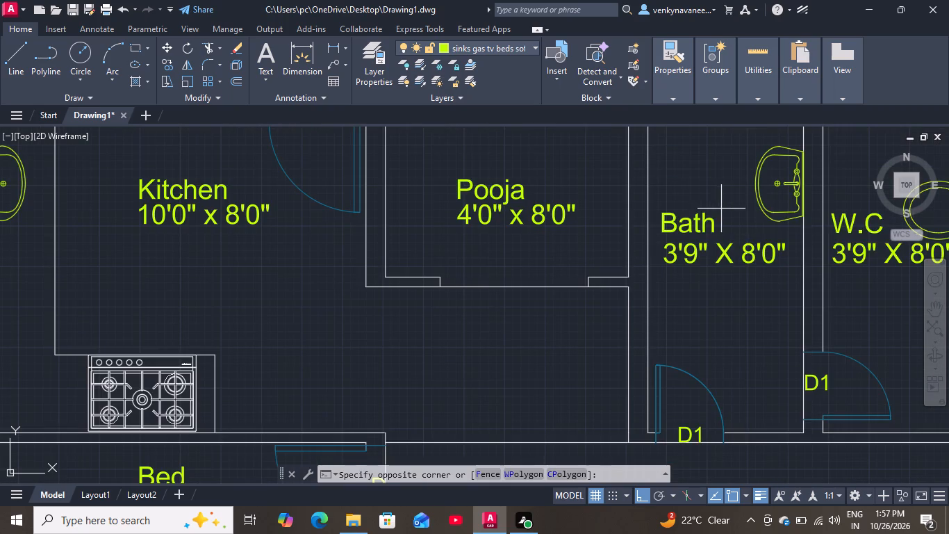
left_click(723, 216)
left_click_drag(716, 202, 711, 212)
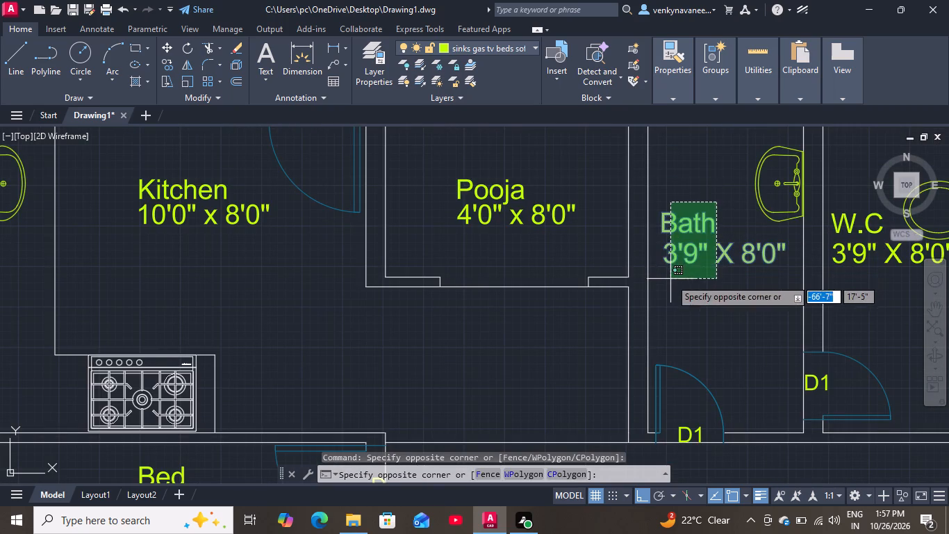
left_click(670, 279)
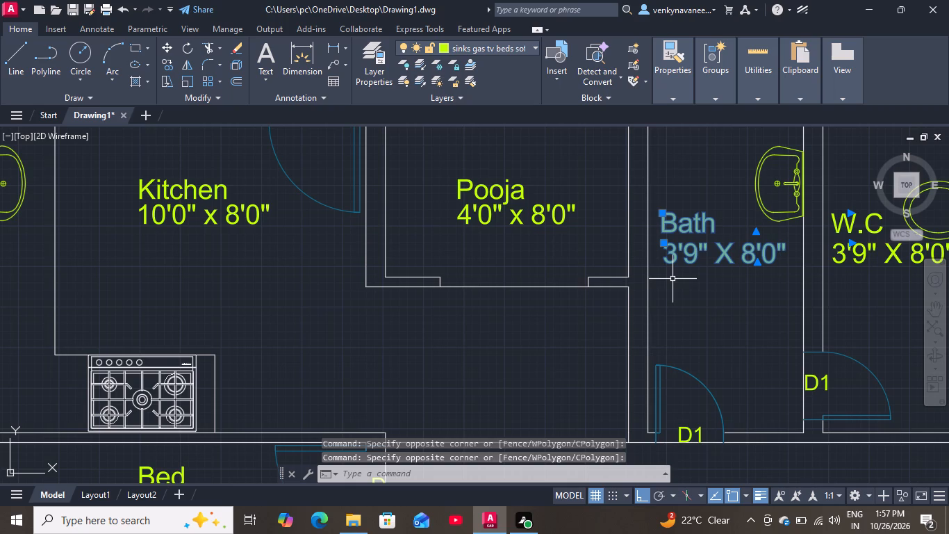
type("co")
key("Return")
left_click_drag(652, 268, 655, 280)
scroll(686, 251, "down", 2)
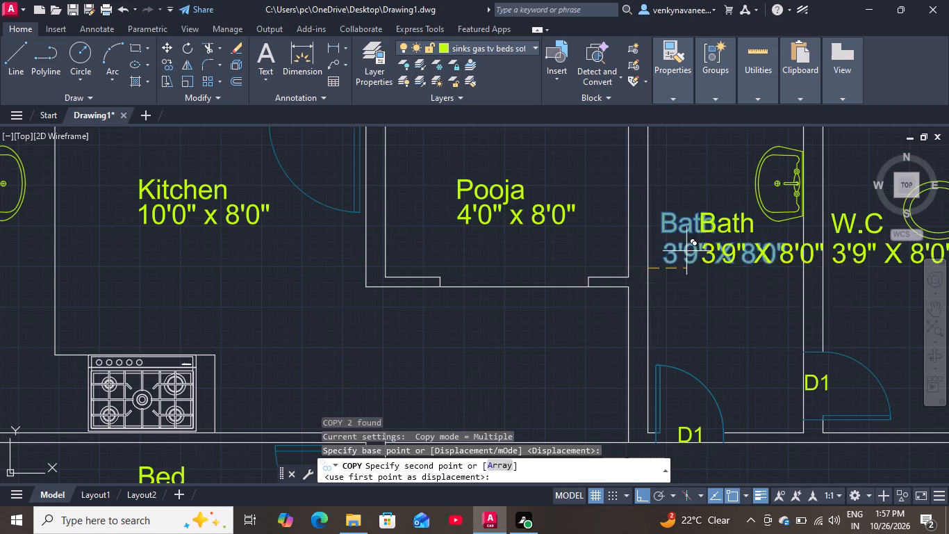
scroll(686, 251, "down", 2)
scroll(597, 421, "up", 4)
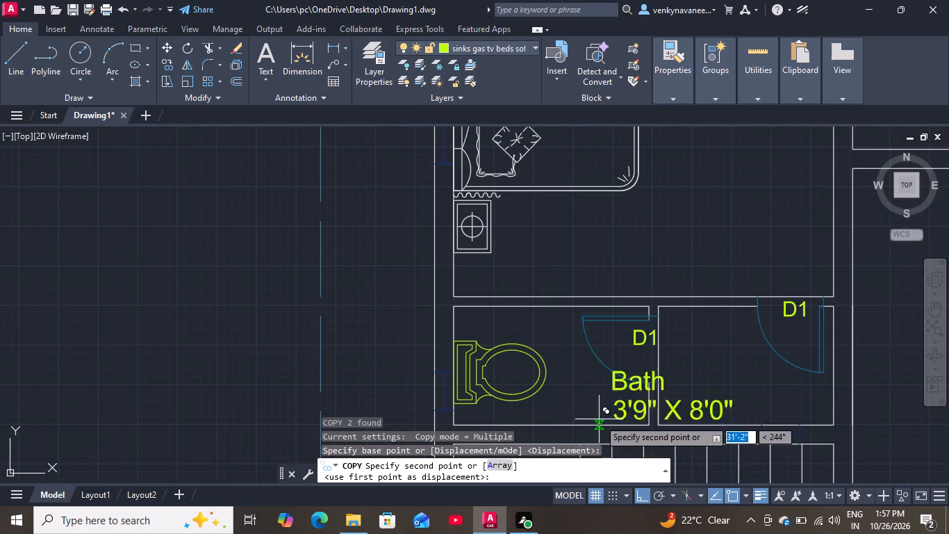
left_click(685, 422)
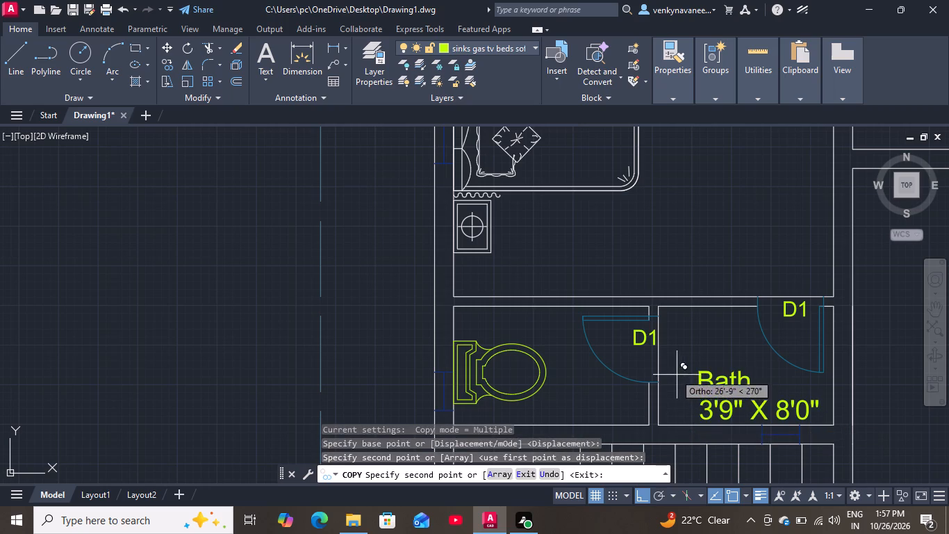
key("space")
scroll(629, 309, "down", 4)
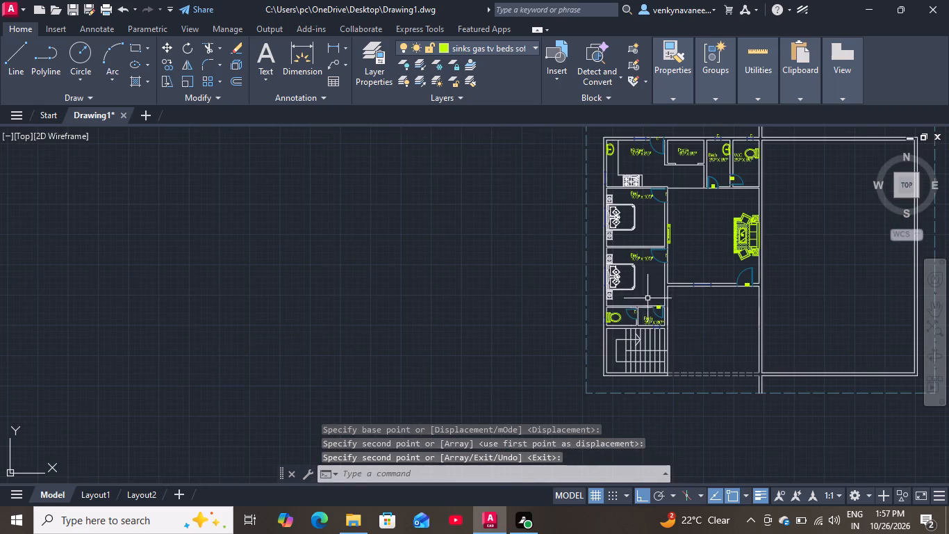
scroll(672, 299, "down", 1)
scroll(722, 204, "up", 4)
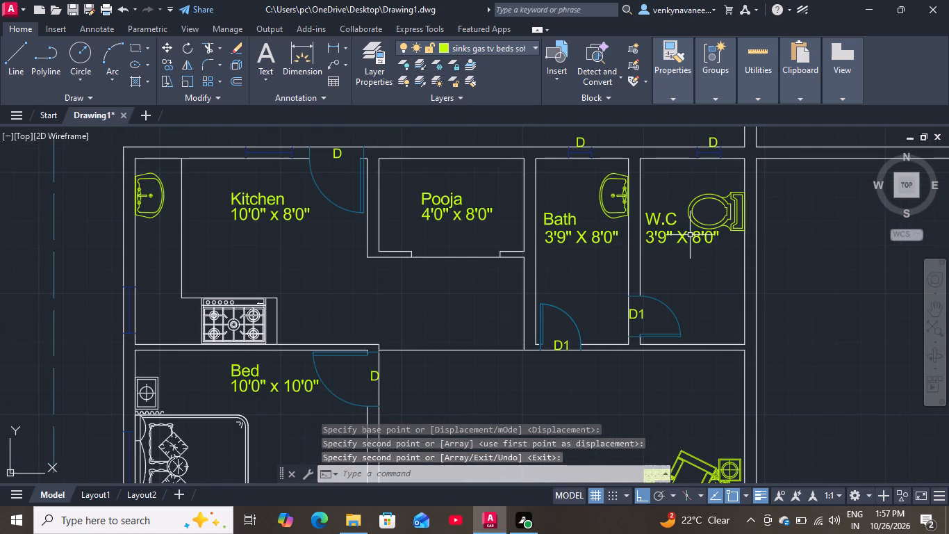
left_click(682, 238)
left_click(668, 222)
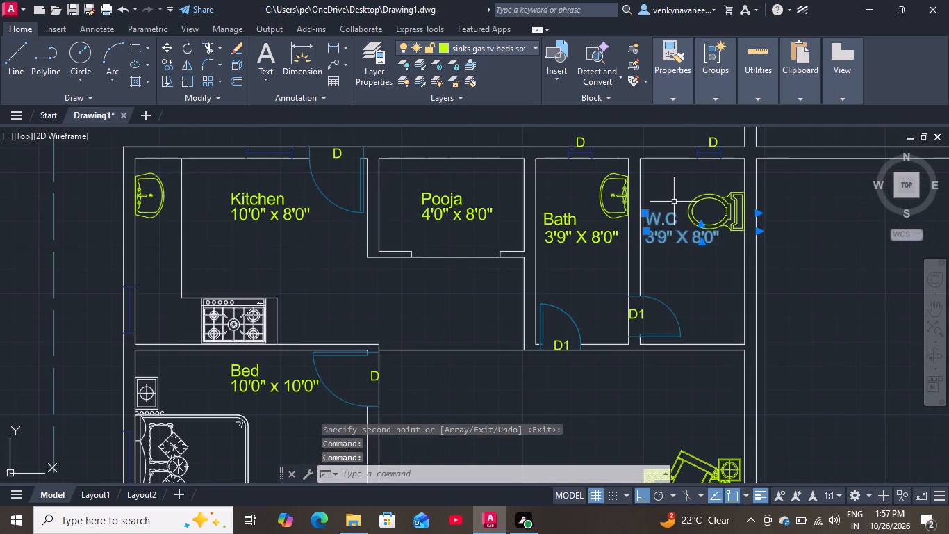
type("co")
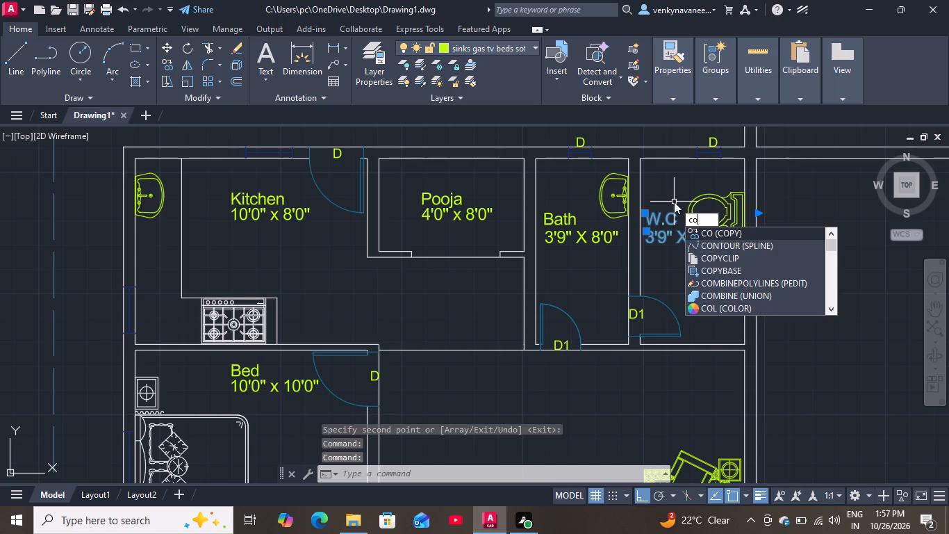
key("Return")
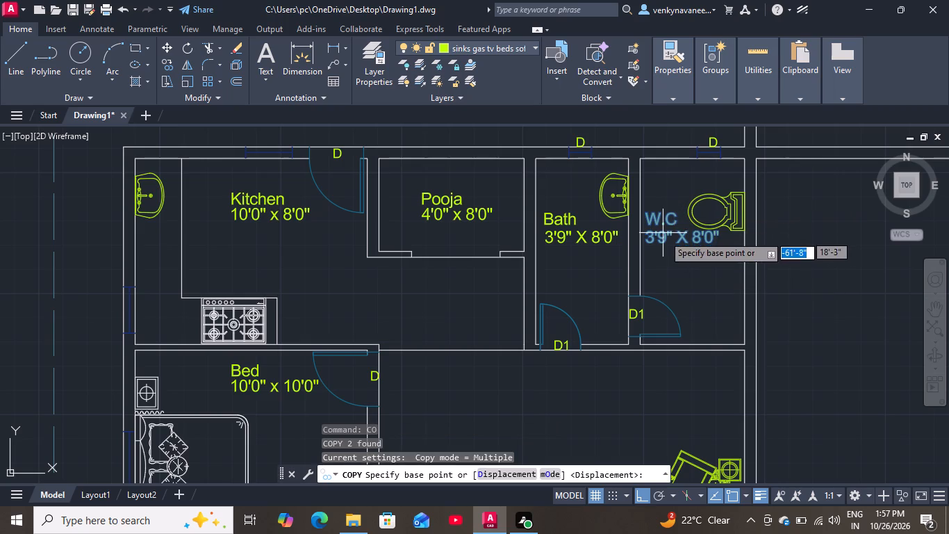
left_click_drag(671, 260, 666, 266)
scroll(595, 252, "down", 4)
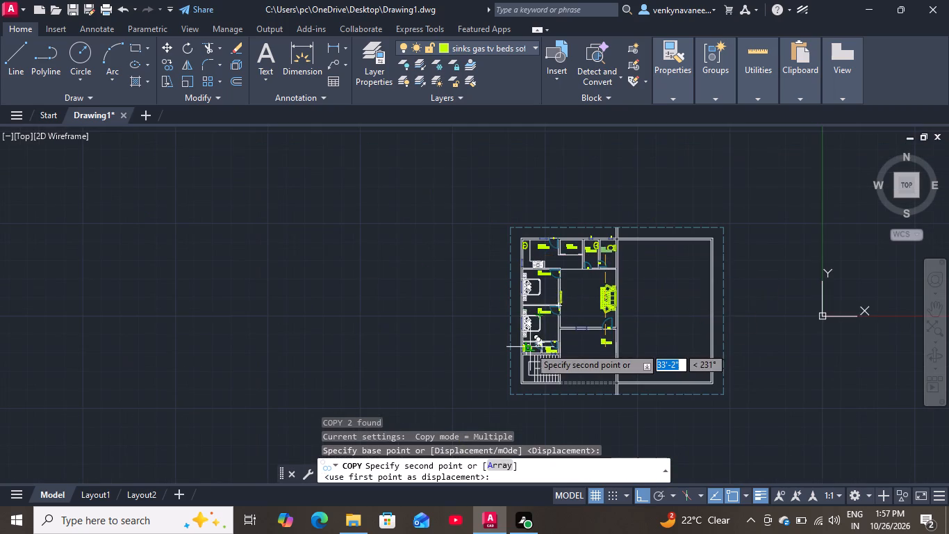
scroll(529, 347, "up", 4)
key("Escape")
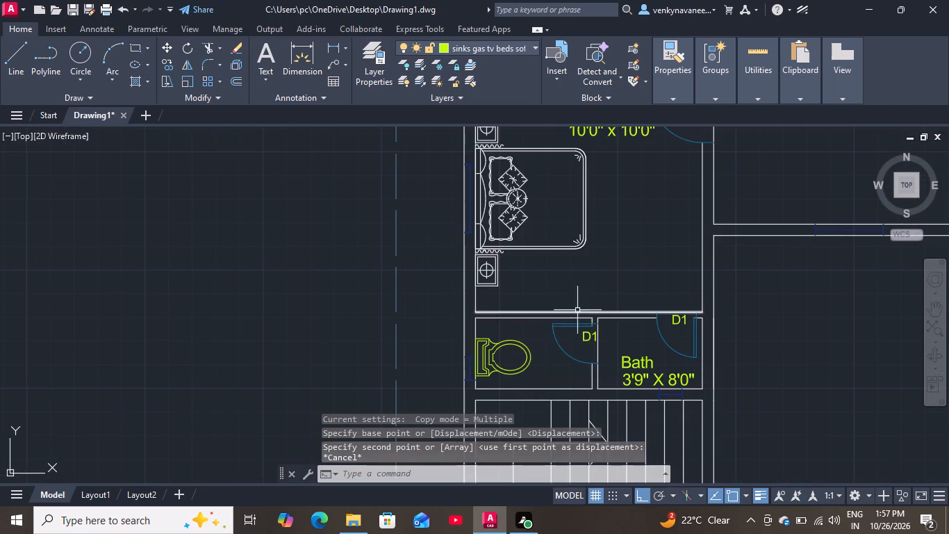
Copy the W.C name and size labels from the upper W.C into the lower toilet room below the bedroom.
scroll(575, 314, "down", 3)
scroll(687, 156, "up", 3)
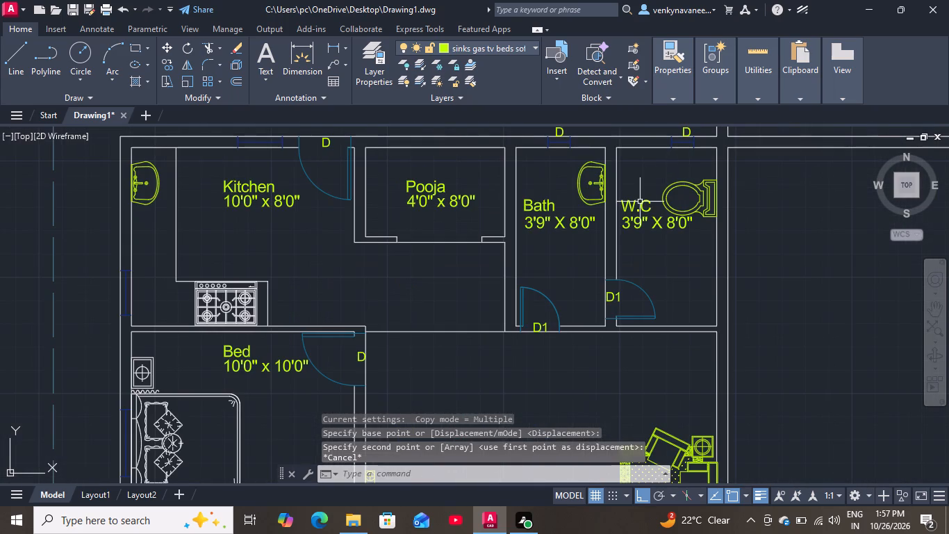
left_click(642, 202)
left_click(645, 220)
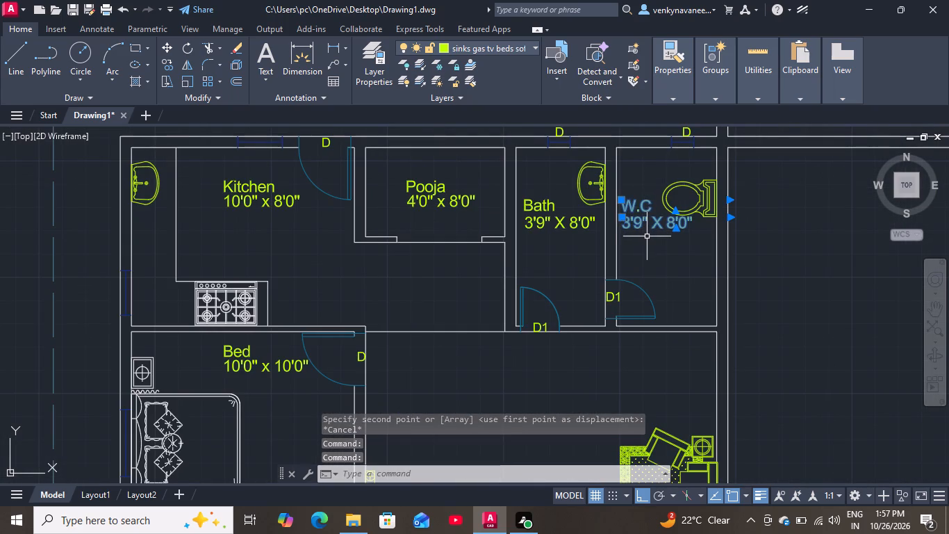
key("space")
left_click(645, 241)
scroll(628, 266, "down", 4)
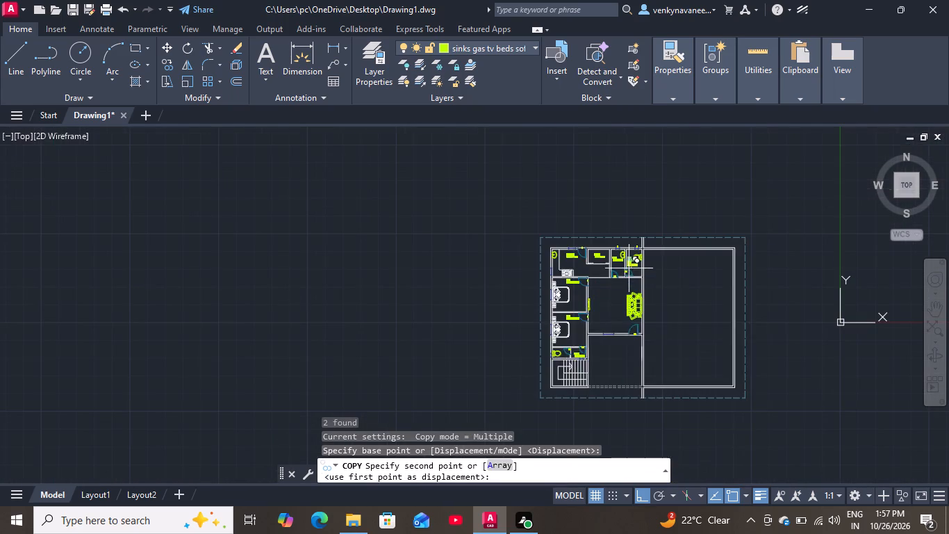
scroll(553, 348, "up", 4)
scroll(623, 341, "down", 1)
scroll(600, 390, "up", 3)
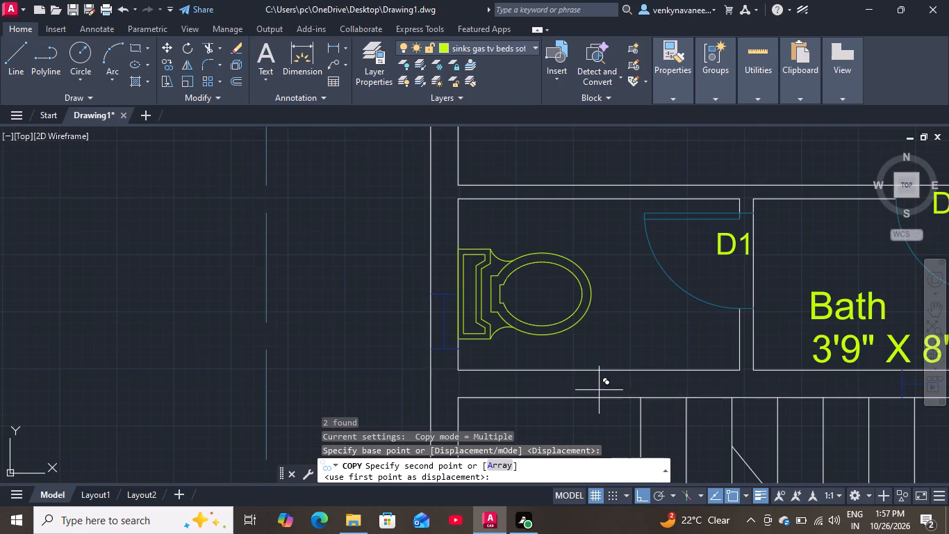
left_click(593, 369)
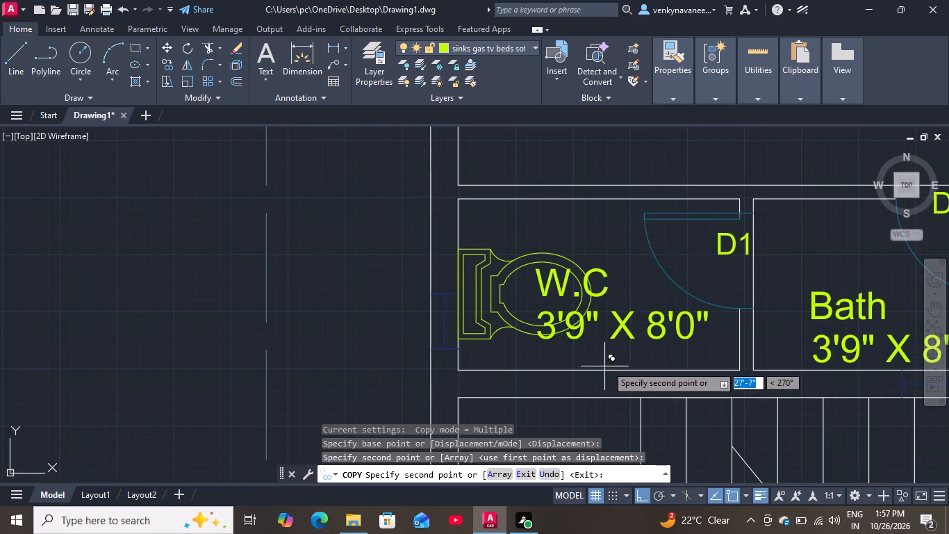
key("space")
Move the copied W.C name and size labels about 1'-7" horizontally to the right, off the toilet fixture.
left_click(597, 289)
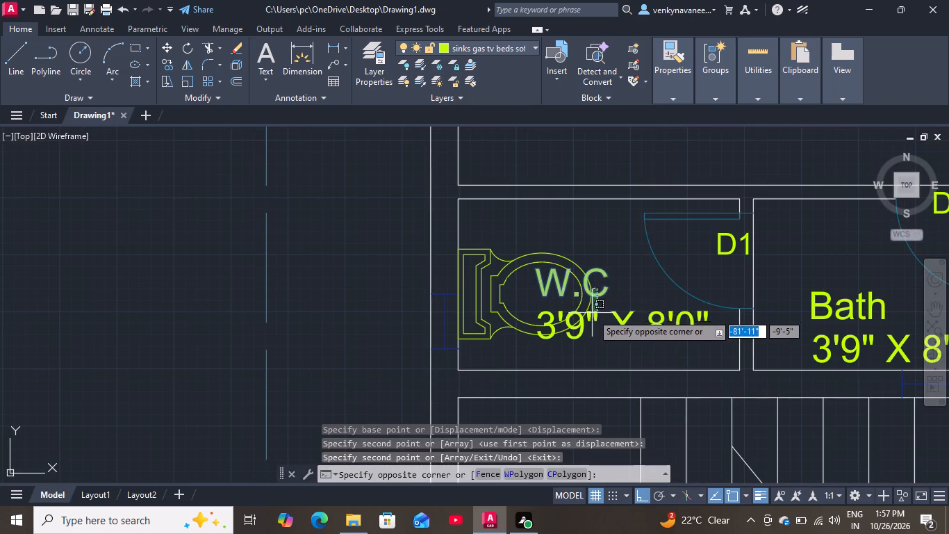
left_click(625, 281)
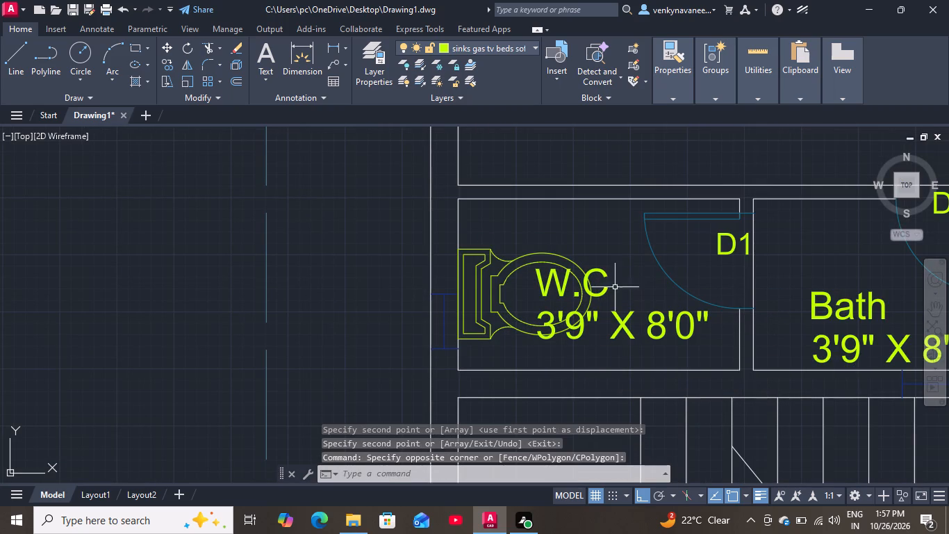
left_click(603, 292)
left_click(626, 323)
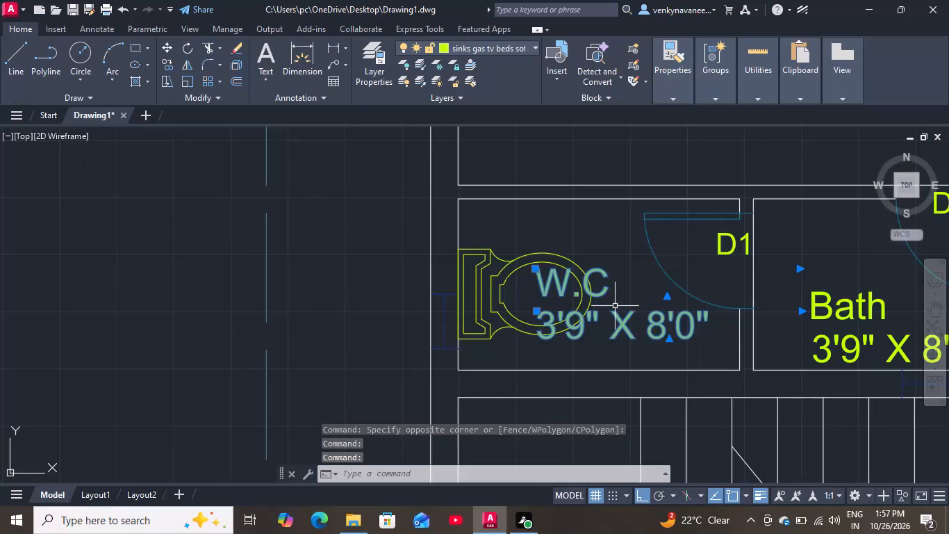
key("m")
key("Return")
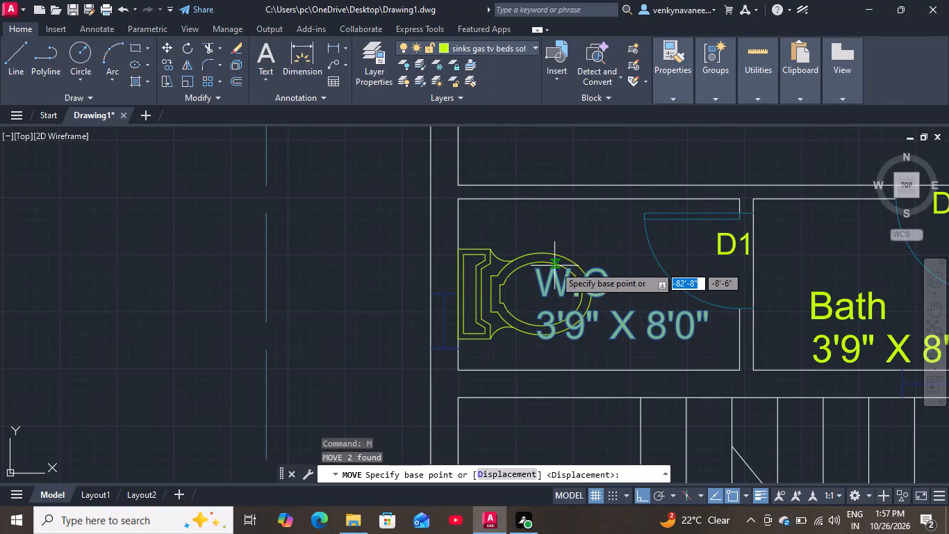
left_click(534, 268)
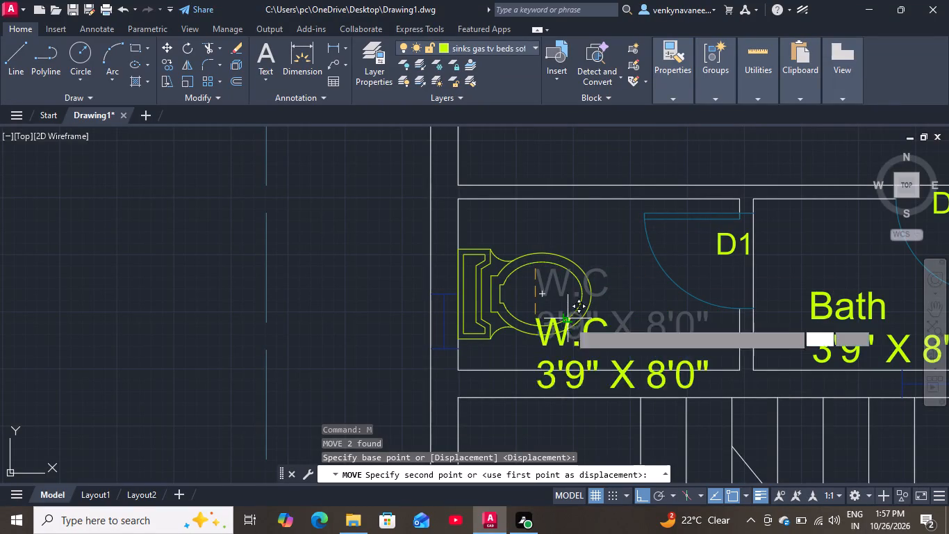
left_click(623, 339)
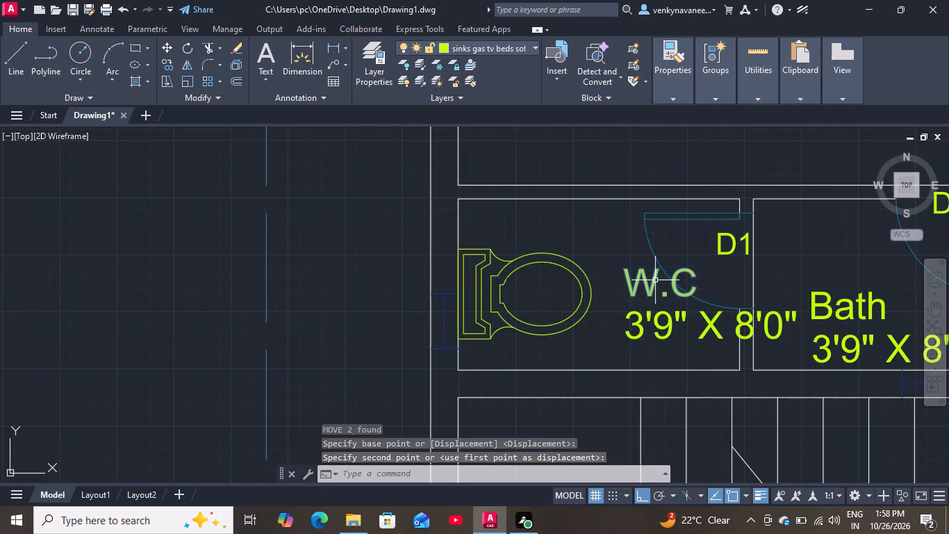
Move the lower W.C name and size labels horizontally back toward the toilet fixture.
left_click(655, 280)
left_click(632, 331)
key("space")
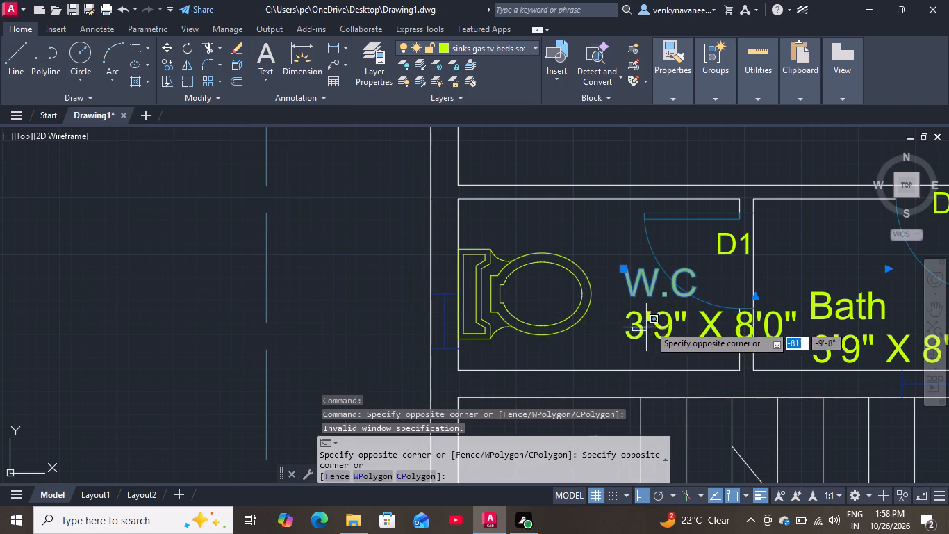
left_click(654, 311)
left_click(657, 306)
left_click(624, 330)
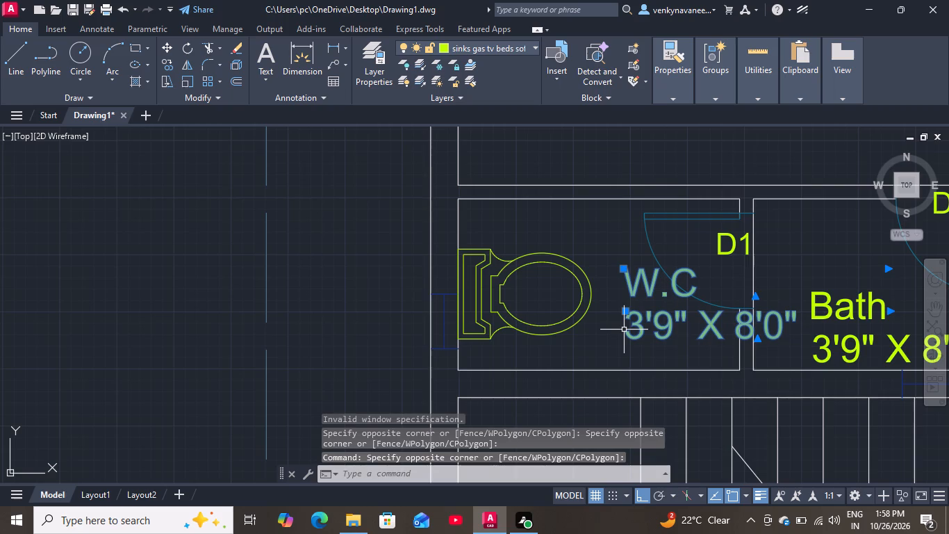
key("space")
left_click(618, 337)
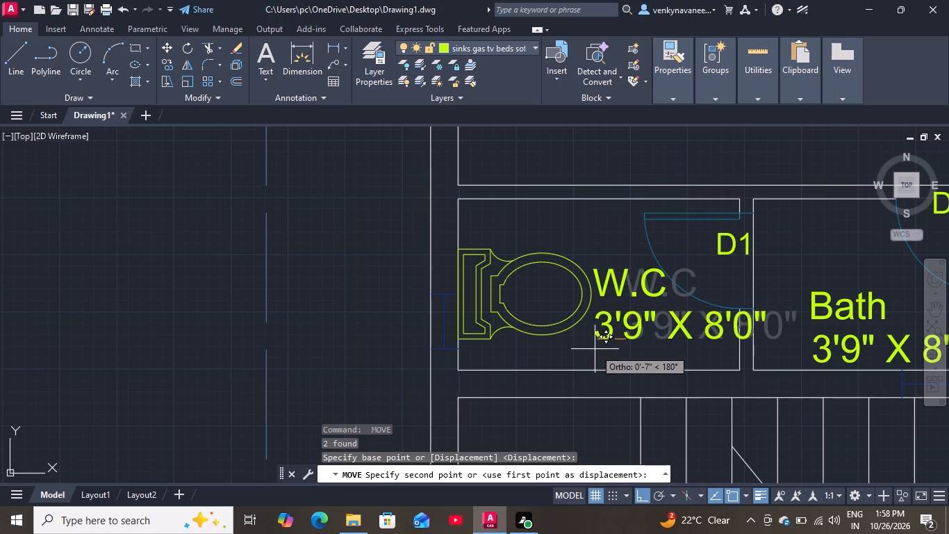
left_click(589, 371)
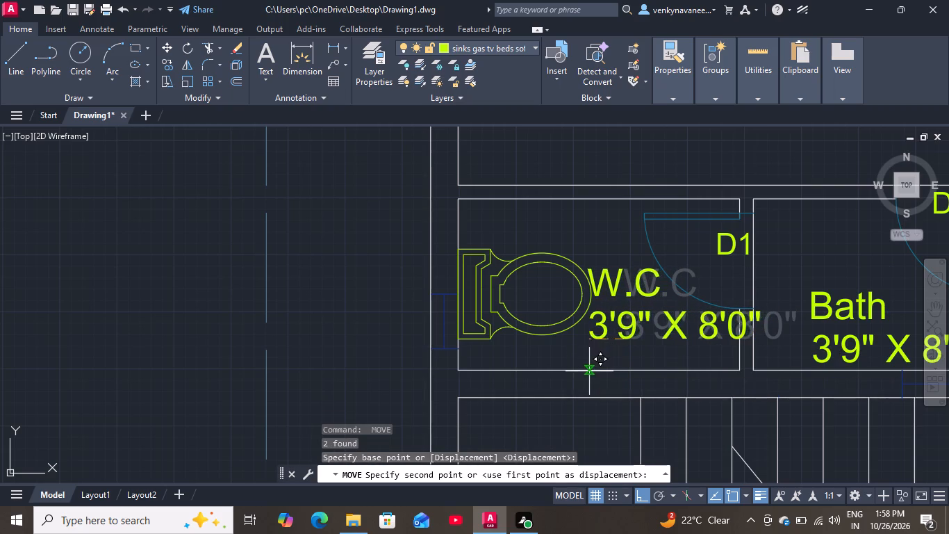
Scale the lower W.C toilet fixture down slightly, using the midpoint of its back edge on the wall as base point.
scroll(596, 330, "up", 1)
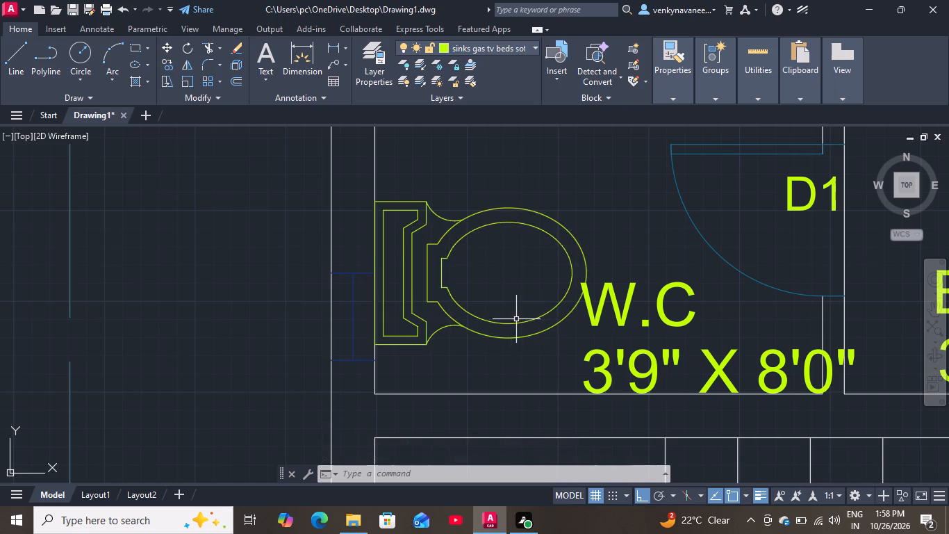
left_click(509, 325)
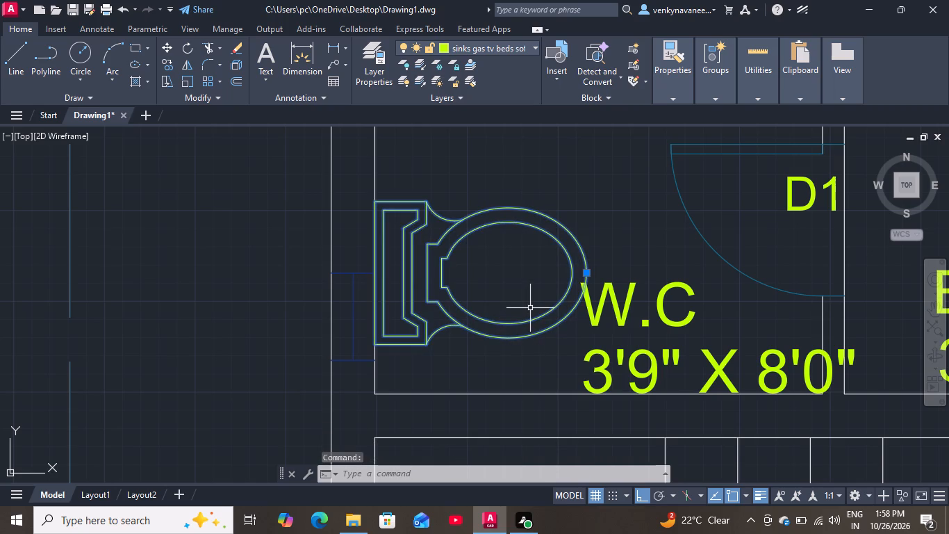
type("sc")
key("Return")
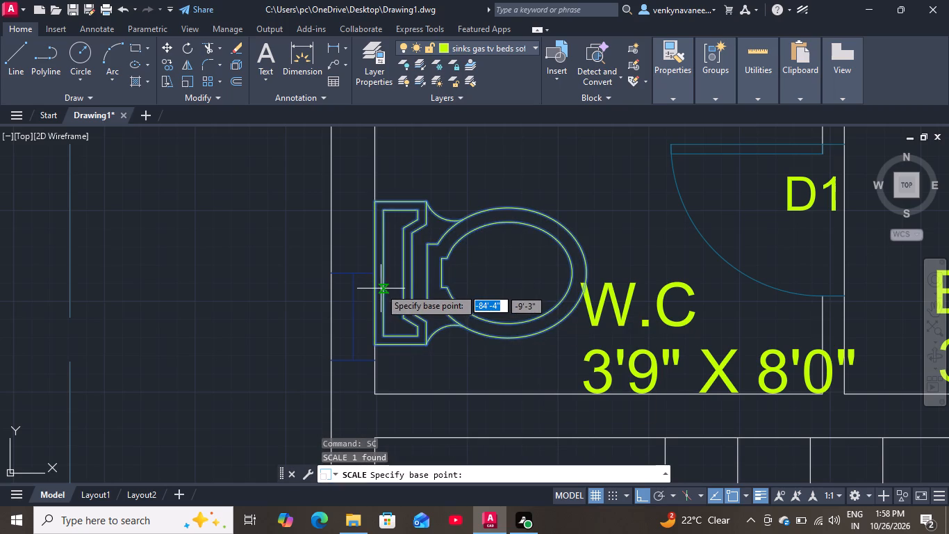
left_click(374, 274)
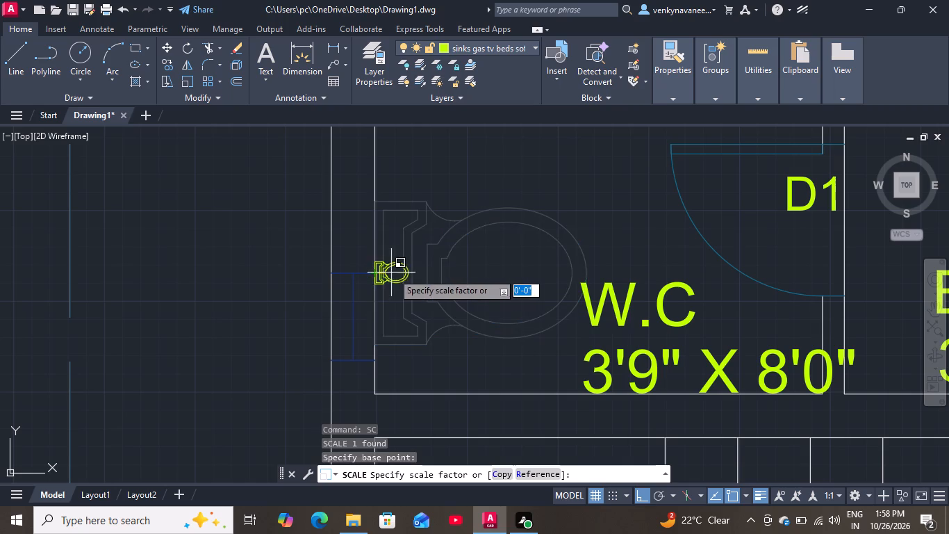
left_click(463, 270)
Move the W.C name and size labels about 0'-3" horizontally closer to the reduced toilet fixture.
left_click_drag(687, 282, 677, 289)
left_click(617, 357)
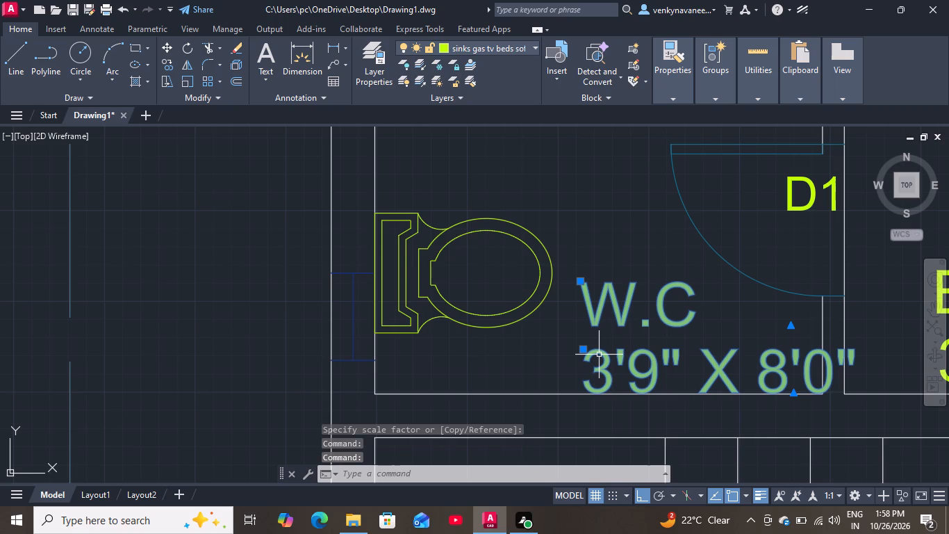
key("m")
key("Return")
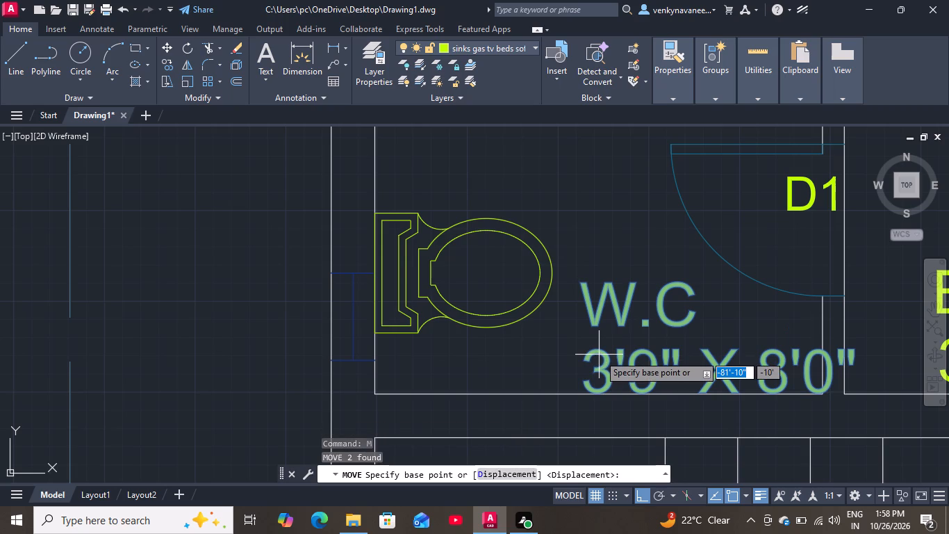
left_click(603, 335)
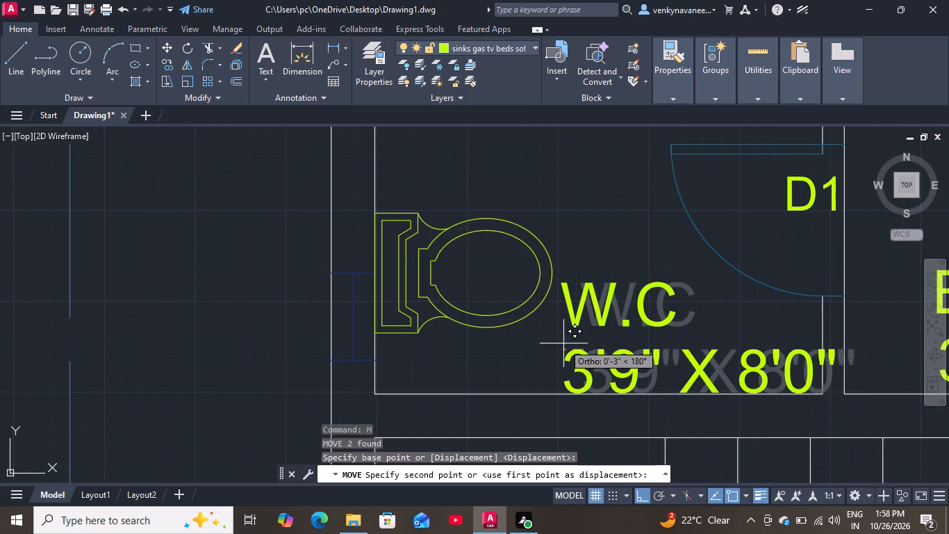
left_click(561, 343)
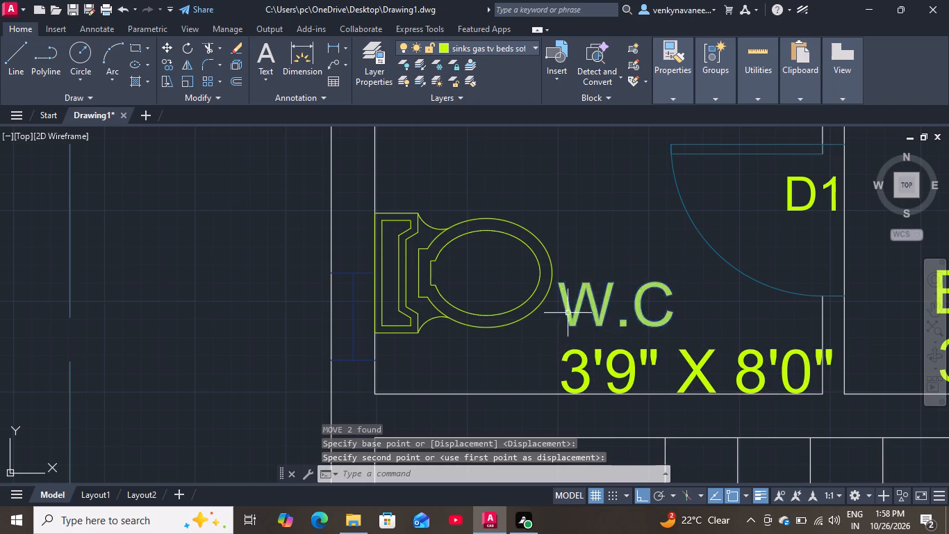
Shift only the lower W.C size label horizontally toward the toilet so it sits within the room's walls.
scroll(562, 313, "down", 3)
scroll(570, 341, "up", 4)
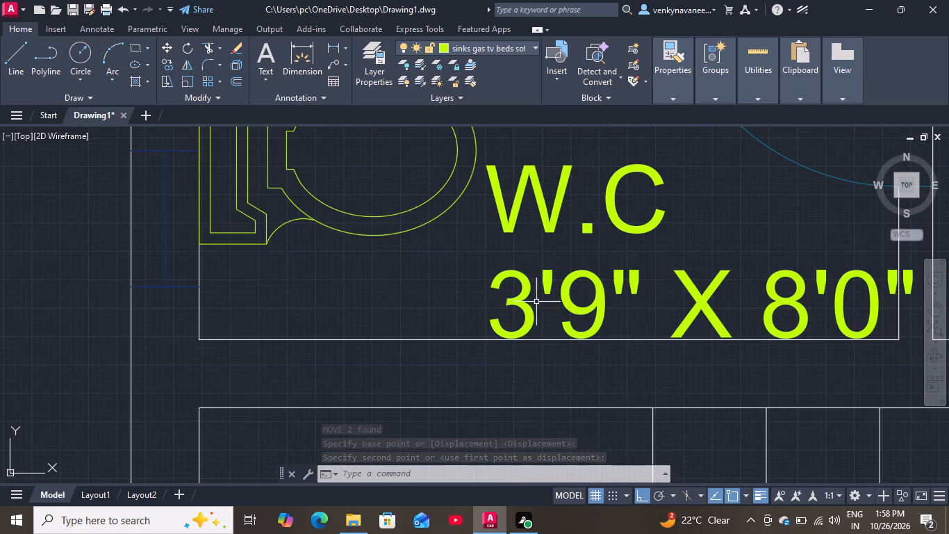
left_click(524, 305)
left_click(490, 270)
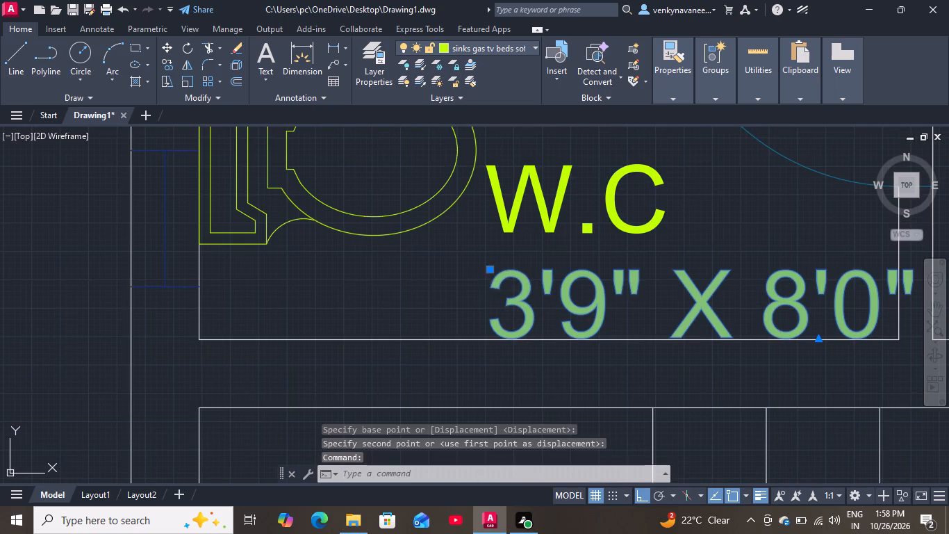
left_click(441, 270)
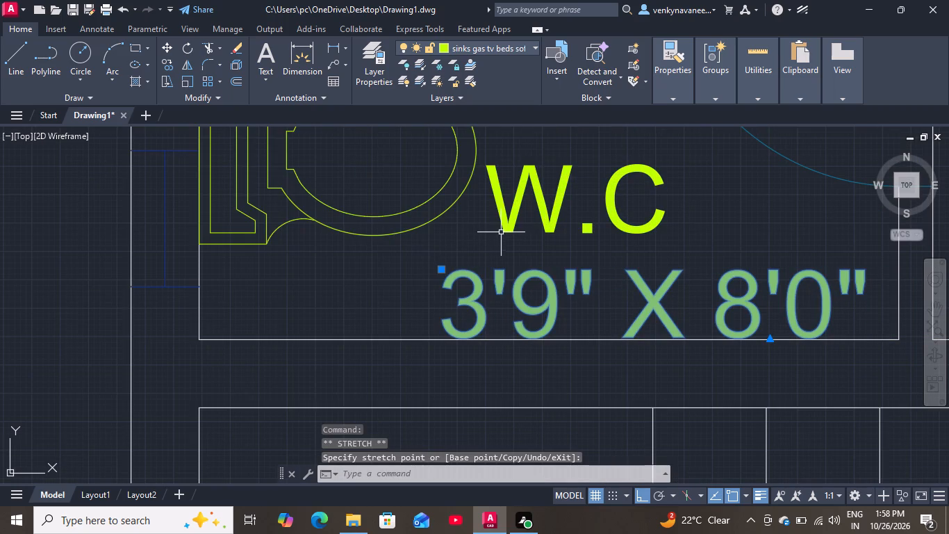
key("Escape")
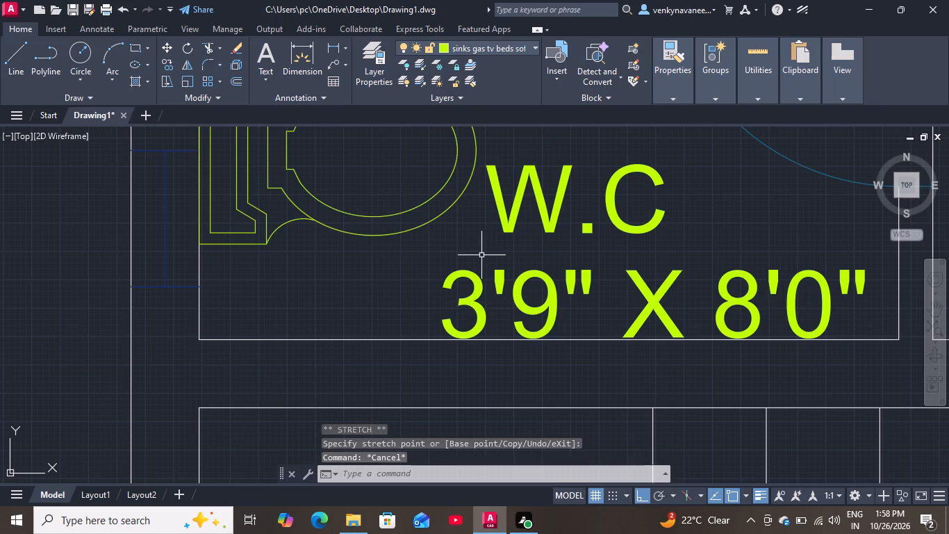
Copy the Bath name and size labels from the upper bathroom into the living hall and the open area below it.
scroll(481, 255, "down", 3)
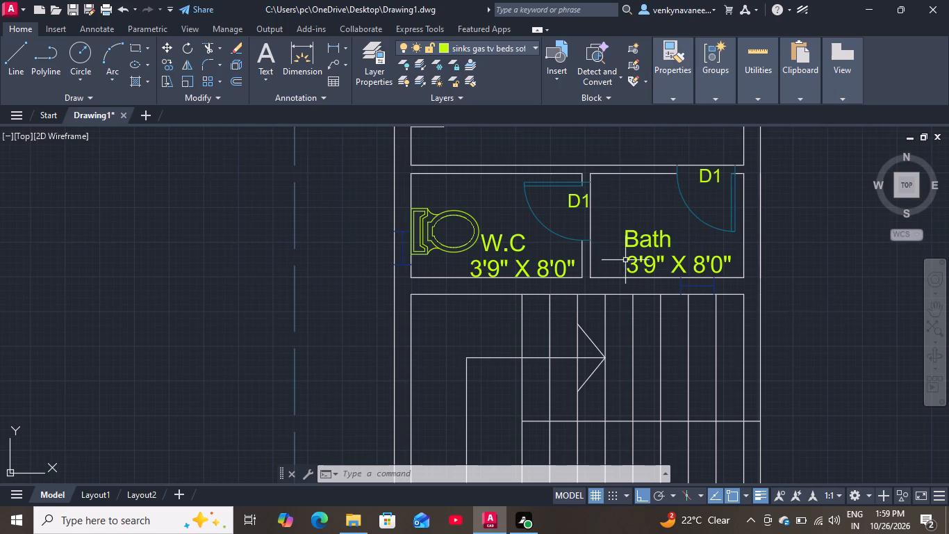
scroll(622, 259, "down", 3)
scroll(717, 252, "down", 2)
scroll(728, 173, "up", 3)
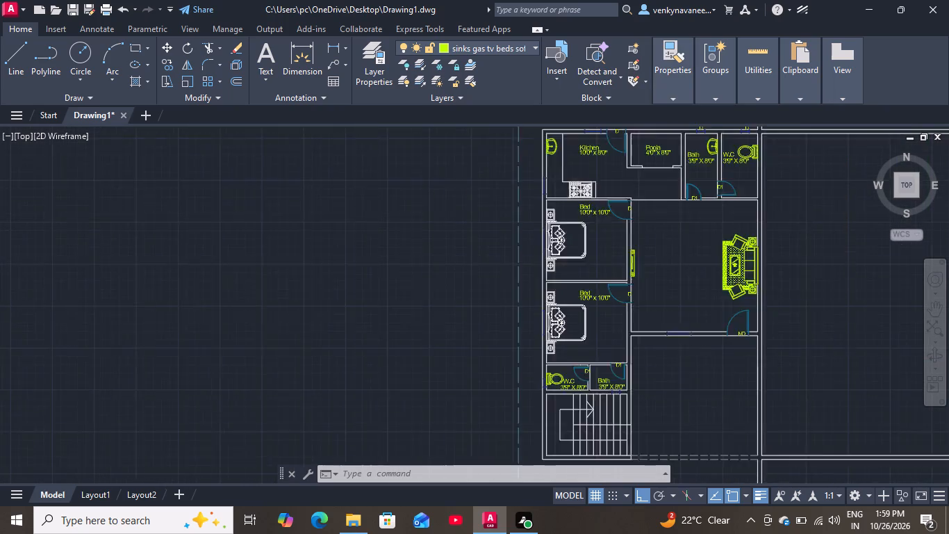
left_click(693, 154)
left_click(677, 147)
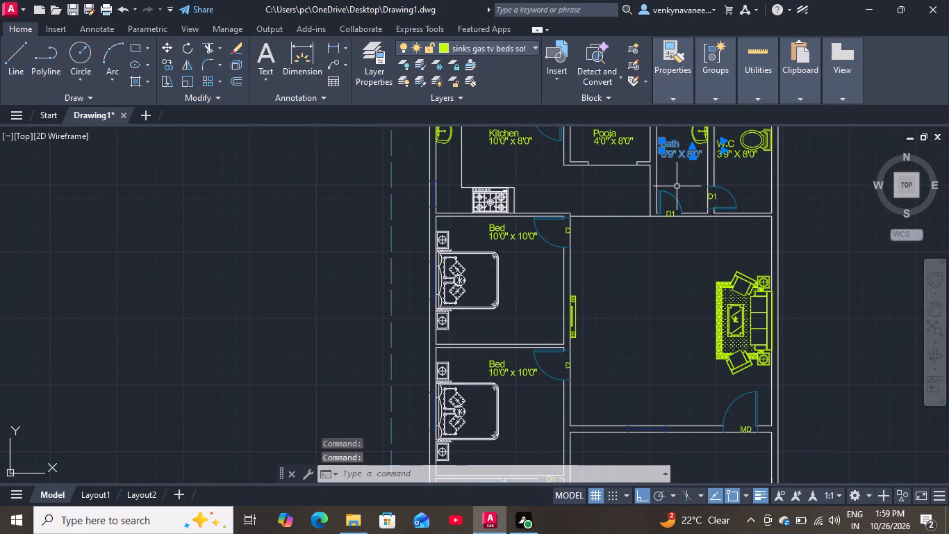
type("co")
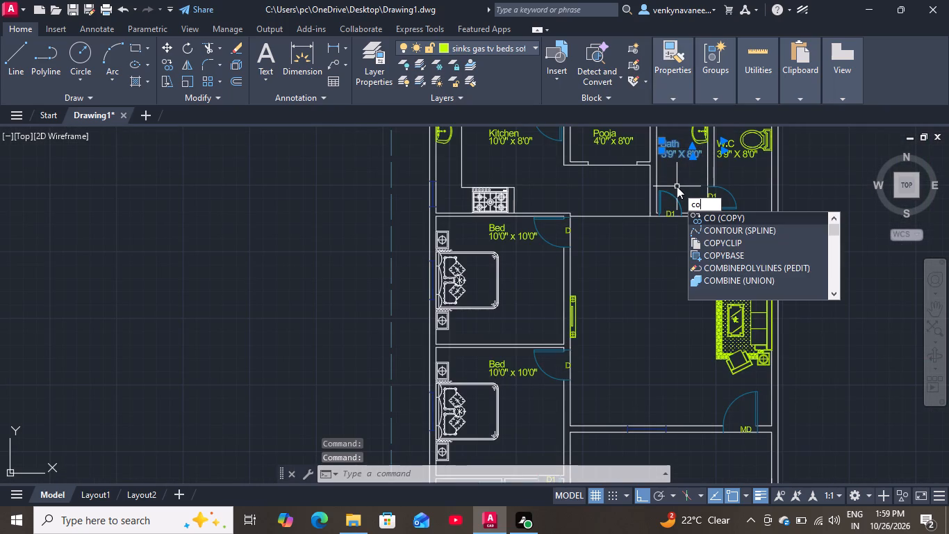
key("Return")
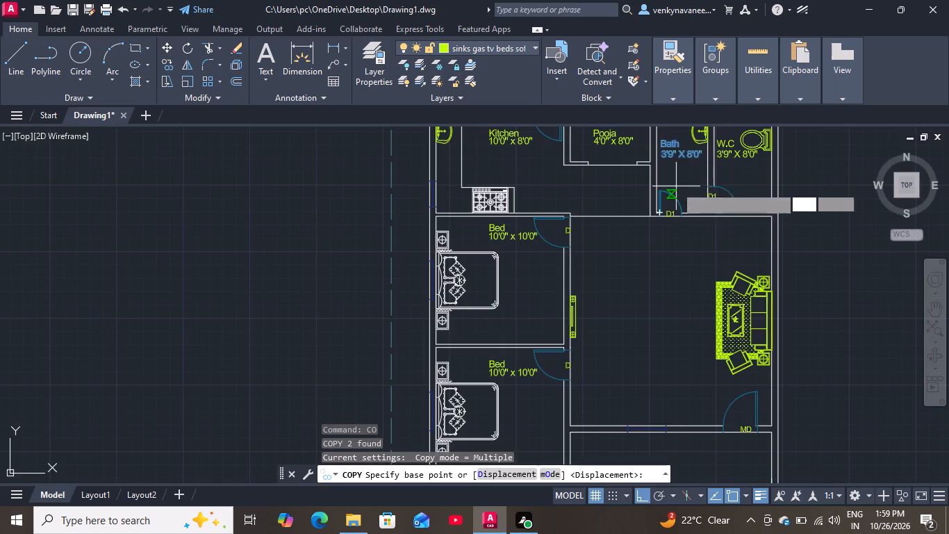
left_click(673, 172)
left_click(638, 314)
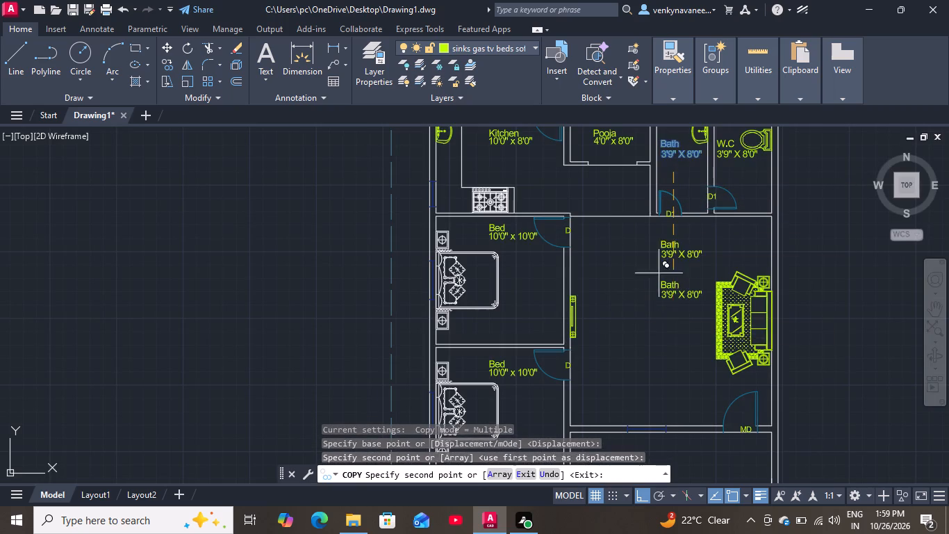
scroll(657, 262, "down", 2)
scroll(643, 367, "up", 2)
left_click(639, 366)
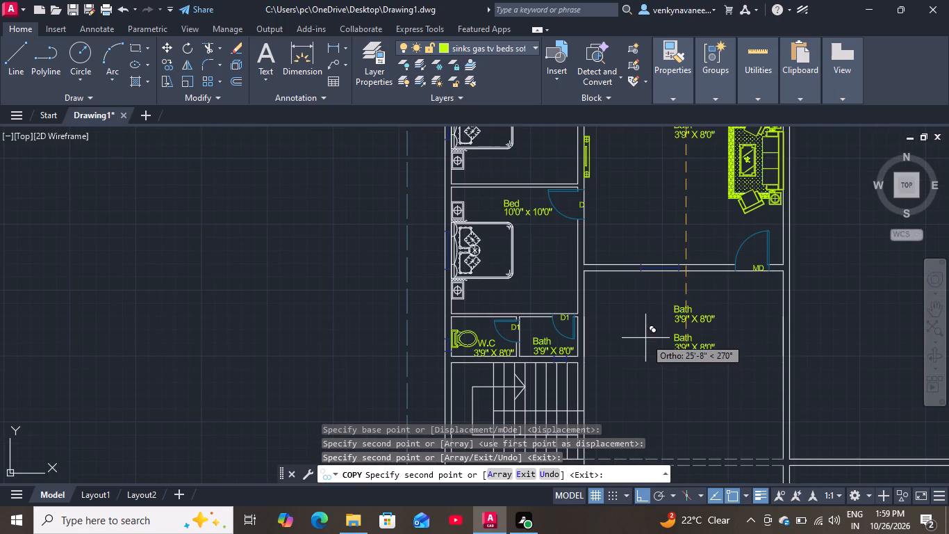
key("space")
Change the size label in the lower W.C room, above the staircase, to read 47.5" X 37.5".
scroll(621, 304, "down", 1)
scroll(553, 340, "up", 3)
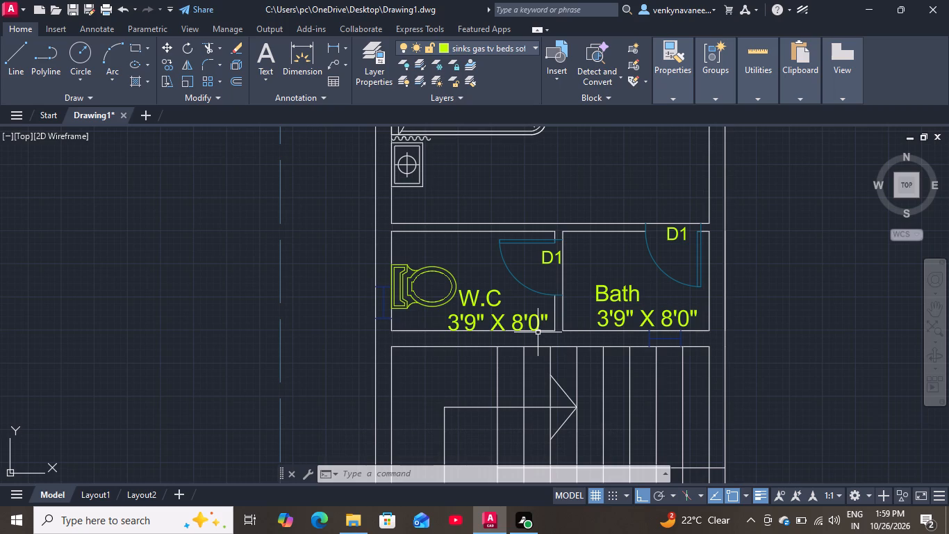
scroll(550, 236, "down", 4)
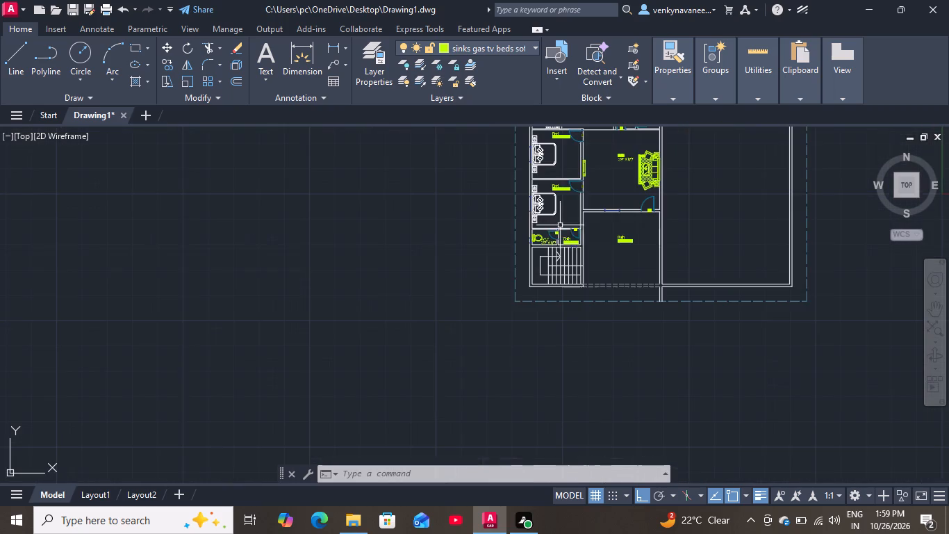
scroll(580, 180, "up", 2)
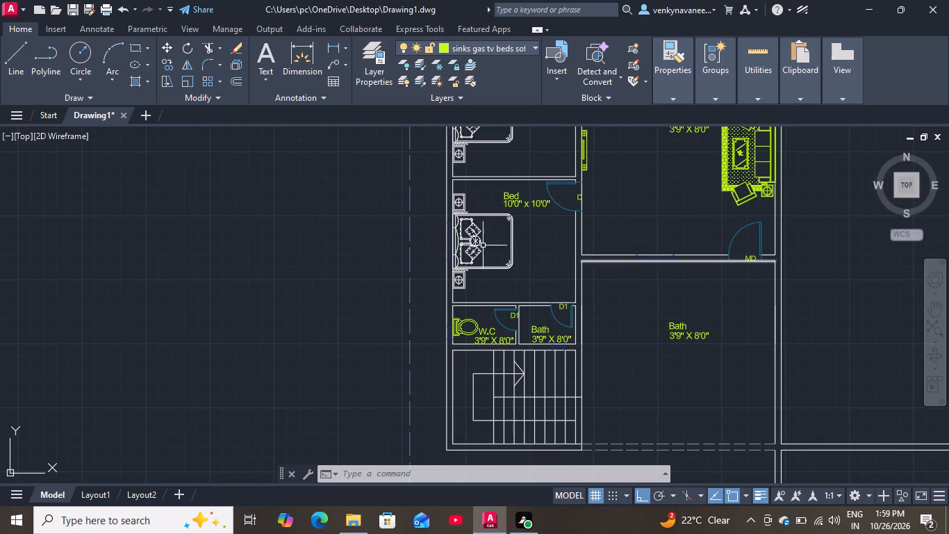
scroll(490, 352, "up", 3)
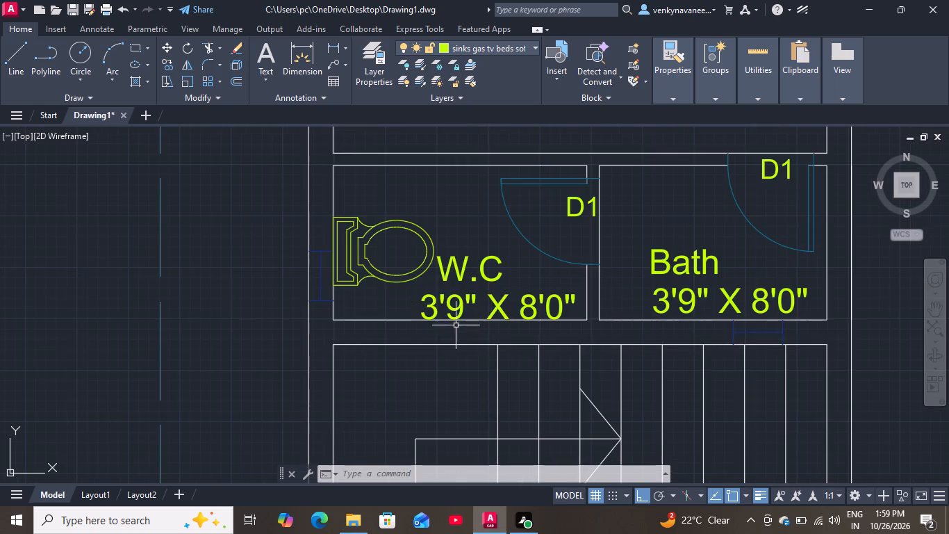
double_click(452, 308)
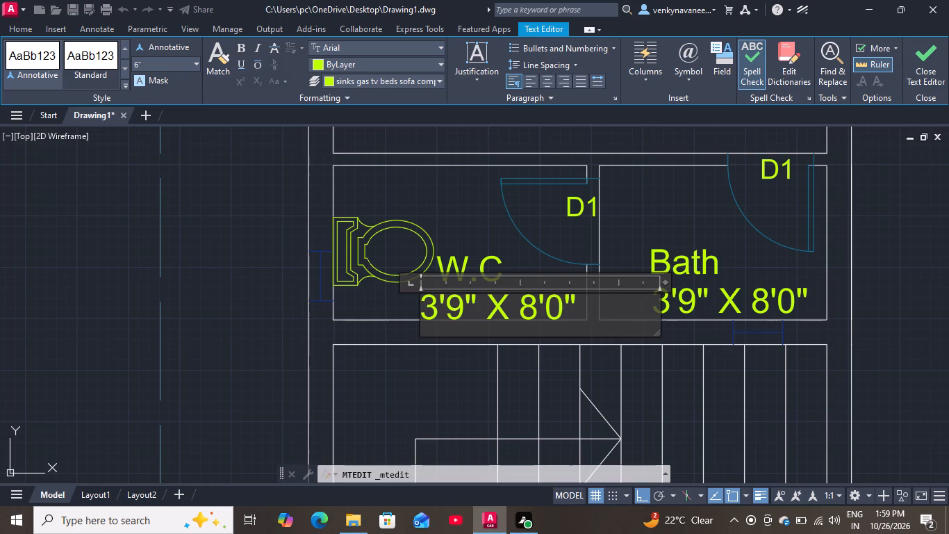
key("BackSpace")
key("BackSpace")
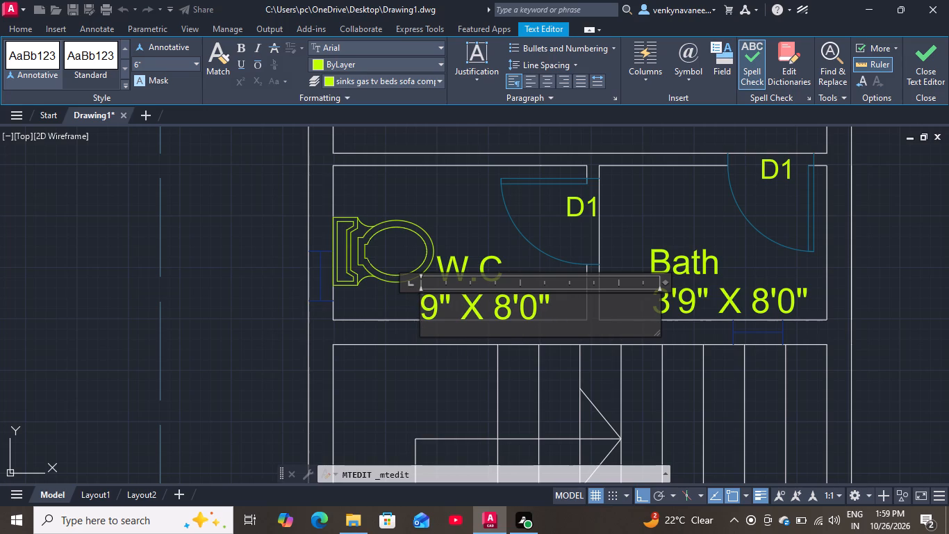
type("47")
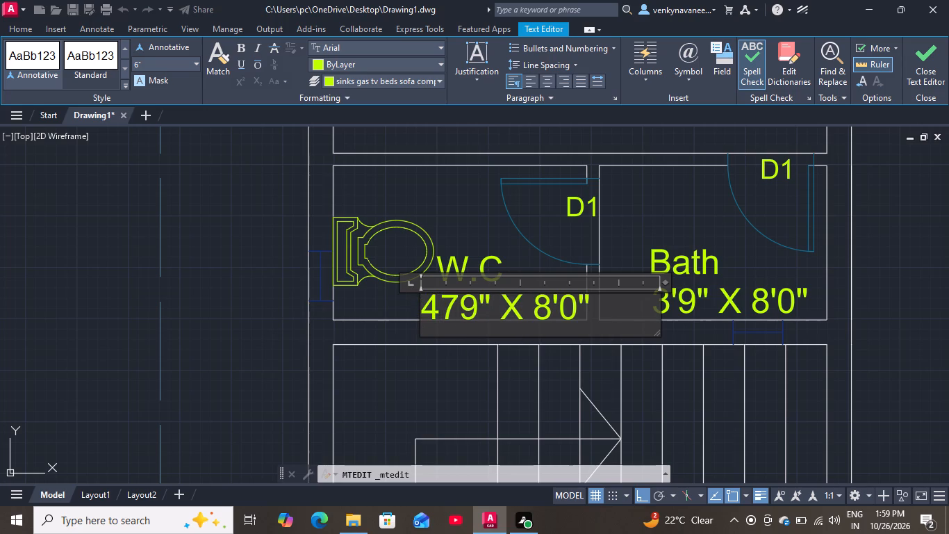
key("period")
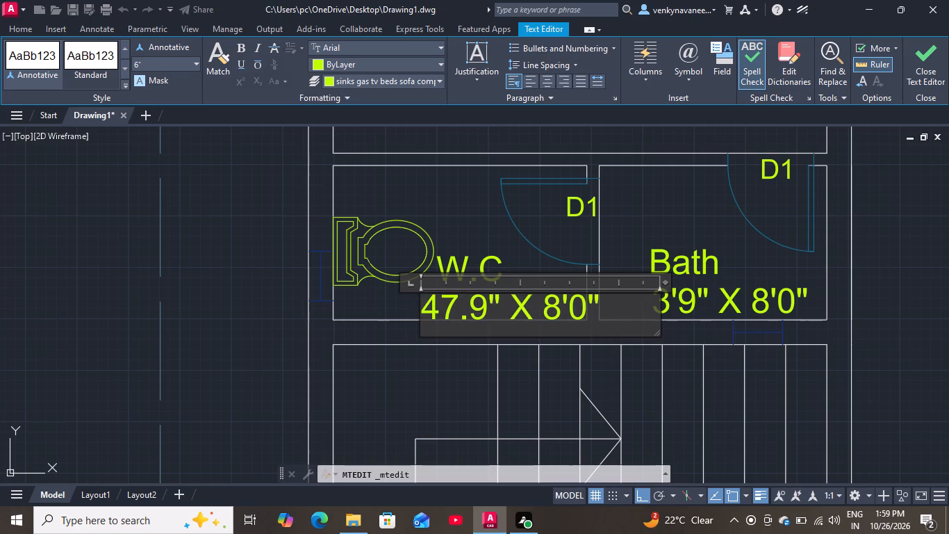
left_click(485, 311)
key("BackSpace")
key("5")
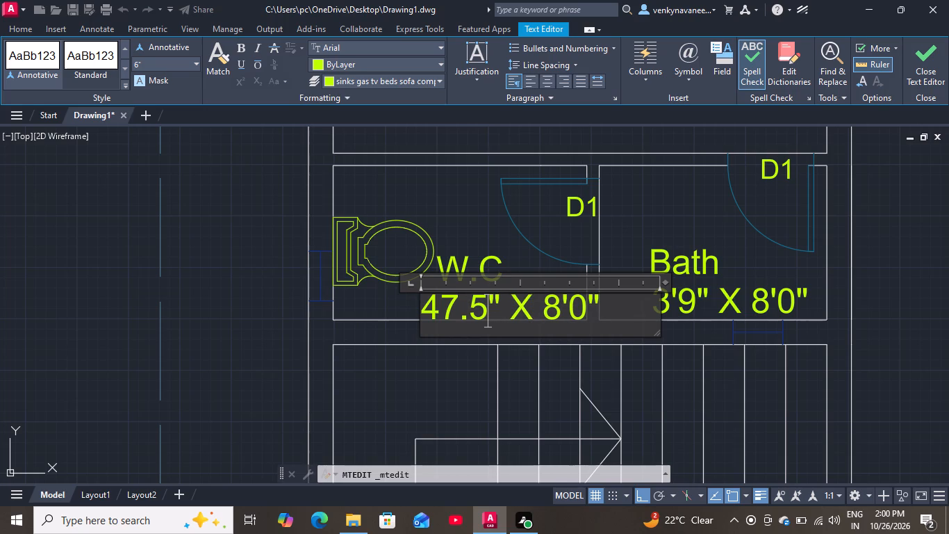
left_click(567, 305)
key("BackSpace")
key("BackSpace")
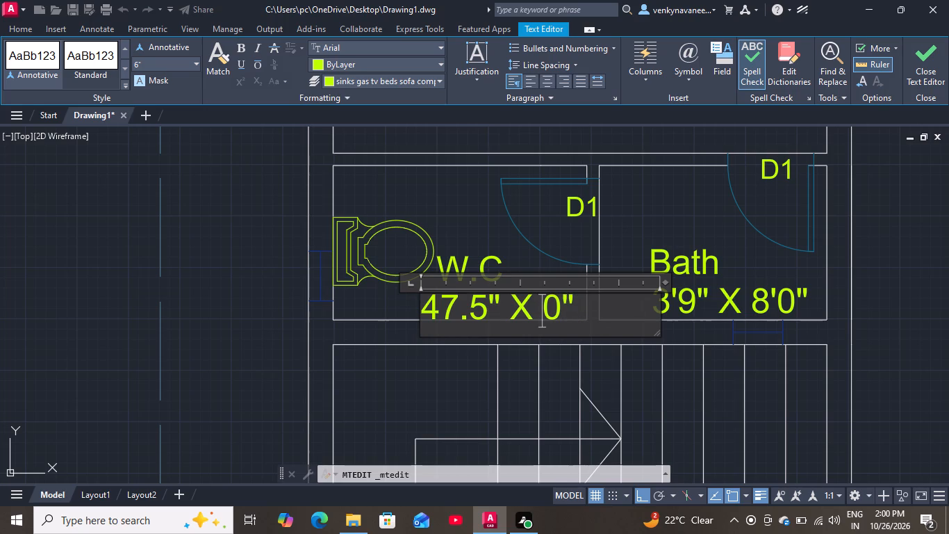
key("3")
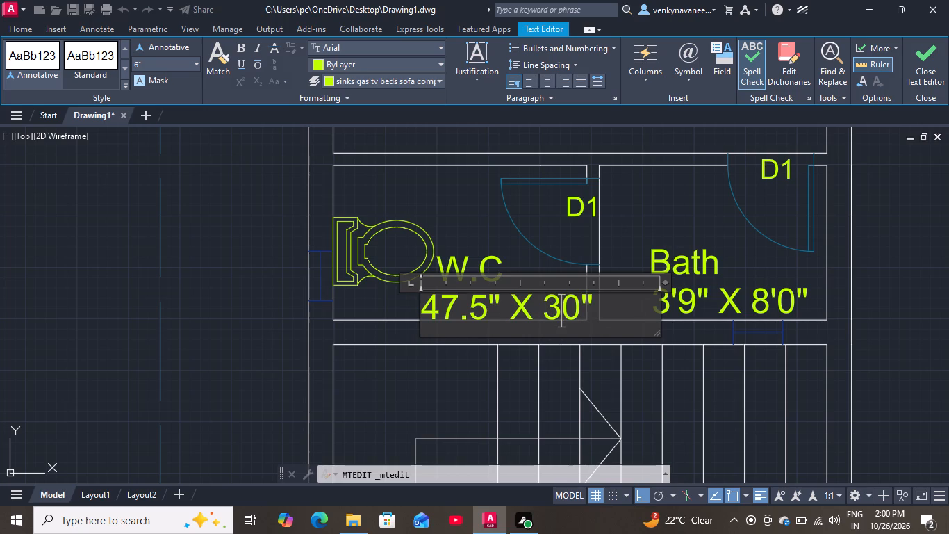
key("7")
key("period")
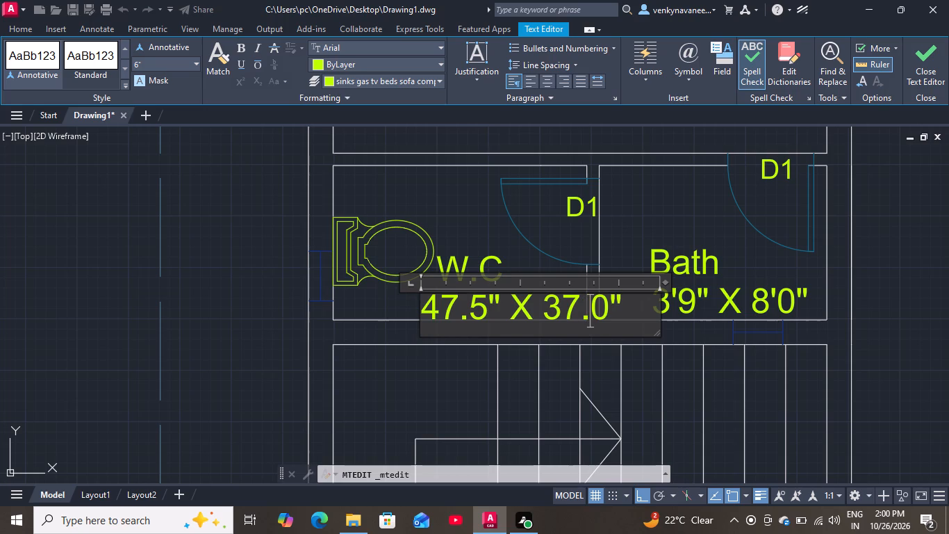
key("5")
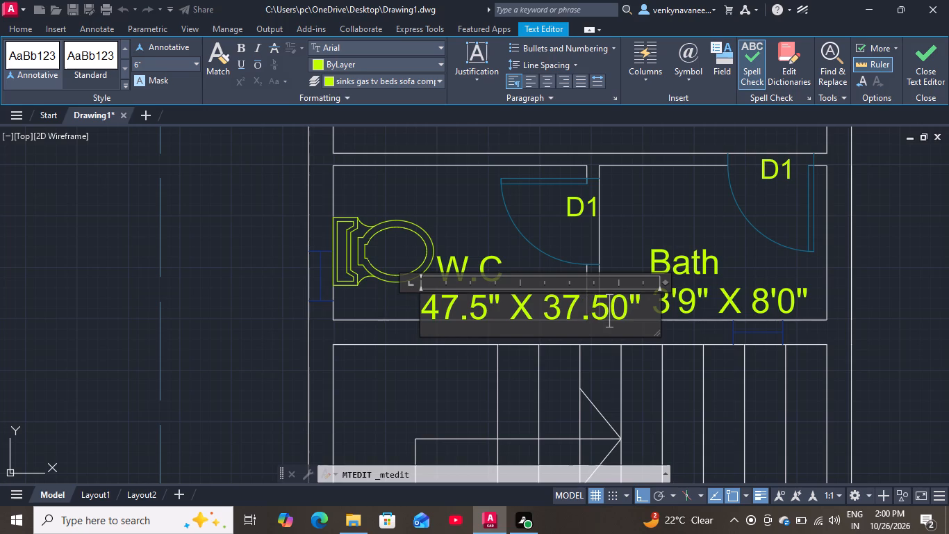
left_click(627, 307)
key("BackSpace")
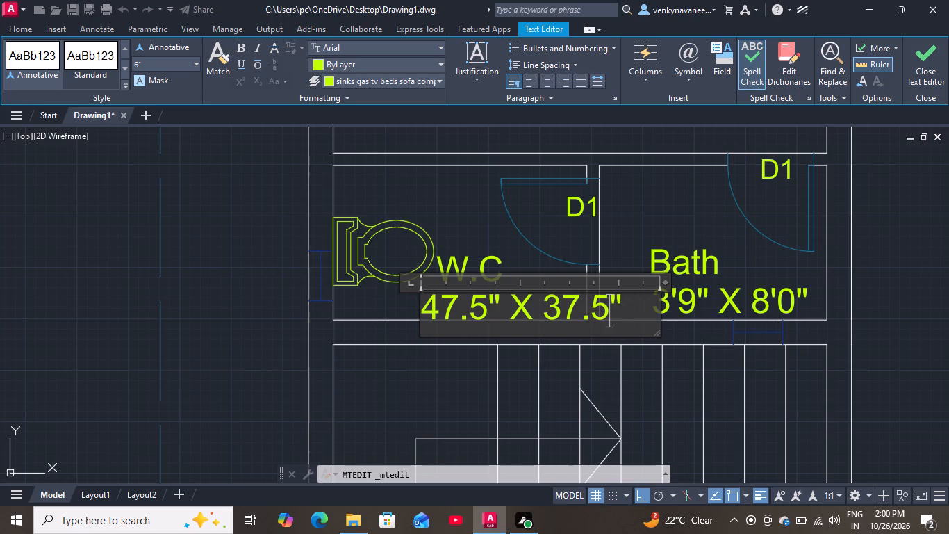
left_click(622, 246)
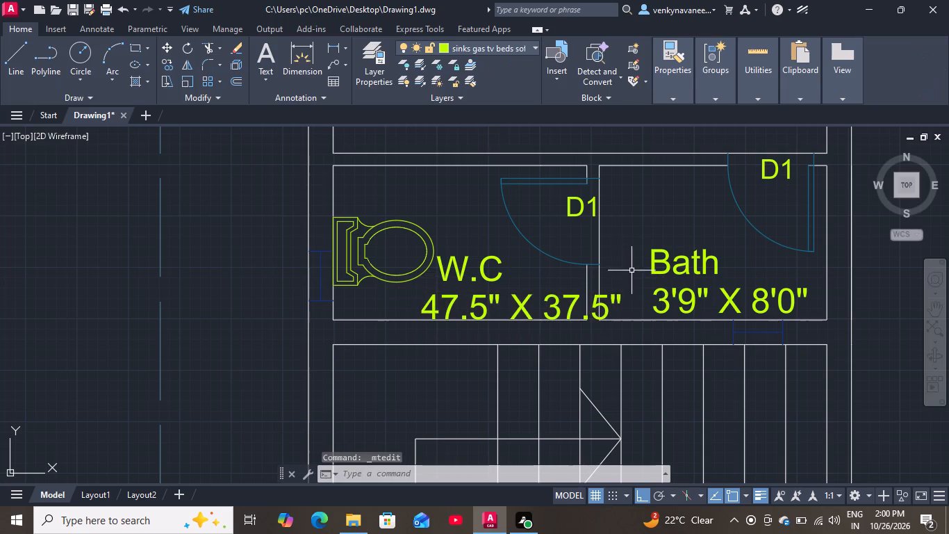
Shift the lower W.C size label horizontally toward the toilet wall so it sits between the room's side walls.
left_click(449, 306)
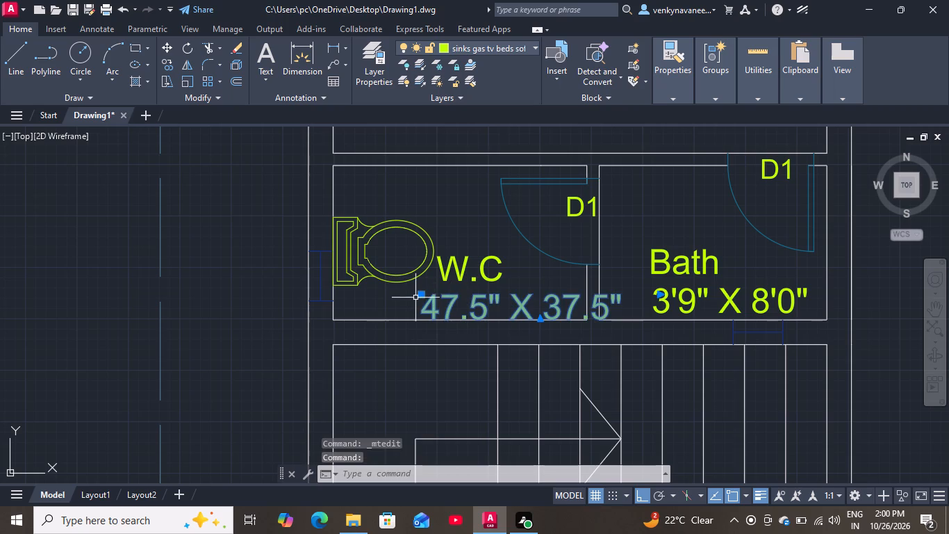
left_click(420, 296)
left_click(371, 292)
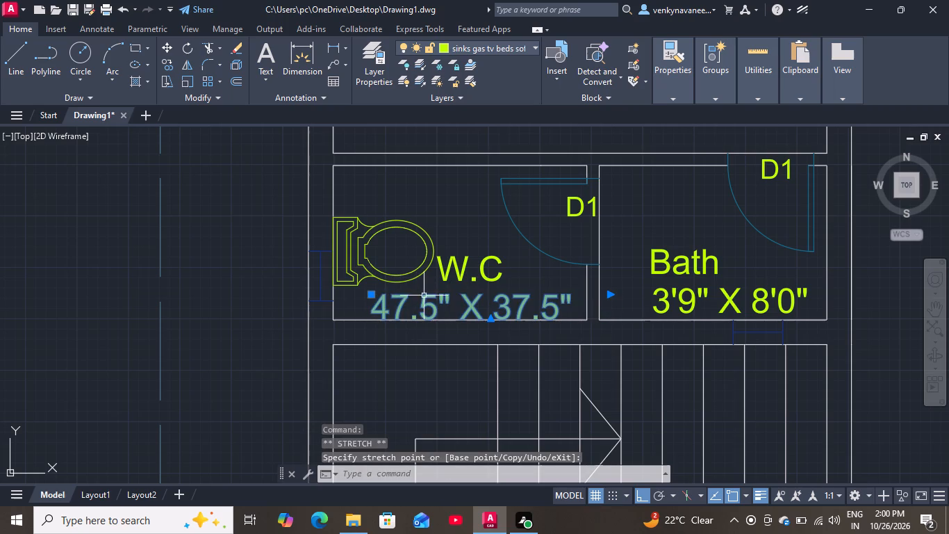
key("space")
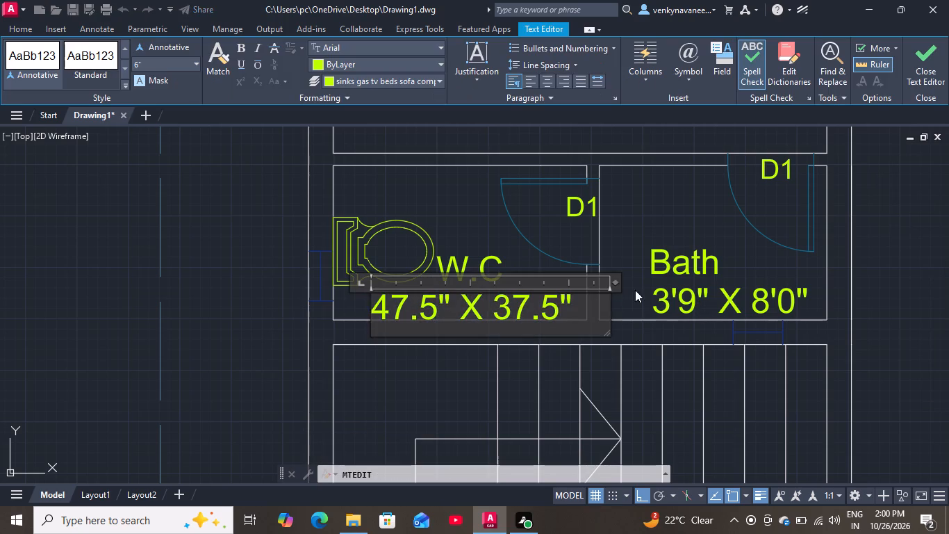
left_click(629, 265)
Change the size label in the lower Bath beside the W.C to read 50" X 37.5".
double_click(666, 296)
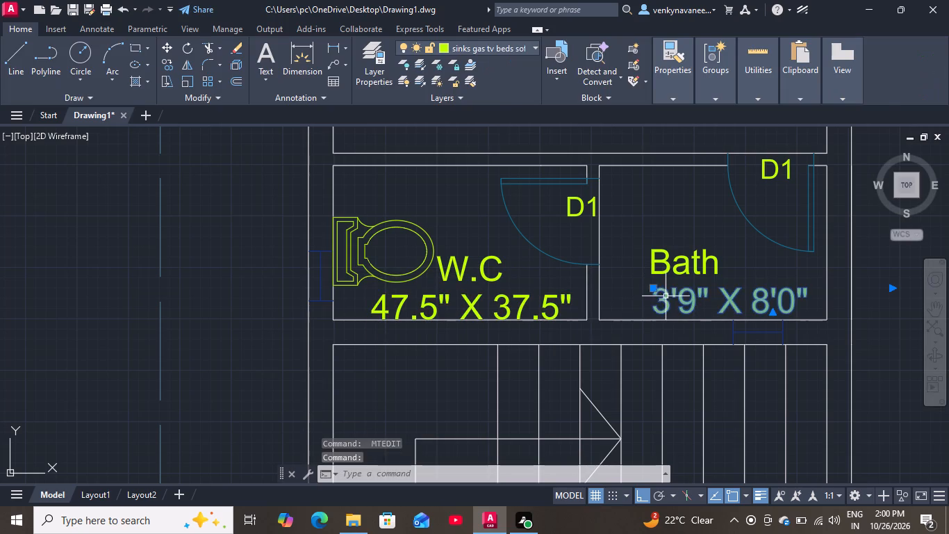
left_click(679, 297)
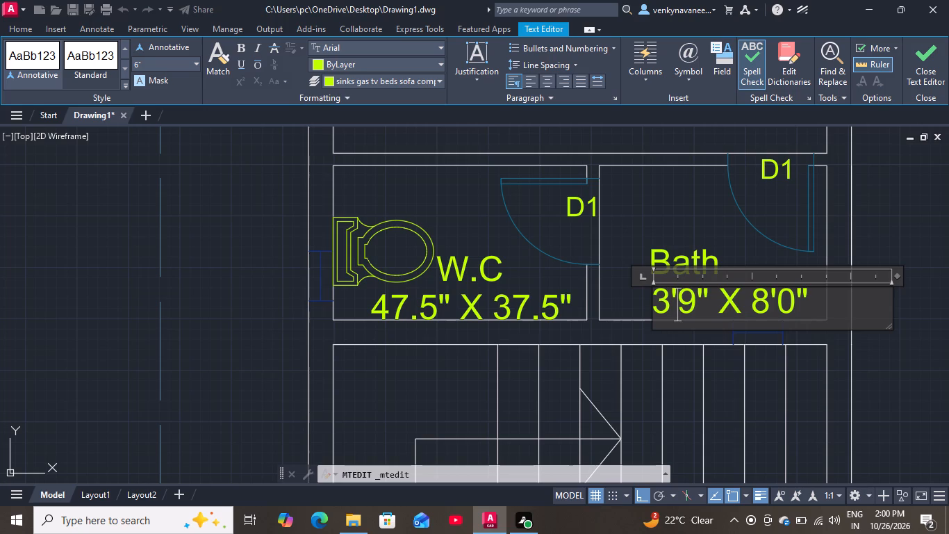
left_click(697, 299)
key("BackSpace")
key("BackSpace")
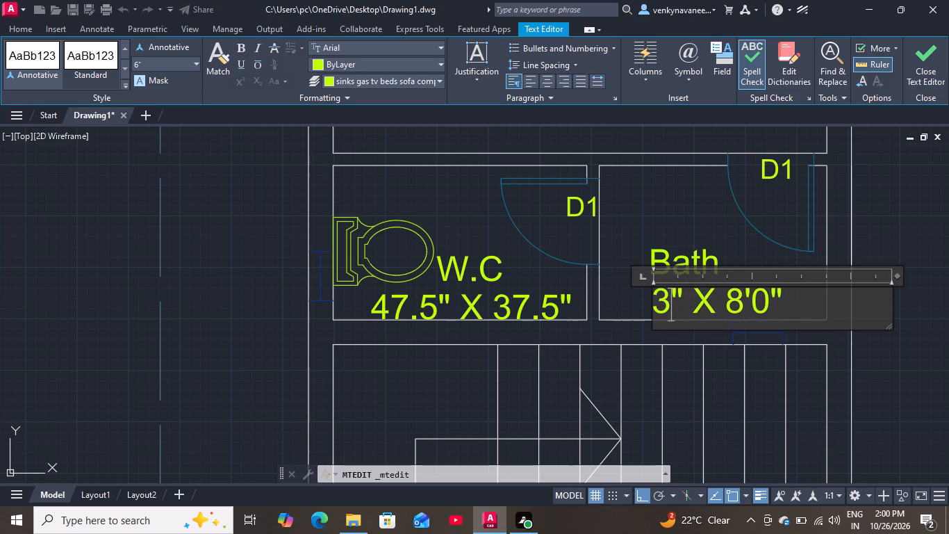
key("BackSpace")
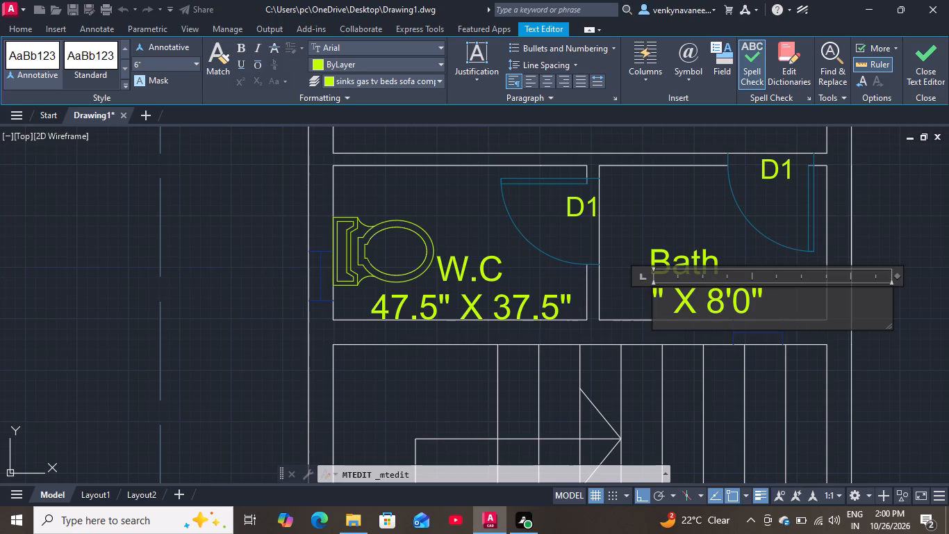
type("50")
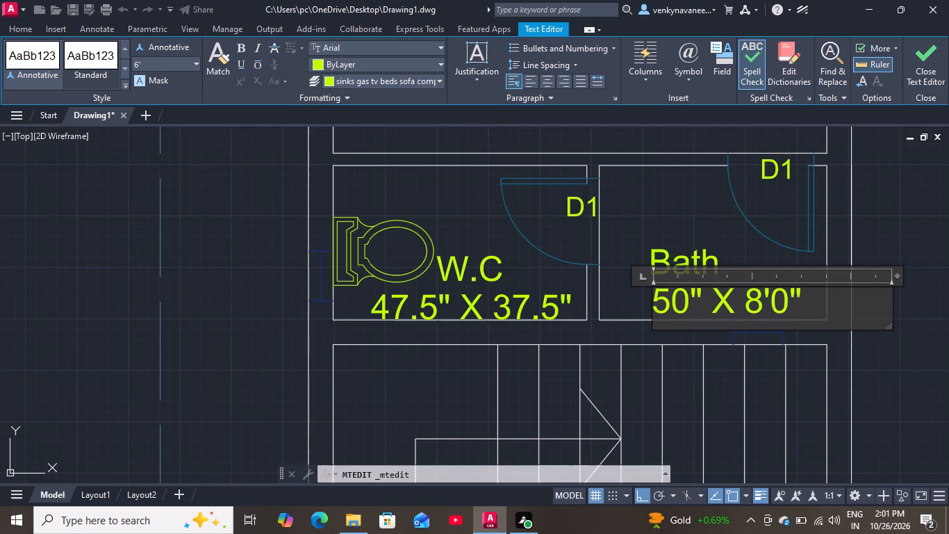
left_click(788, 300)
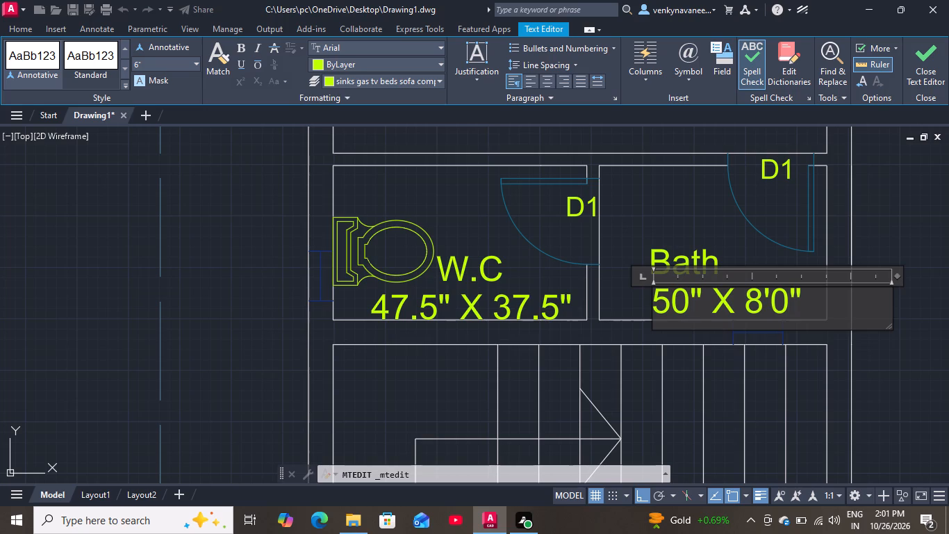
key("BackSpace")
key("BackSpace")
key("BackSpace")
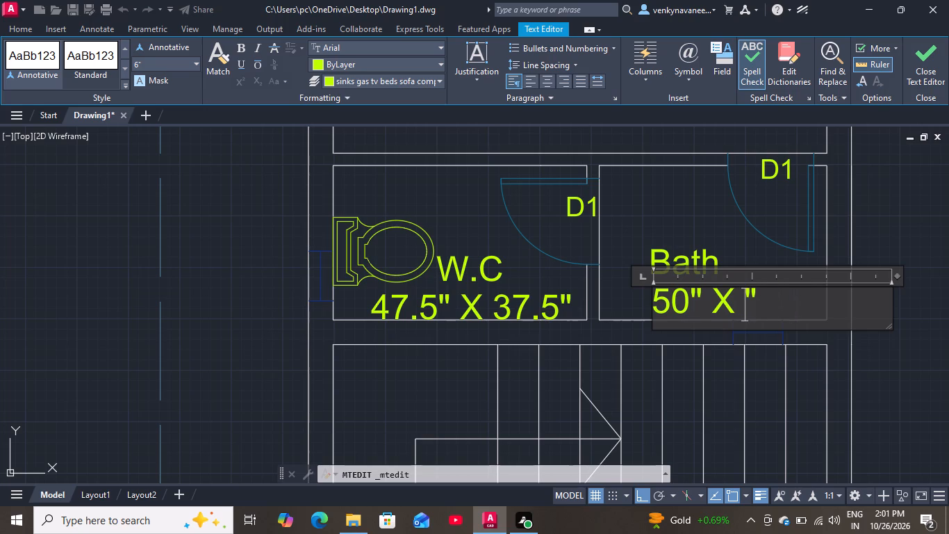
type("37")
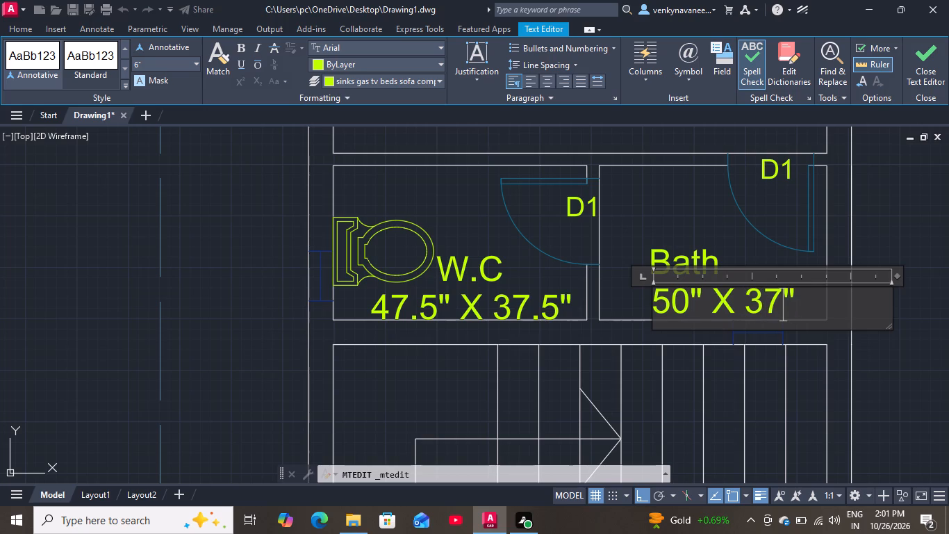
type(".6")
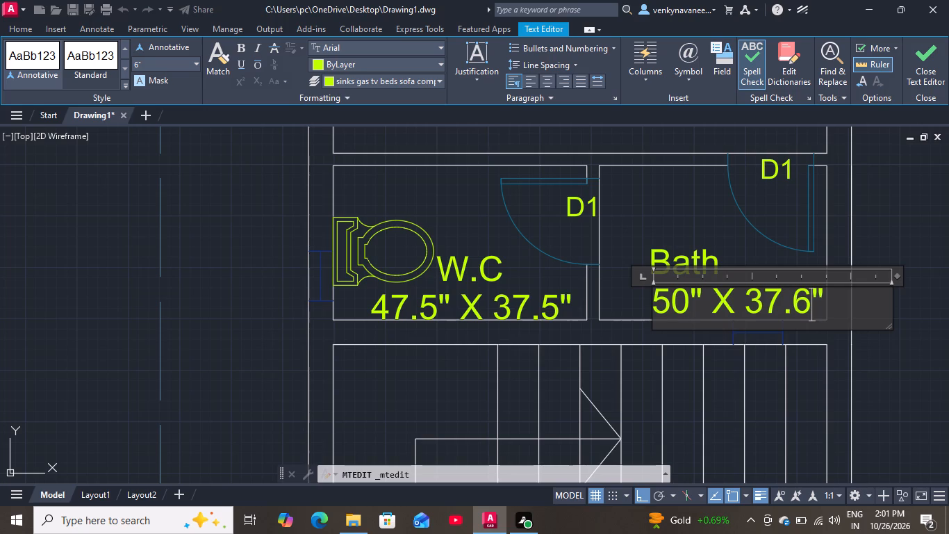
key("BackSpace")
key("5")
left_click(736, 247)
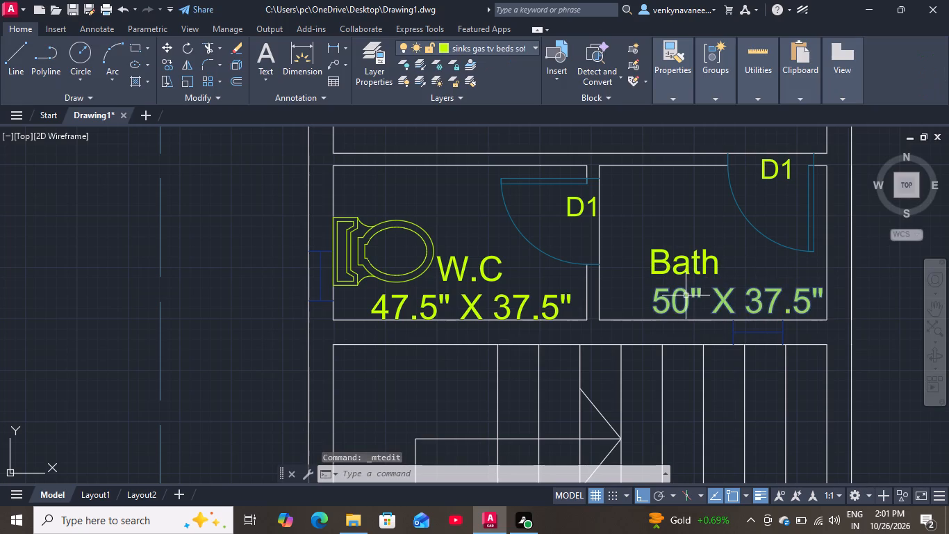
Shift the lower Bath size label horizontally toward the W.C partition so it sits centred within the room.
left_click(686, 296)
left_click(654, 286)
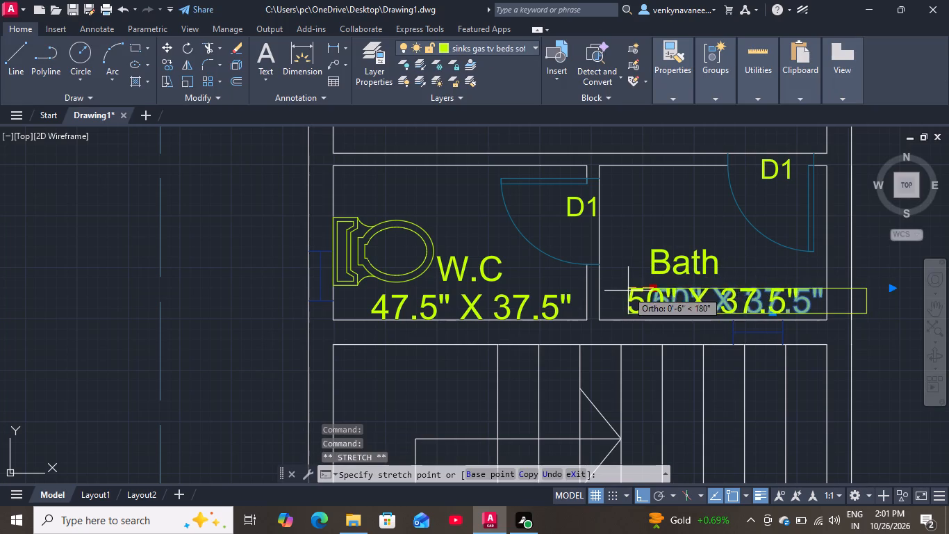
left_click(623, 289)
key("space")
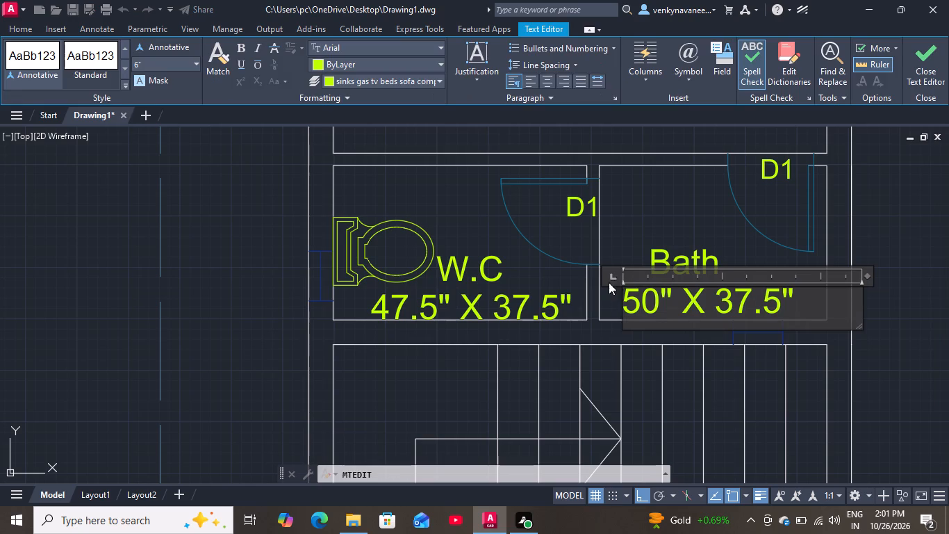
left_click(620, 240)
Change the copied Bath name label in the large space beside the staircase to read Parking.
scroll(567, 266, "down", 3)
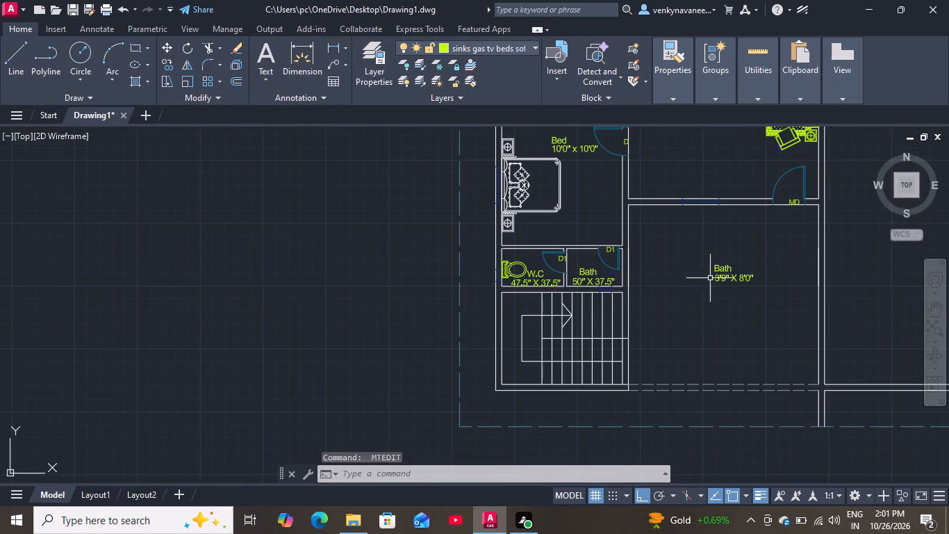
scroll(726, 273, "up", 3)
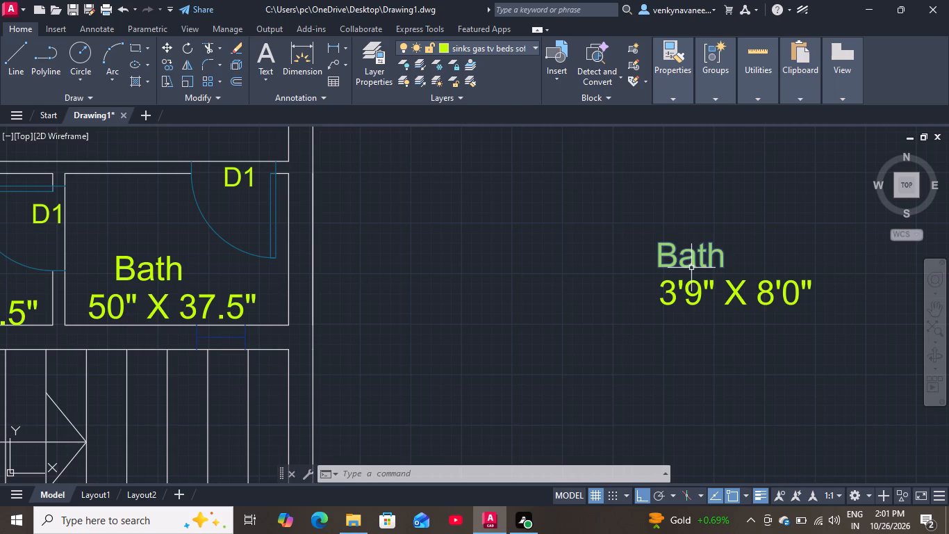
double_click(691, 268)
left_click_drag(727, 260, 646, 275)
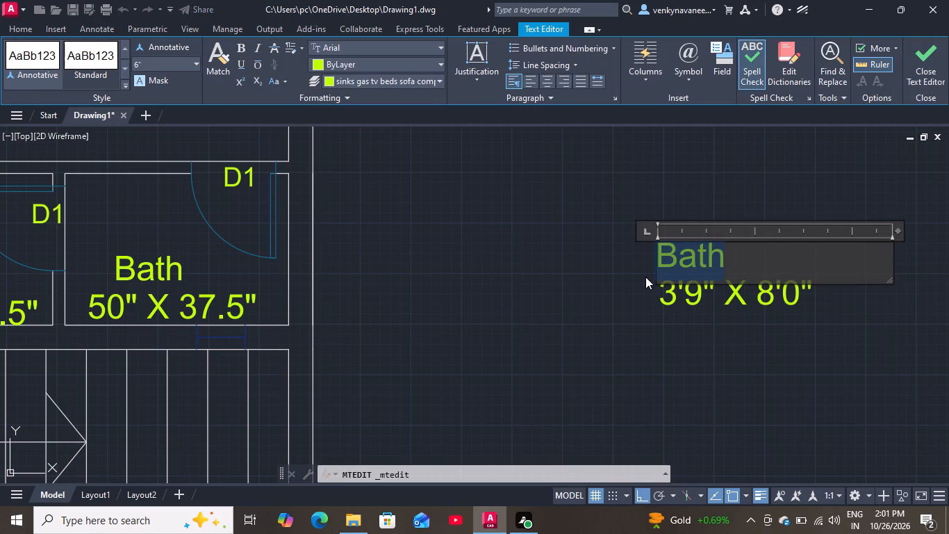
key("BackSpace")
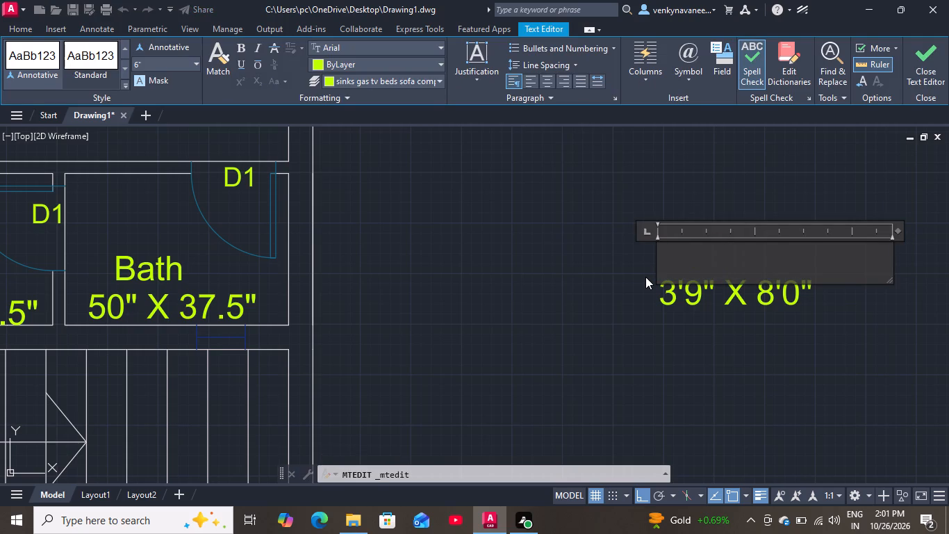
key("p")
key("BackSpace")
key("p")
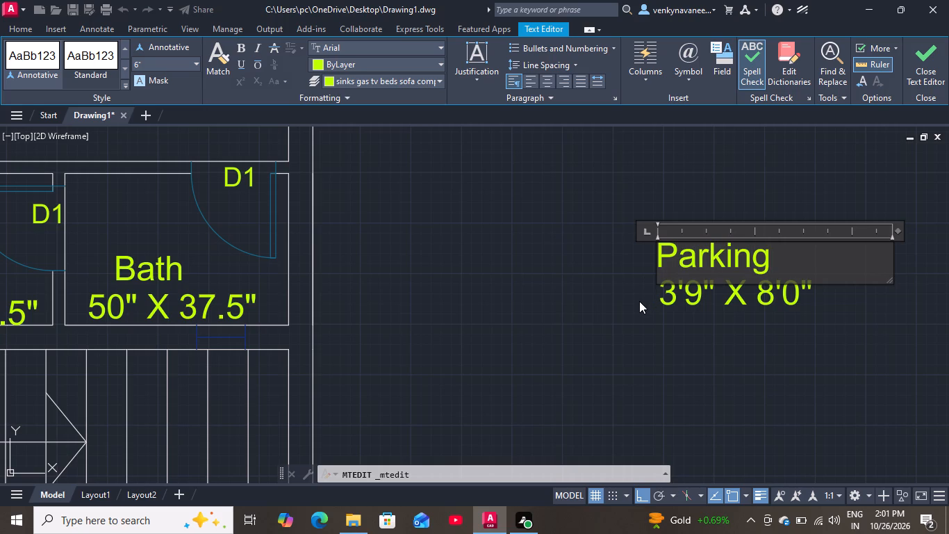
left_click(637, 305)
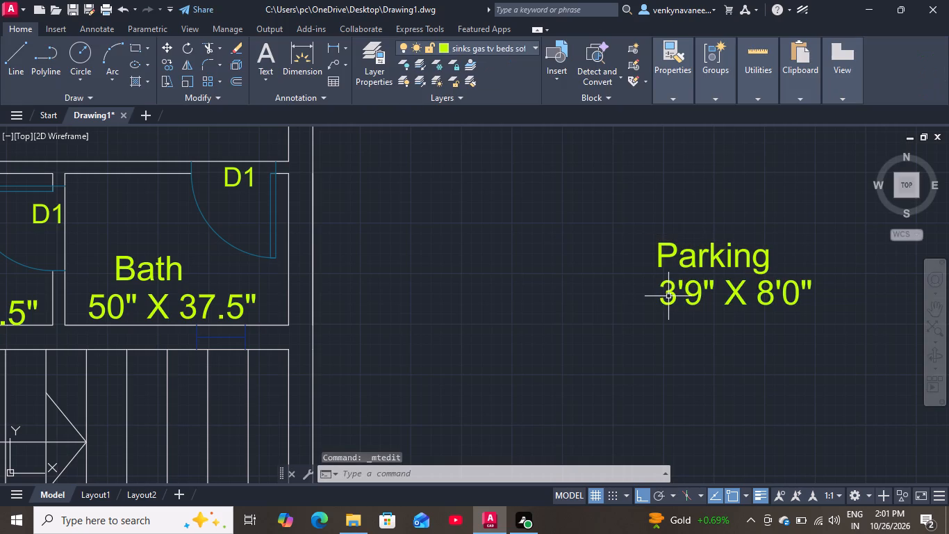
Change the size label beneath the Parking name to read 15'1.5" X 14'0".
double_click(670, 293)
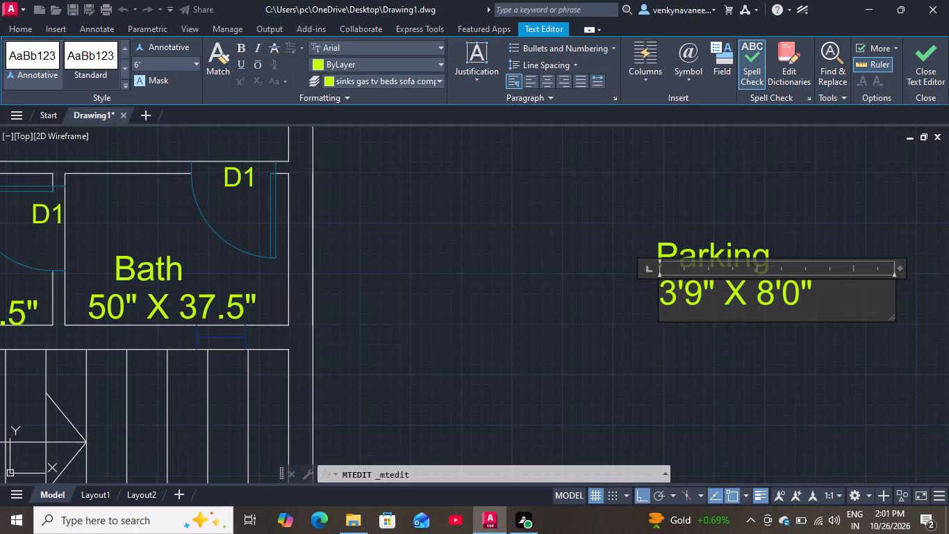
key("BackSpace")
type("15")
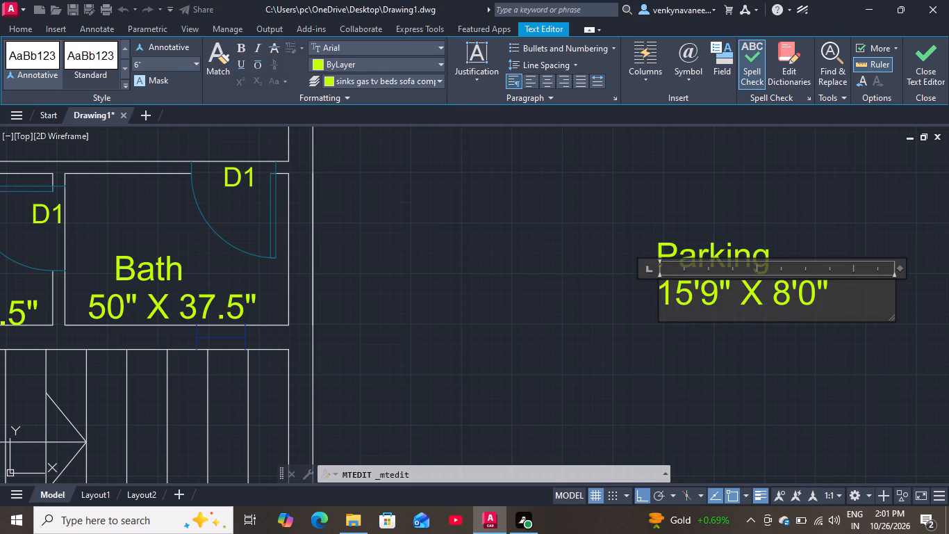
left_click(720, 295)
key("BackSpace")
type("1.")
key("5")
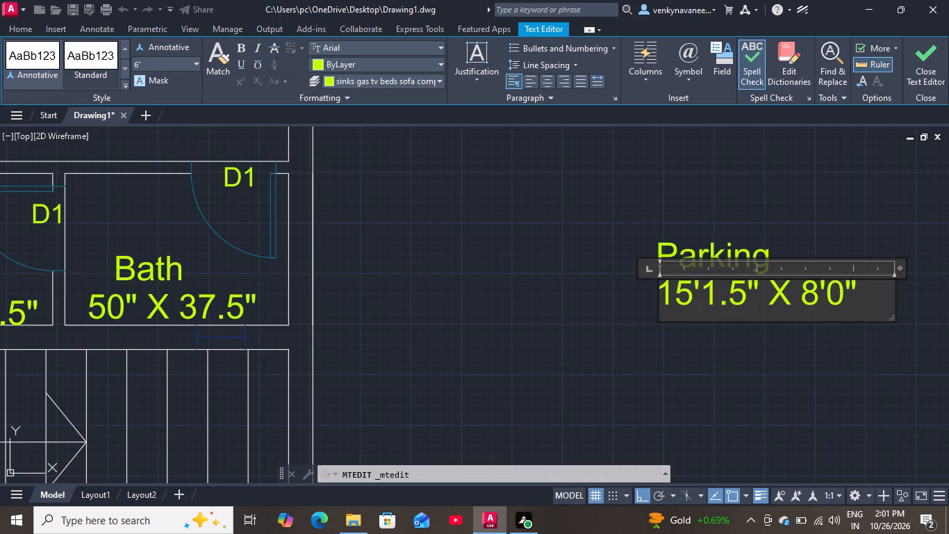
left_click(816, 293)
key("BackSpace")
type("14")
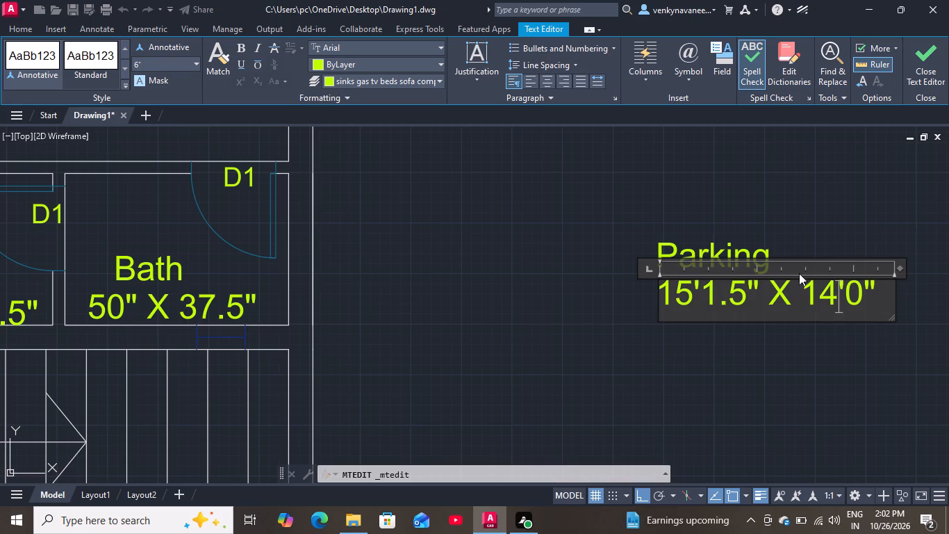
left_click(787, 234)
Move the Parking name and size labels together horizontally toward the staircase side of the parking space.
left_click_drag(808, 229, 777, 245)
left_click(652, 328)
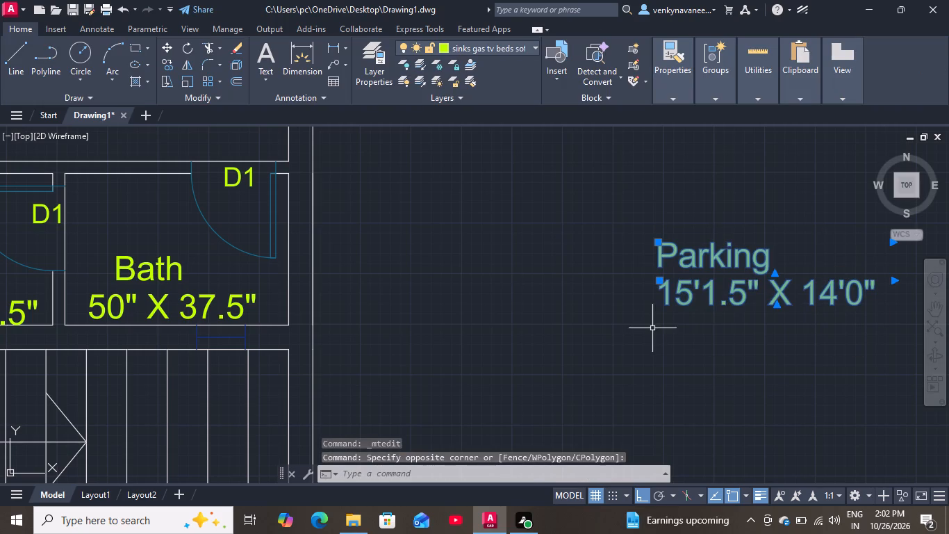
key("m")
key("Return")
left_click(677, 336)
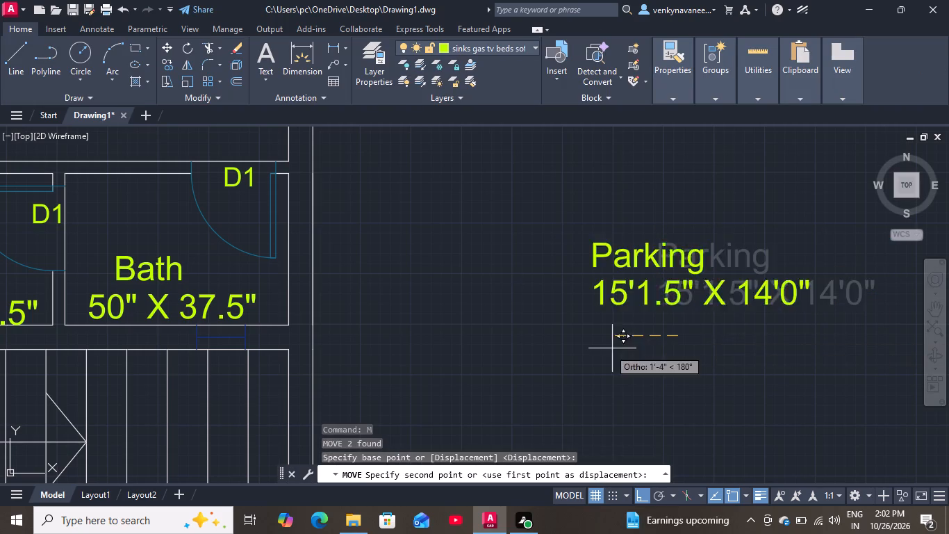
left_click(525, 350)
Move the Bath name and size labels in the sofa room horizontally about 2'-11" toward the TV wall.
scroll(535, 321, "down", 4)
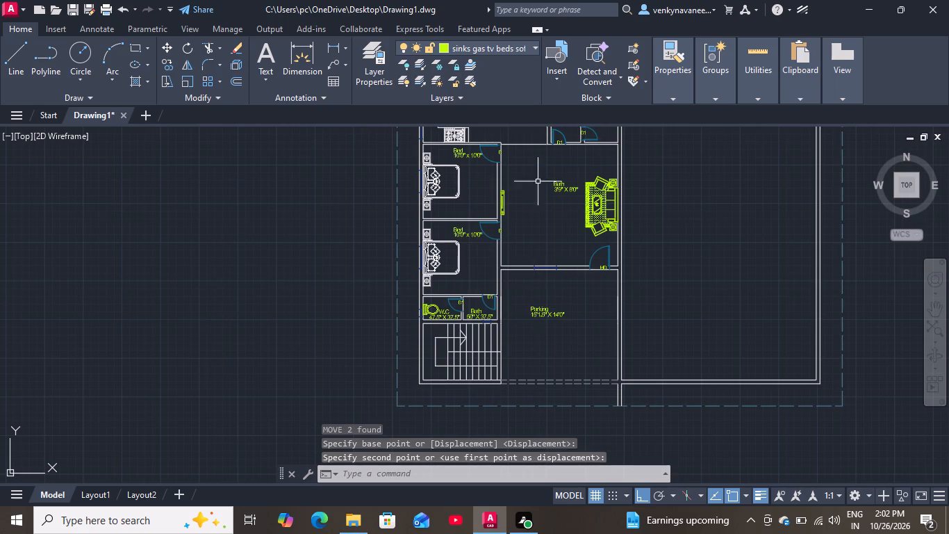
scroll(562, 178, "up", 2)
left_click_drag(581, 173, 563, 184)
left_click(507, 225)
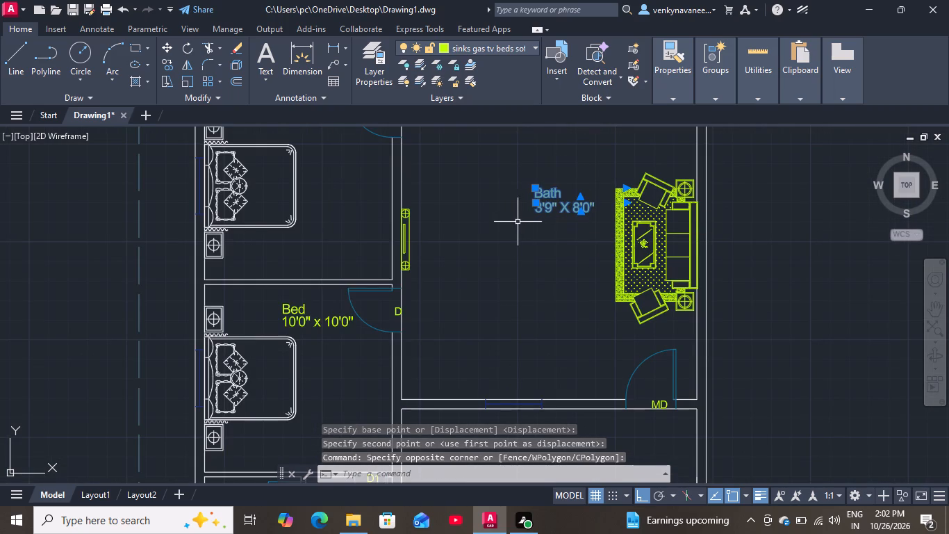
key("space")
left_click(525, 232)
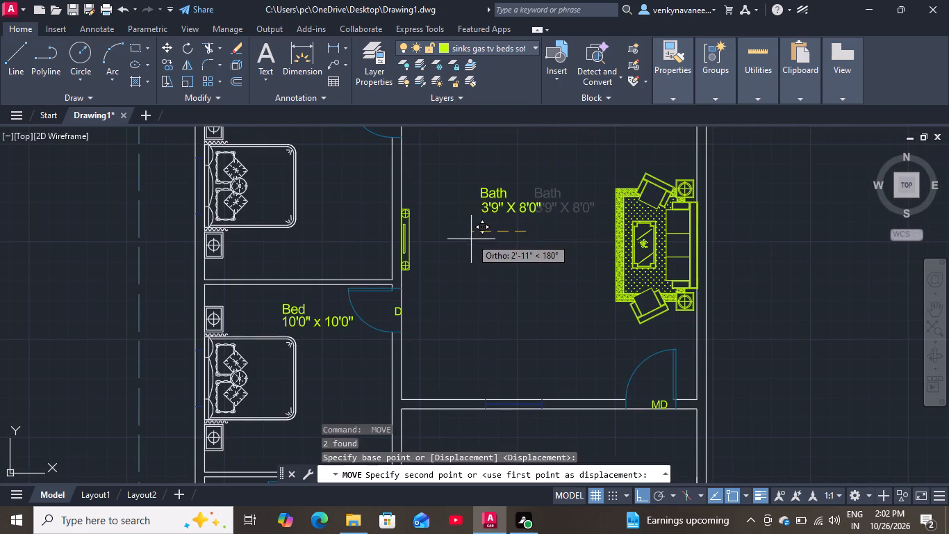
left_click(470, 239)
Move the same Bath name and size labels straight down so they sit level with the TV unit and sofa set.
key("space")
left_click(540, 181)
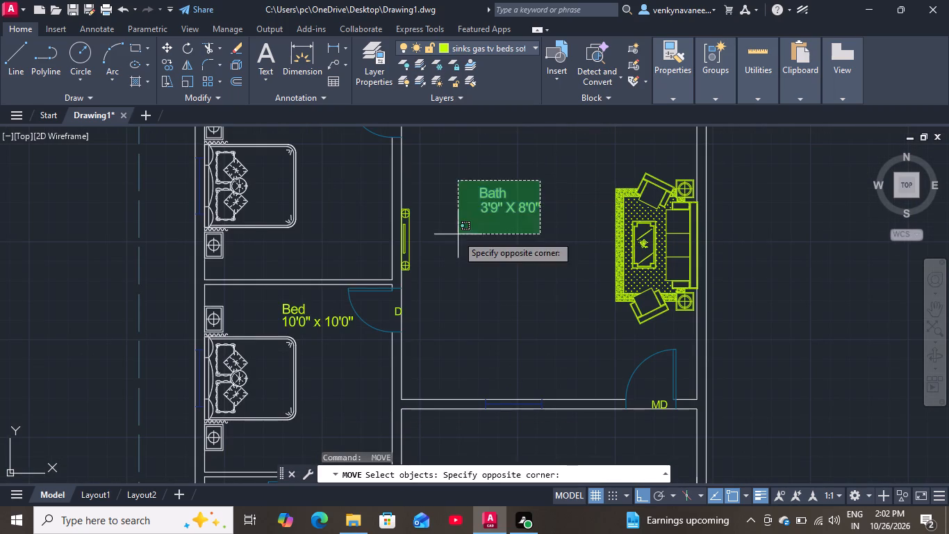
left_click(457, 235)
left_click(487, 229)
double_click(485, 232)
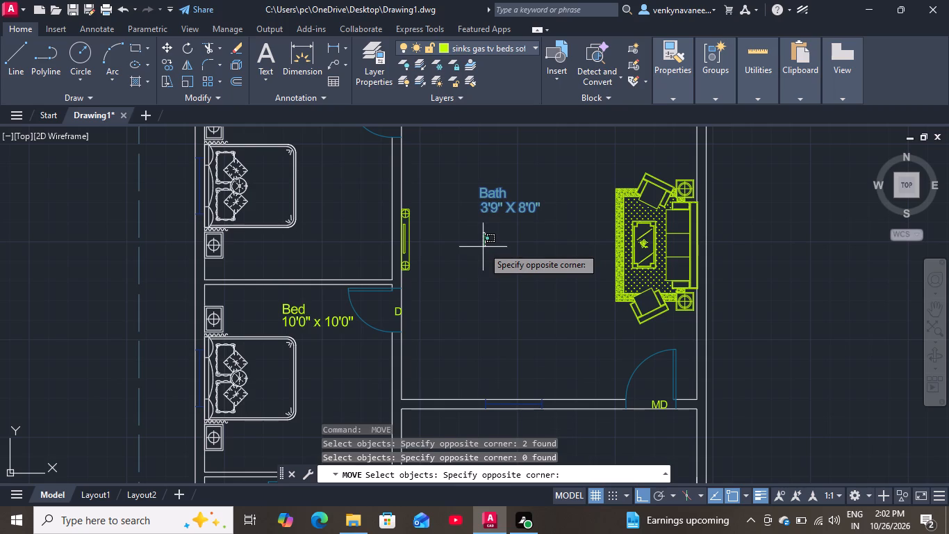
key("space")
left_click(480, 264)
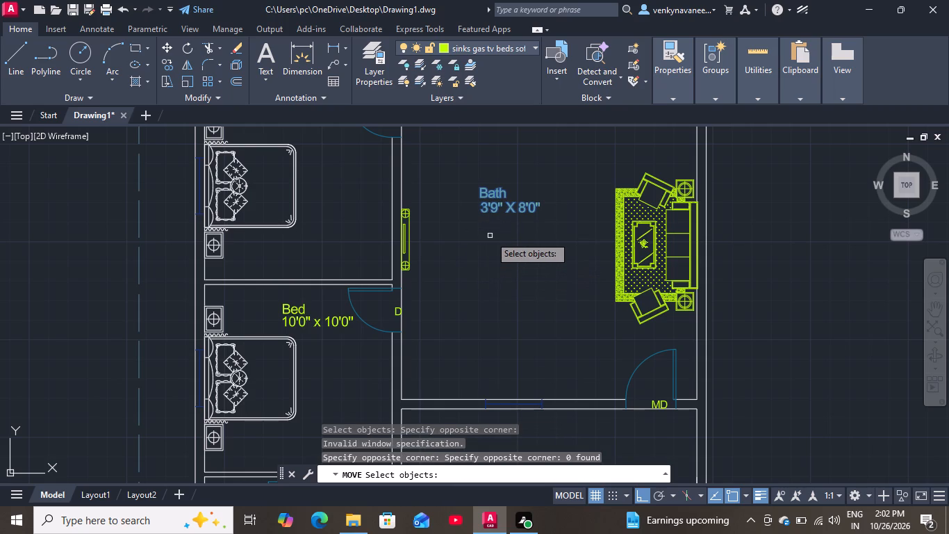
key("space")
left_click(488, 231)
left_click(481, 286)
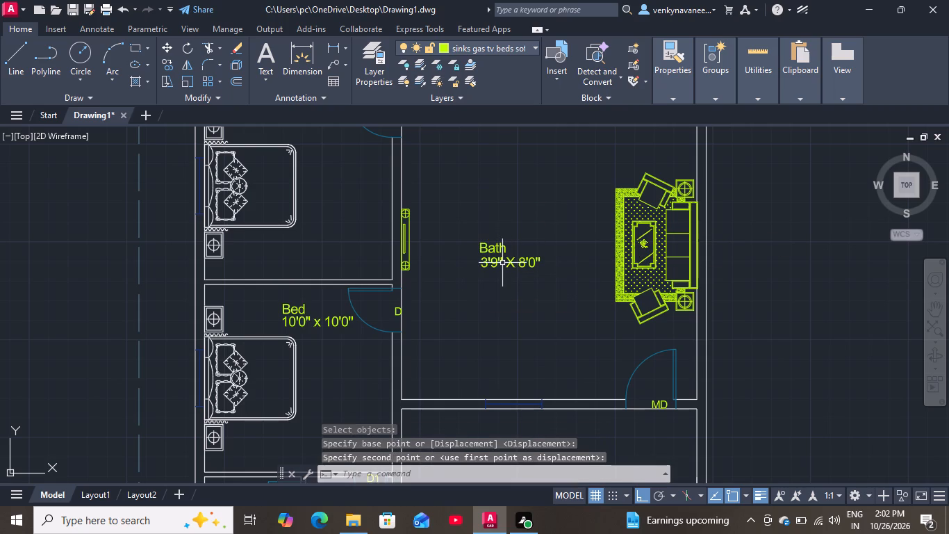
Change the Bath name label in the sofa room to read Hall.
double_click(492, 248)
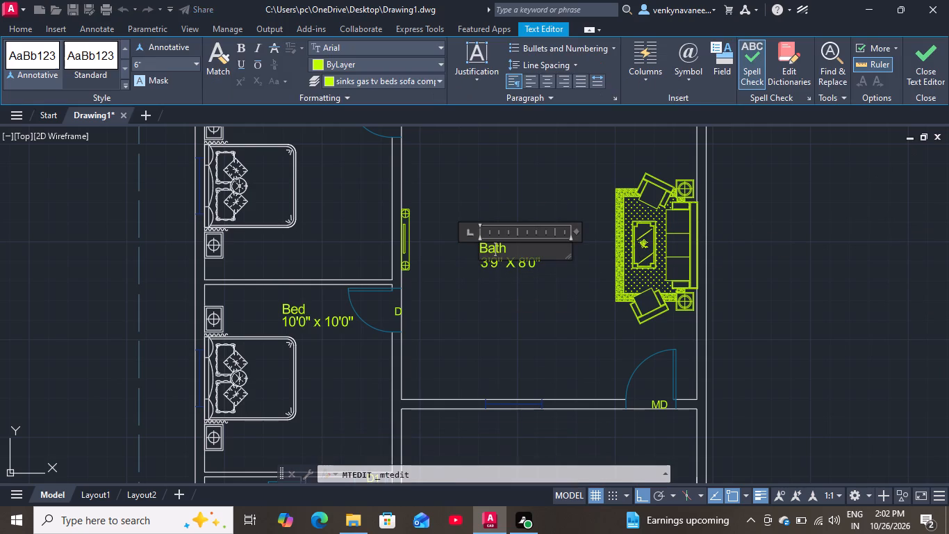
double_click(511, 246)
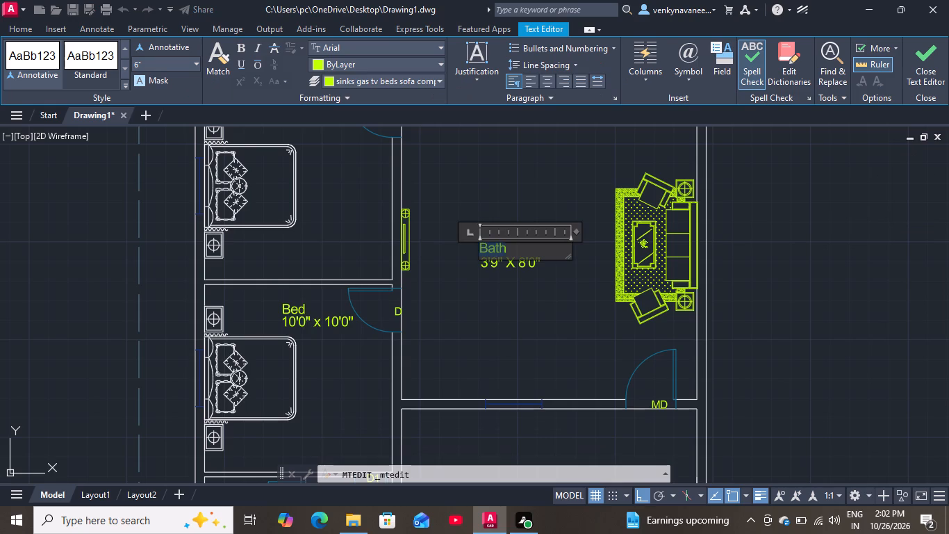
key("BackSpace")
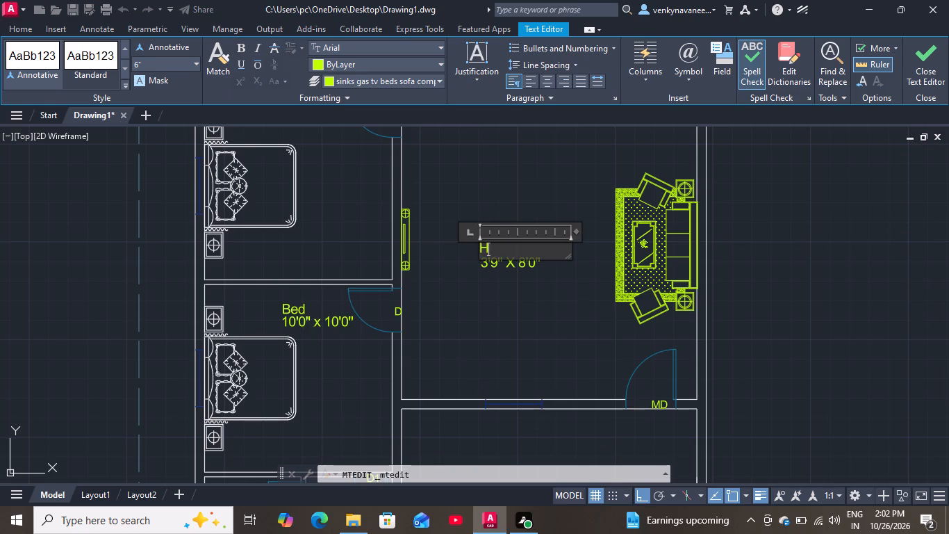
type("all")
left_click(521, 284)
Change the size label under Hall to read 15'1.5" X 16'4.5".
double_click(493, 261)
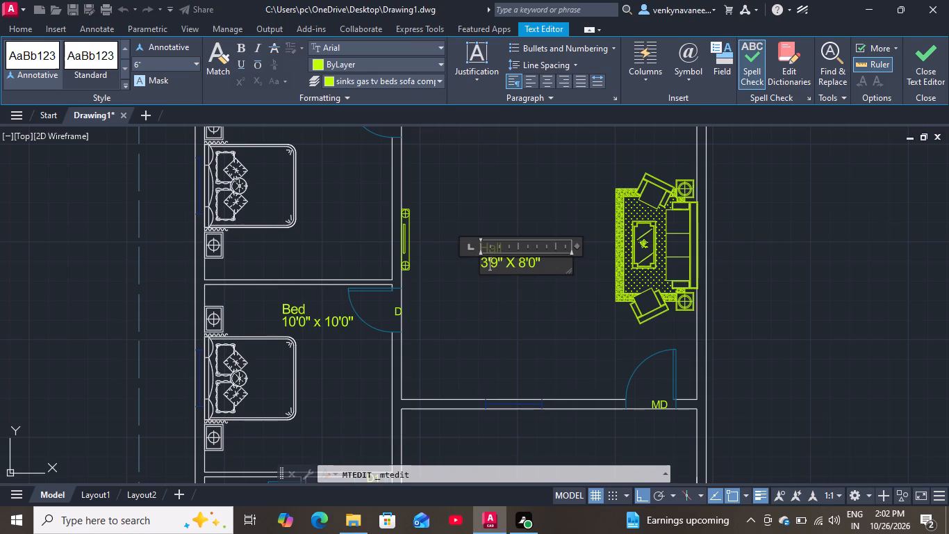
scroll(490, 266, "up", 3)
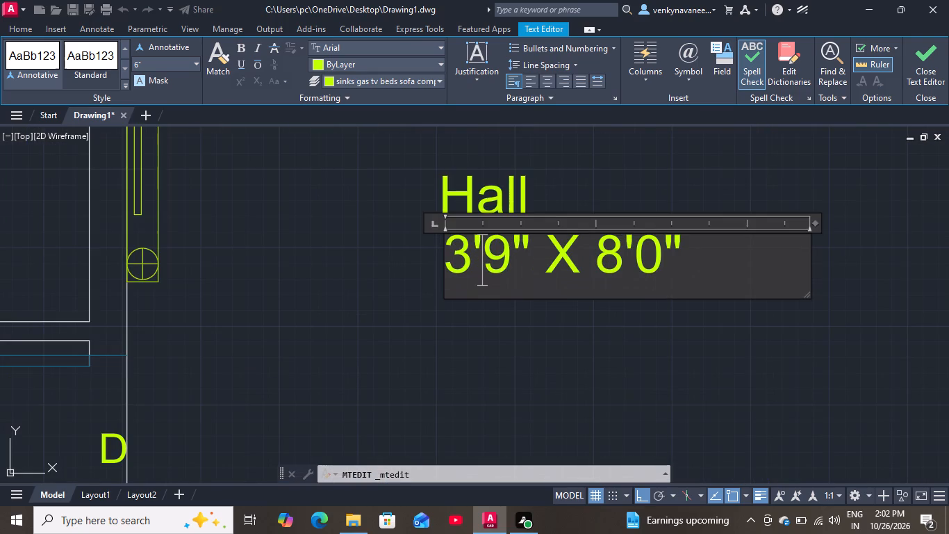
left_click(469, 260)
key("BackSpace")
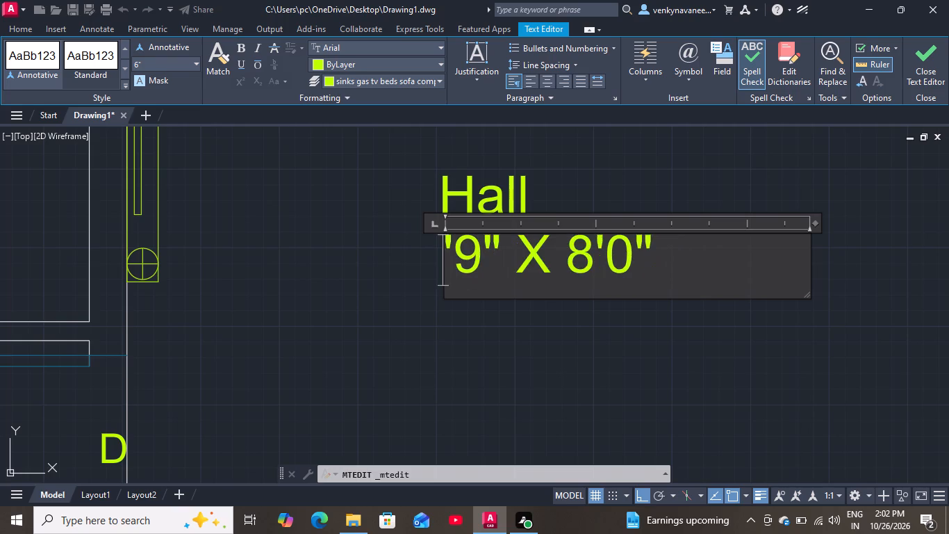
type("15")
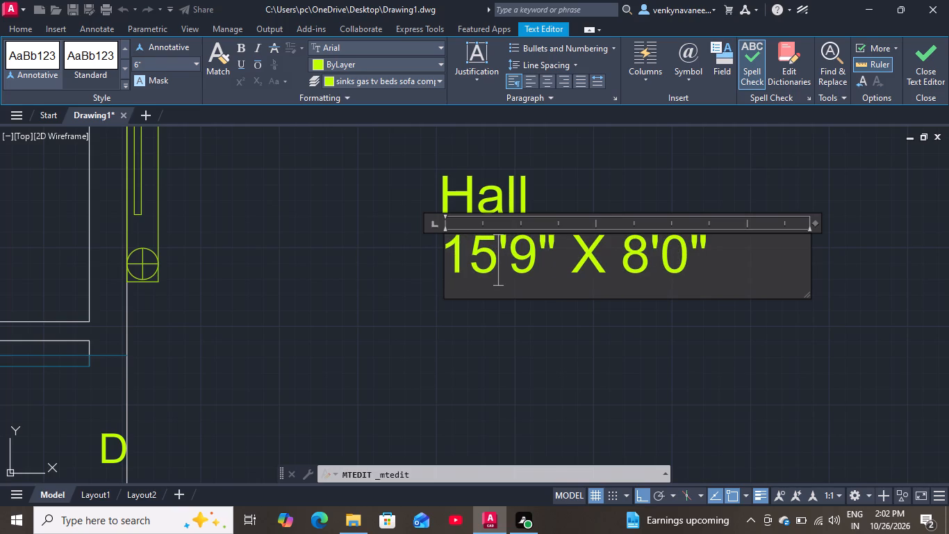
left_click(537, 257)
key("BackSpace")
type("1,")
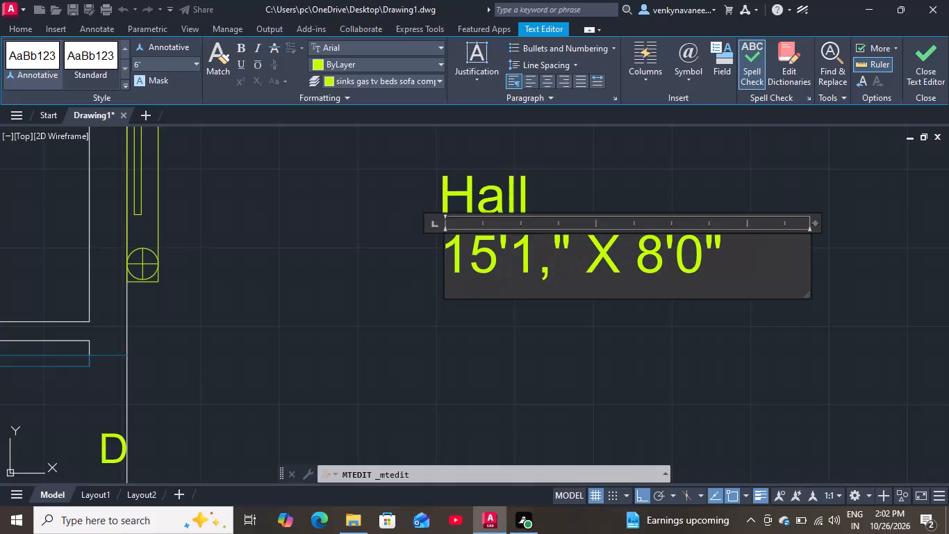
key("4")
key("BackSpace")
key("BackSpace")
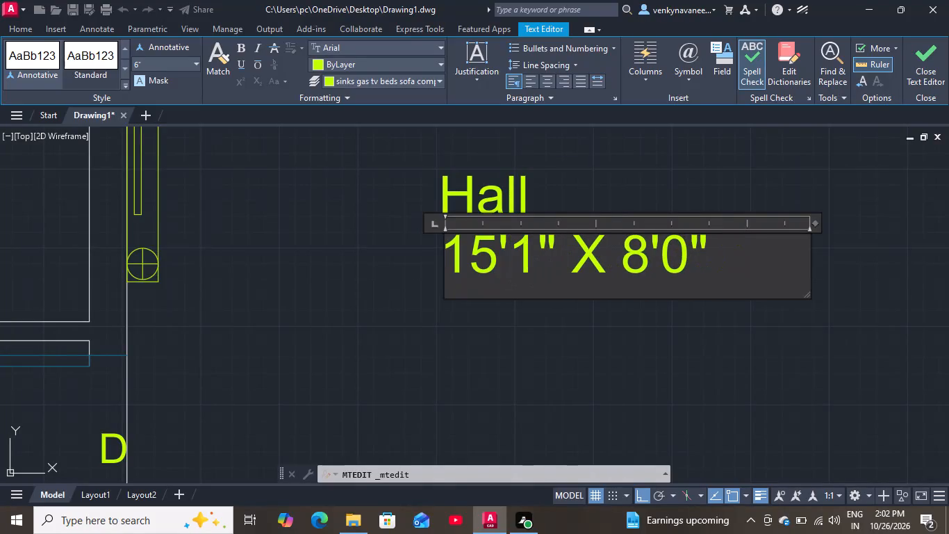
key("comma")
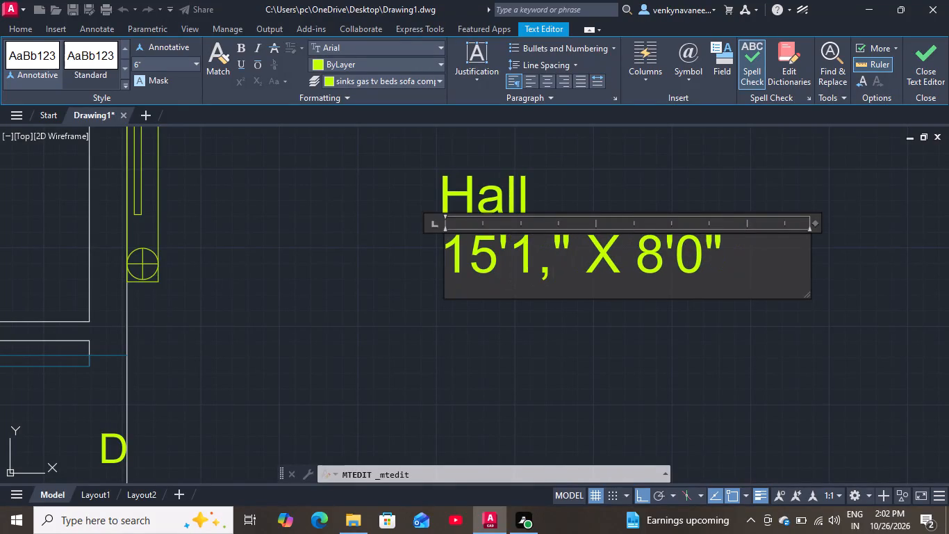
key("BackSpace")
key("period")
key("5")
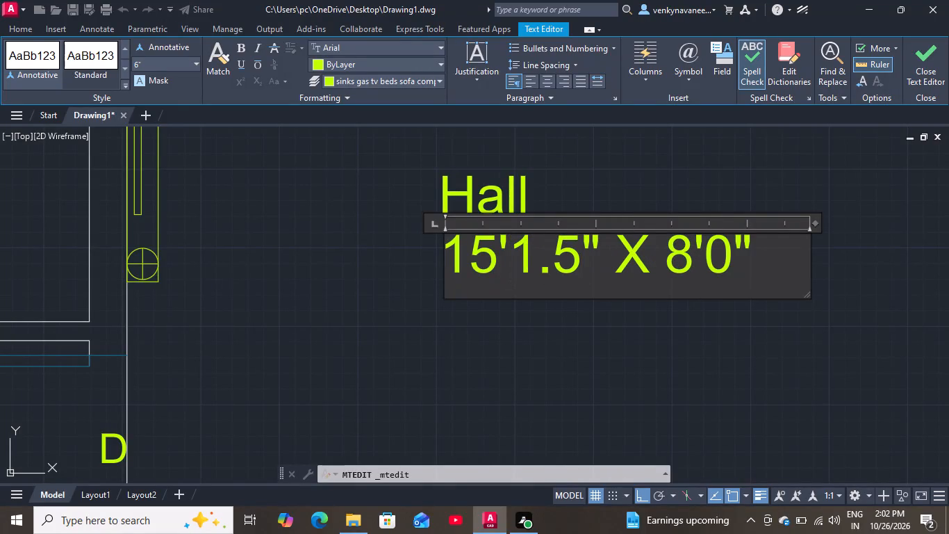
left_click(690, 262)
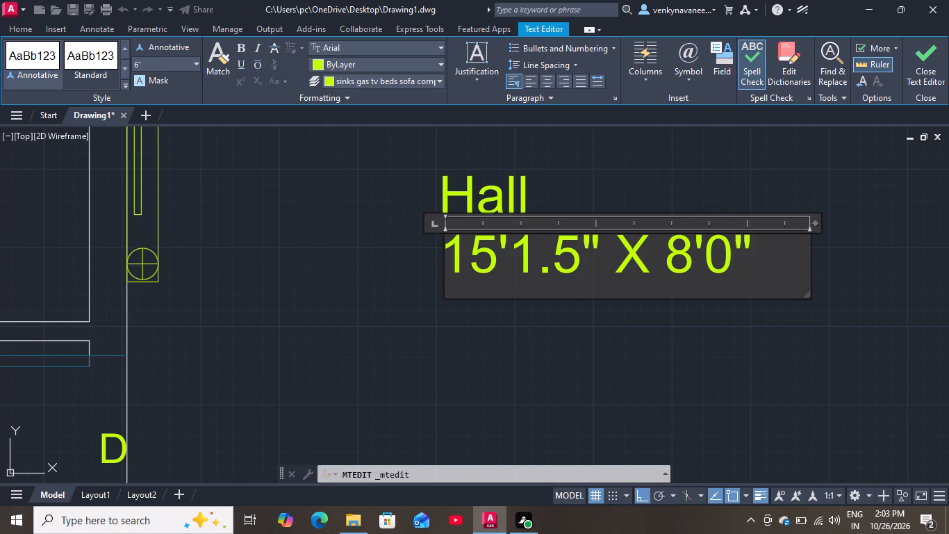
key("BackSpace")
type("16")
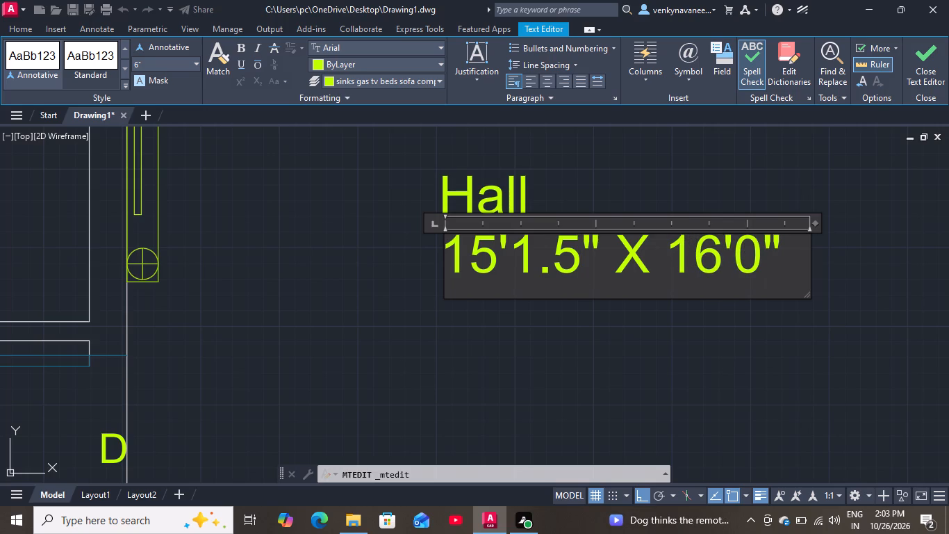
left_click(773, 245)
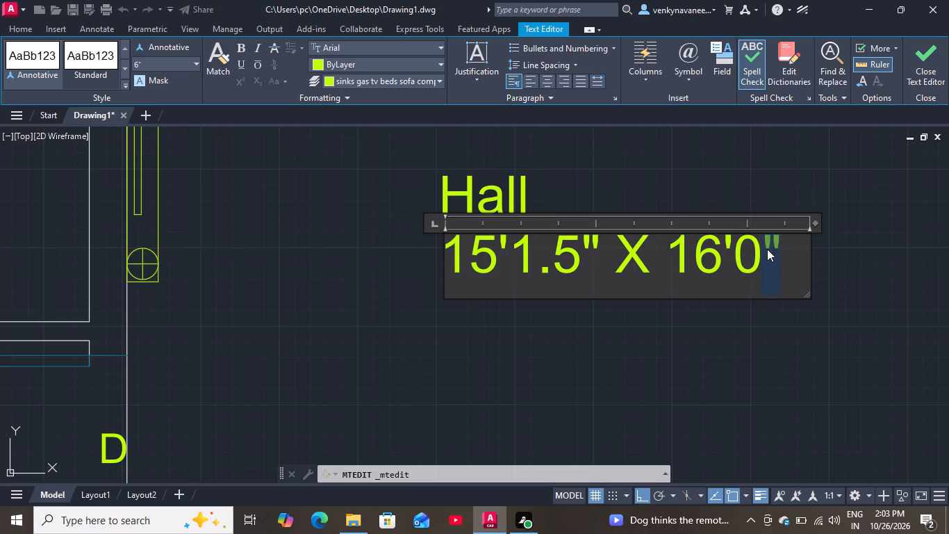
left_click(761, 248)
key("BackSpace")
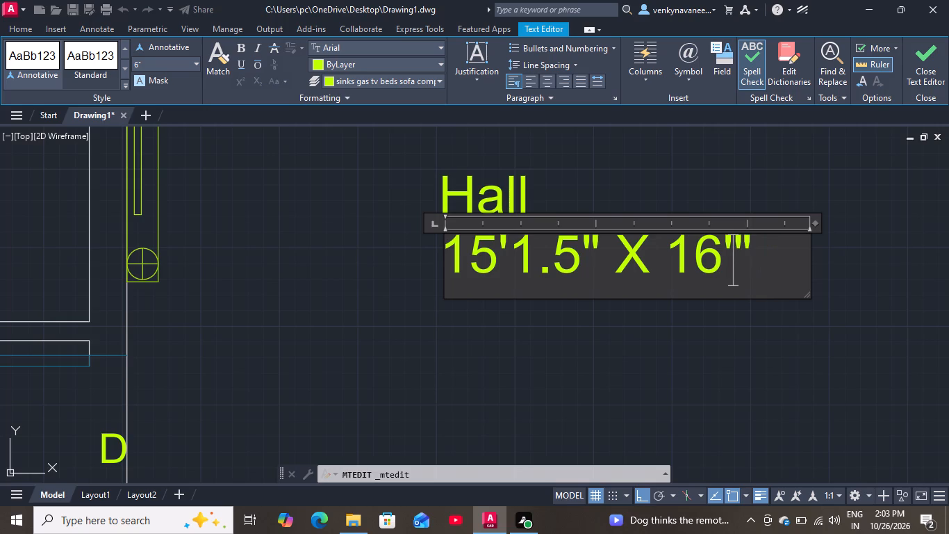
type("4.5")
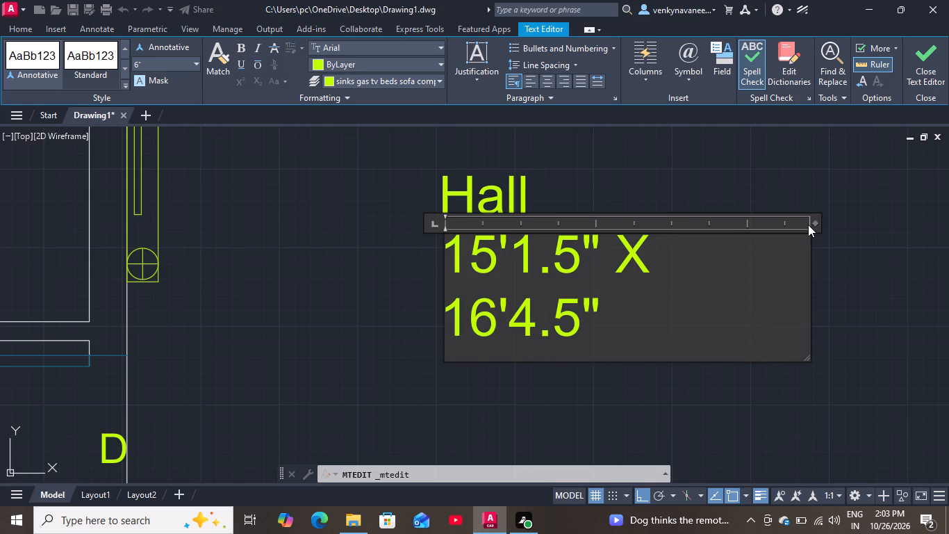
Widen the Hall size label's text frame so the whole size fits on one line, and finish the text edit.
left_click(810, 218)
left_click_drag(817, 221, 843, 216)
left_click(795, 199)
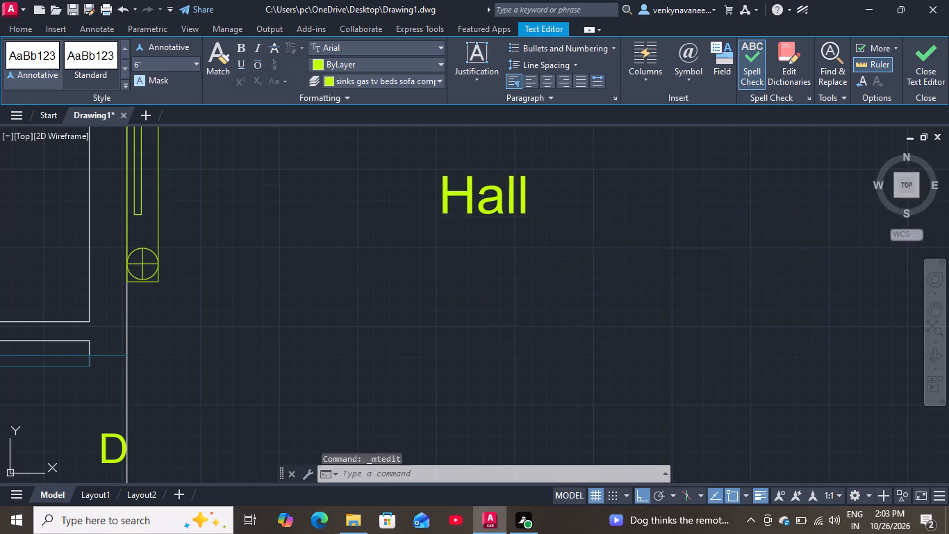
Copy the D label from the kitchen's outer-wall door to the outer wall line above the kitchen window, about 3'-0" away.
scroll(698, 230, "down", 6)
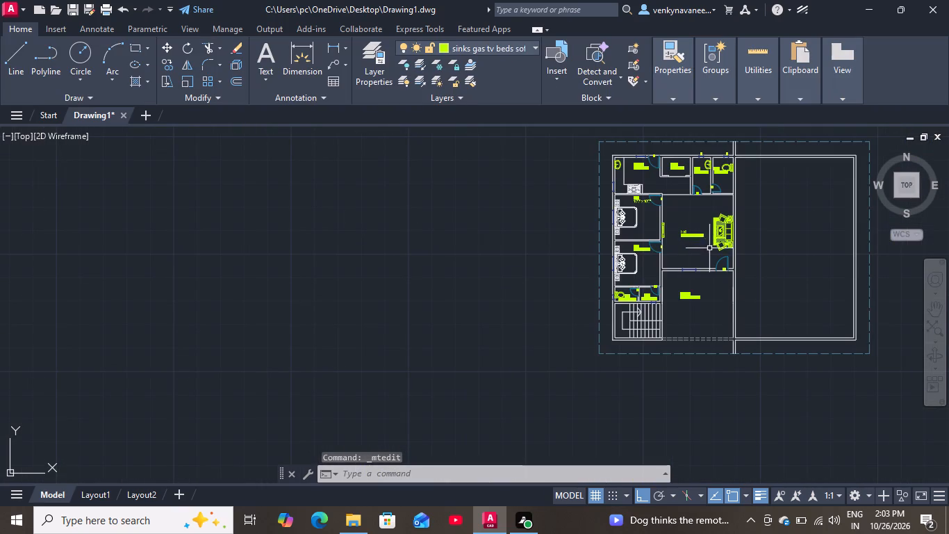
scroll(730, 264, "up", 1)
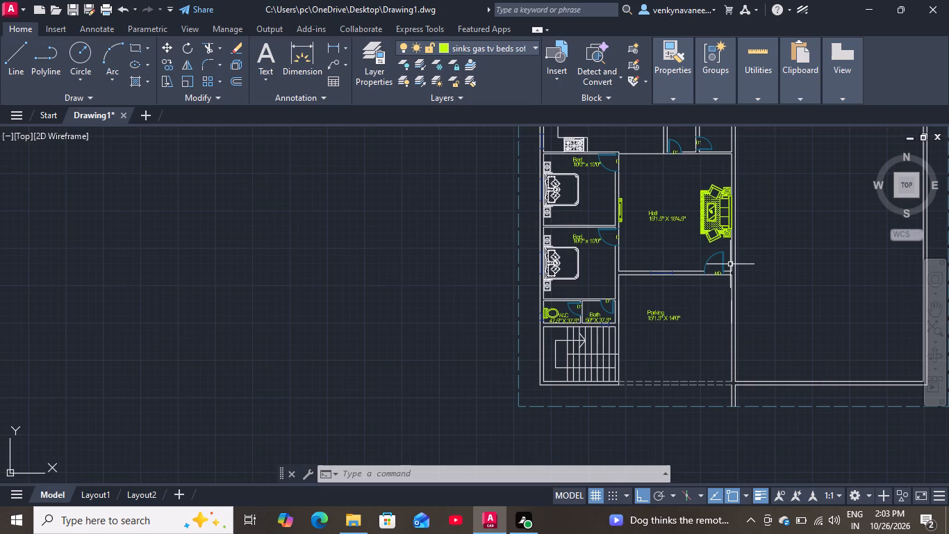
scroll(663, 263, "down", 2)
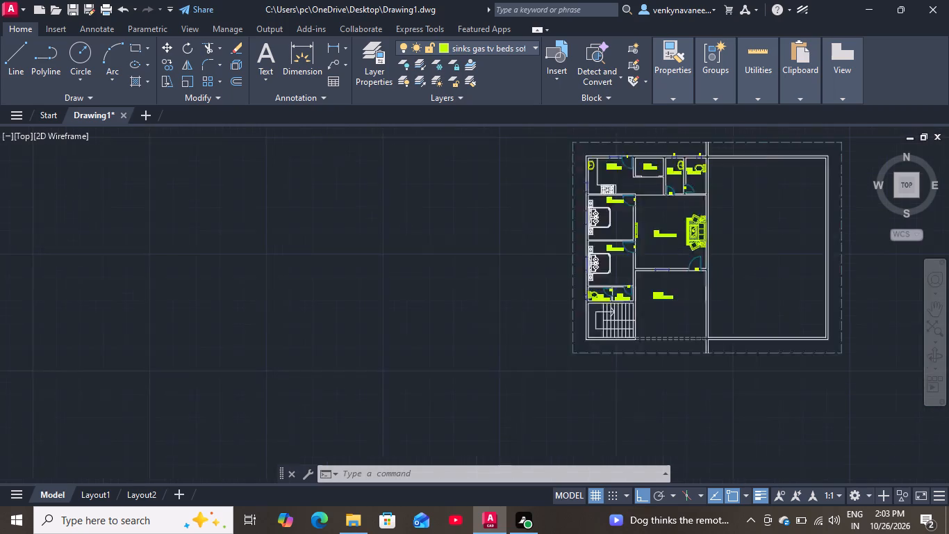
scroll(628, 190, "up", 3)
scroll(670, 227, "up", 1)
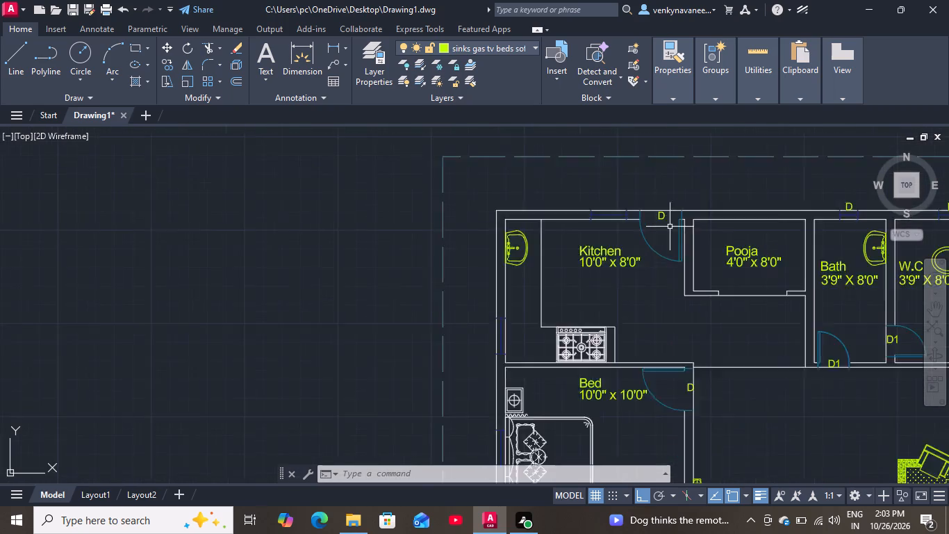
scroll(670, 227, "up", 1)
scroll(670, 226, "down", 2)
scroll(642, 225, "up", 3)
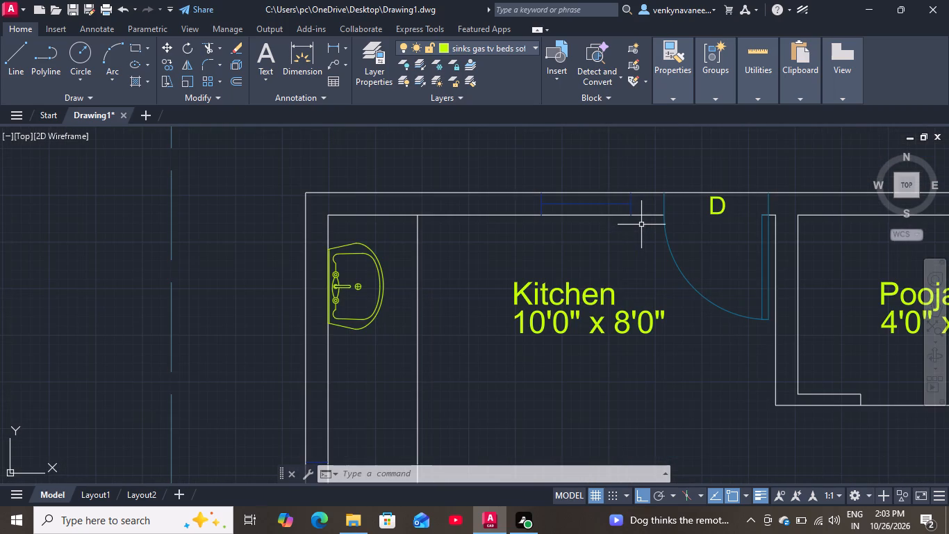
left_click(717, 211)
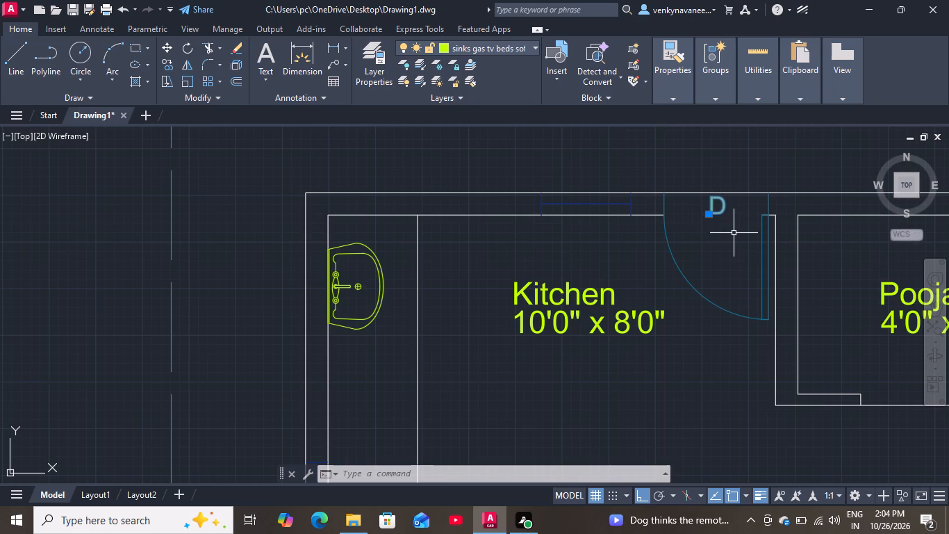
type("co")
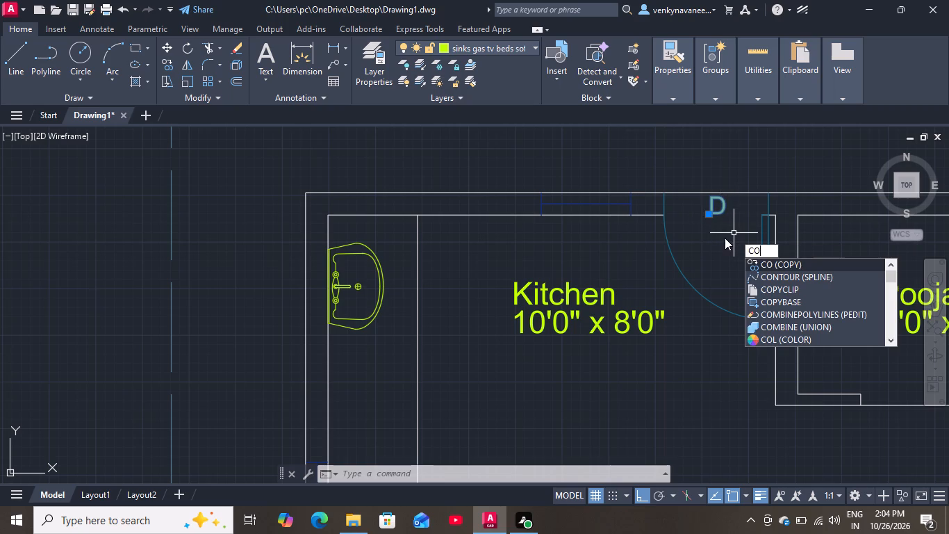
key("space")
left_click(720, 225)
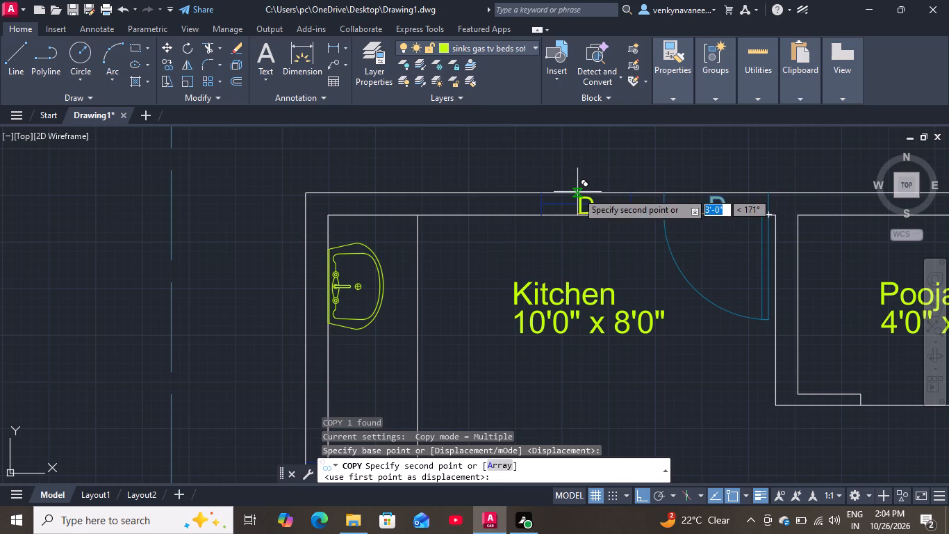
left_click(577, 192)
key("space")
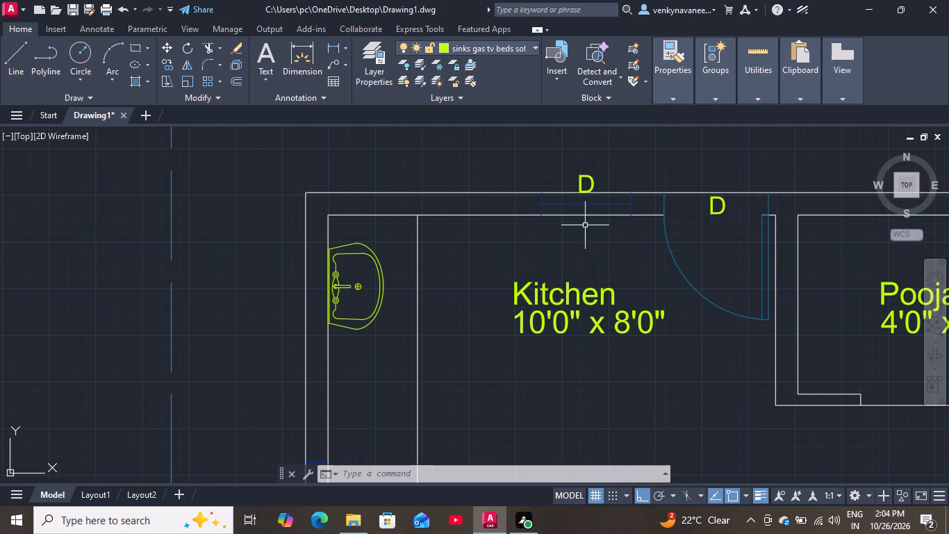
Move the copied D label straight up slightly so it sits clear of the outer wall line above the kitchen window.
left_click(593, 186)
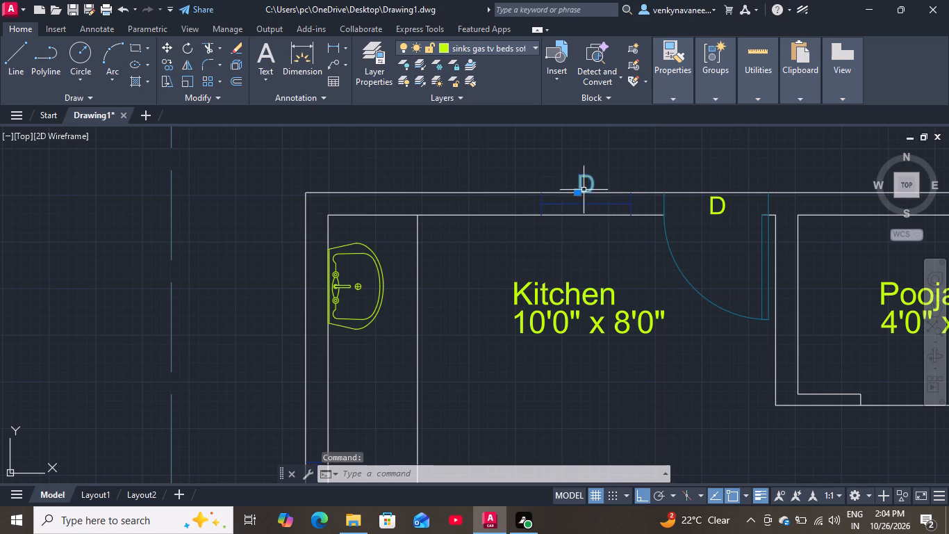
left_click(578, 195)
scroll(569, 188, "up", 2)
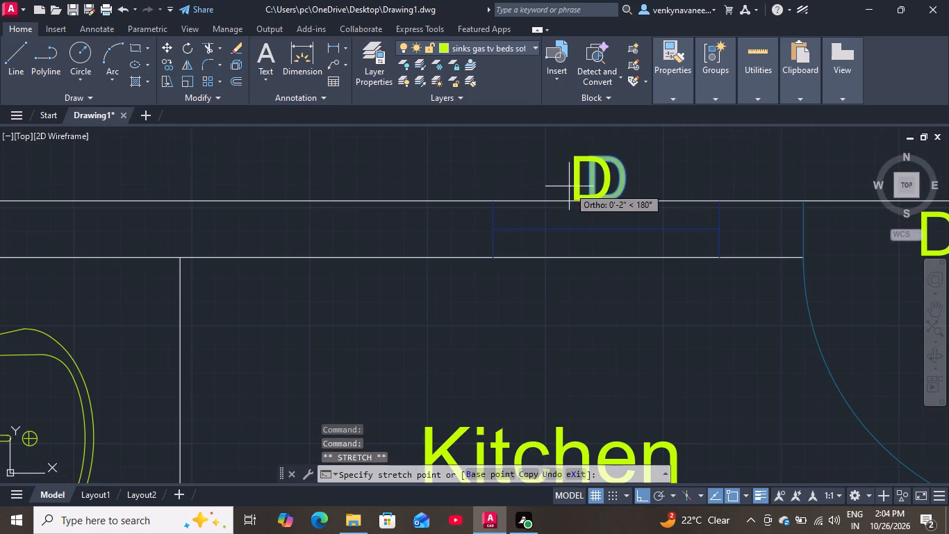
left_click(569, 183)
scroll(575, 184, "down", 1)
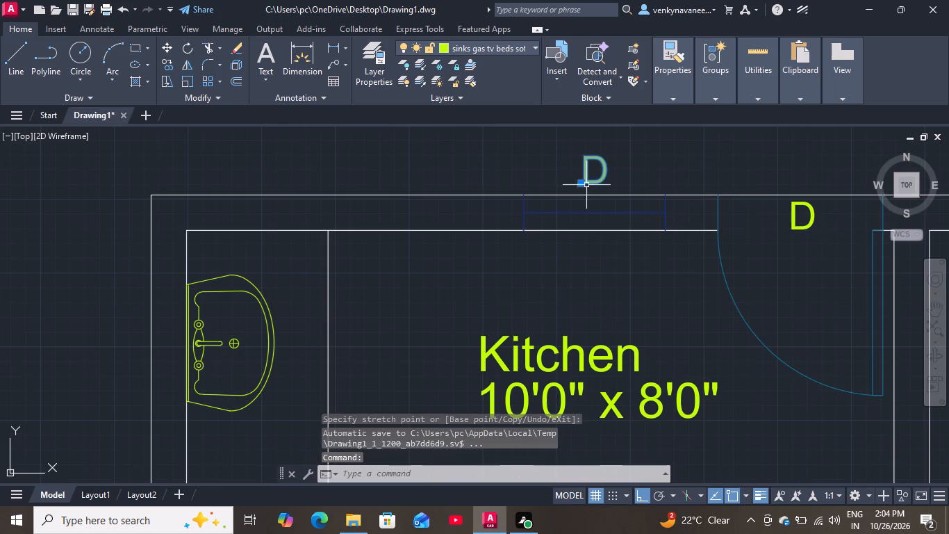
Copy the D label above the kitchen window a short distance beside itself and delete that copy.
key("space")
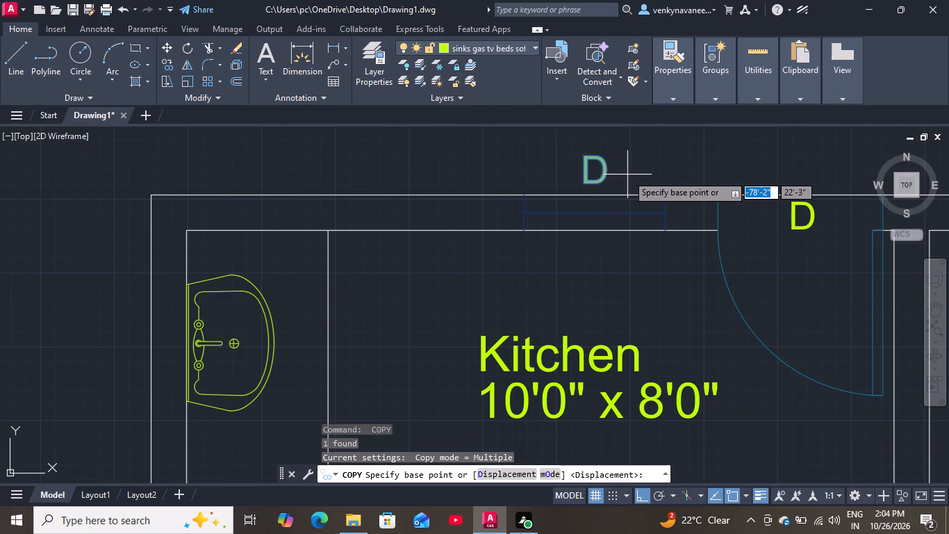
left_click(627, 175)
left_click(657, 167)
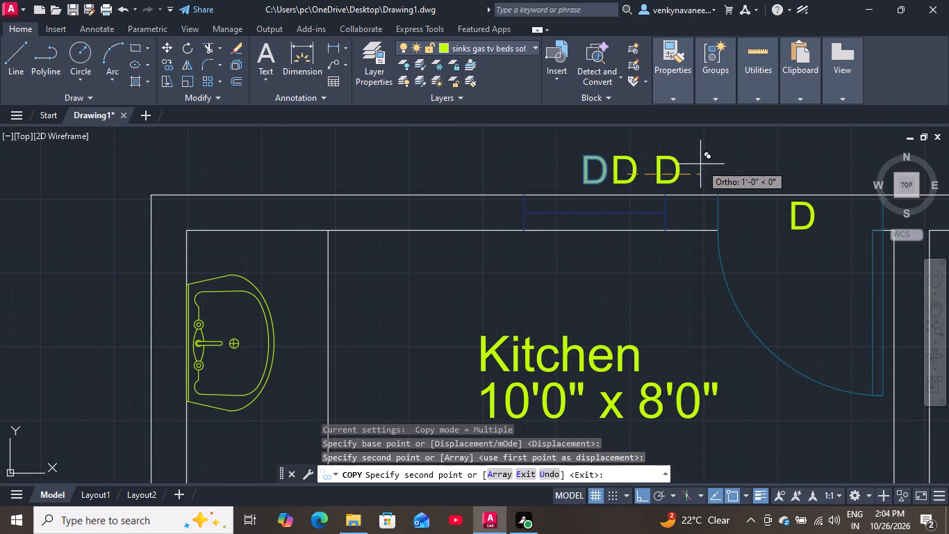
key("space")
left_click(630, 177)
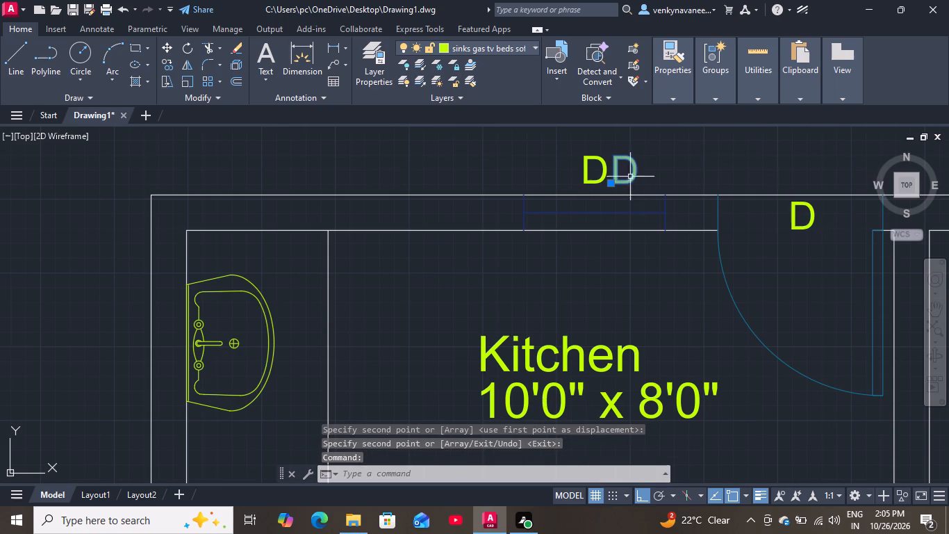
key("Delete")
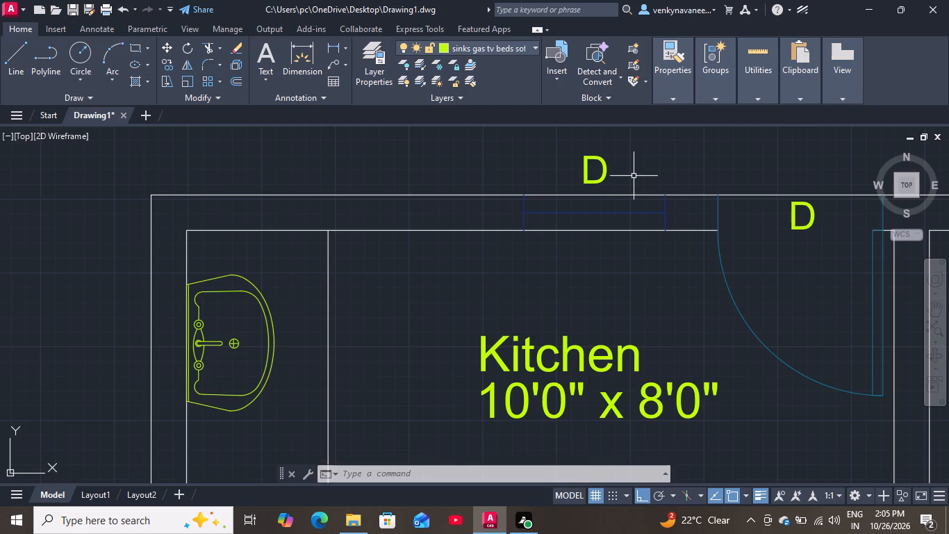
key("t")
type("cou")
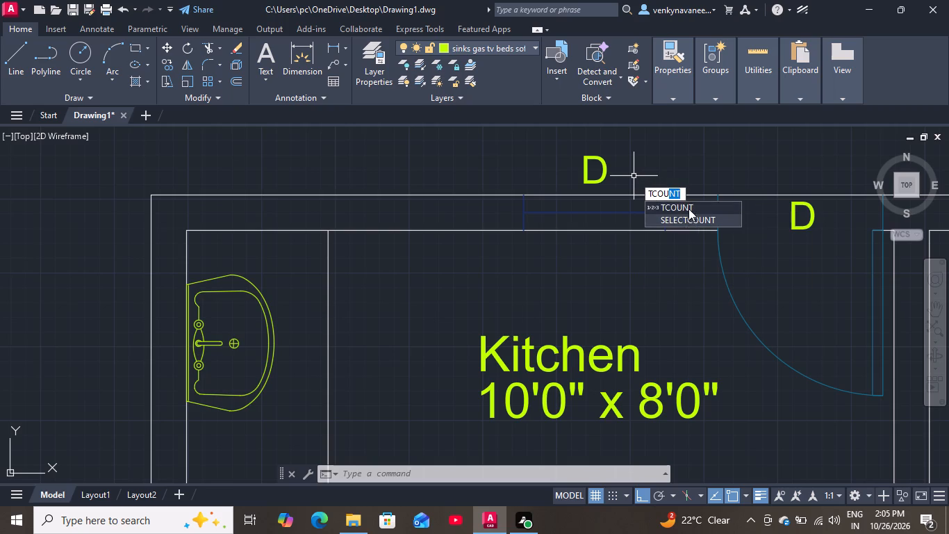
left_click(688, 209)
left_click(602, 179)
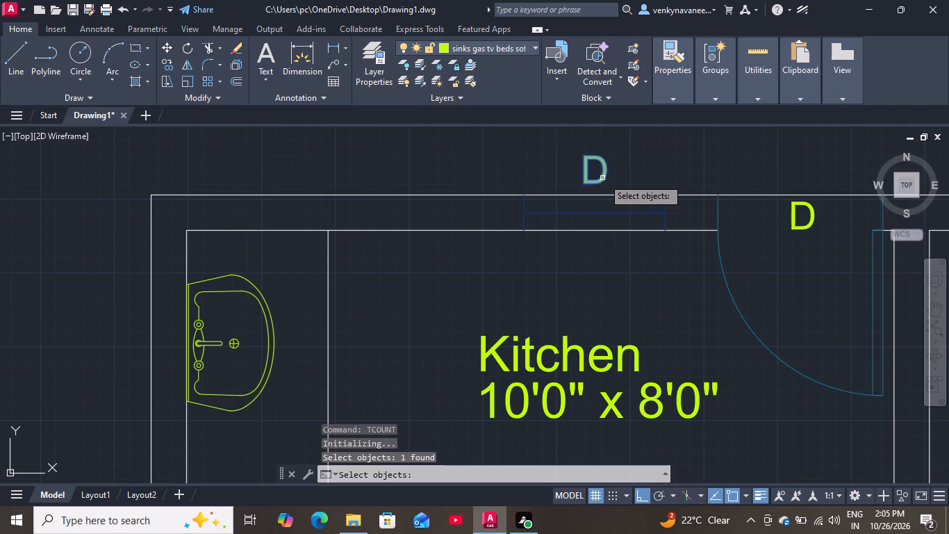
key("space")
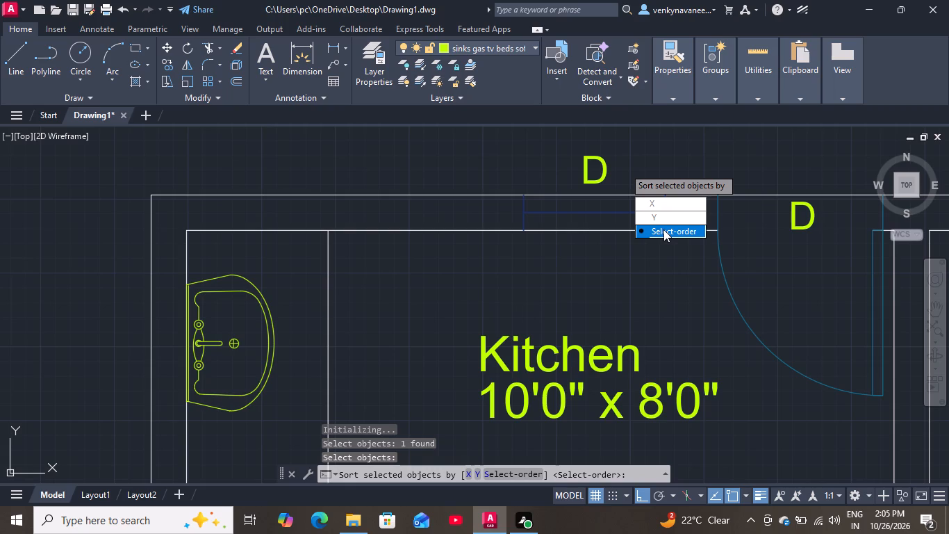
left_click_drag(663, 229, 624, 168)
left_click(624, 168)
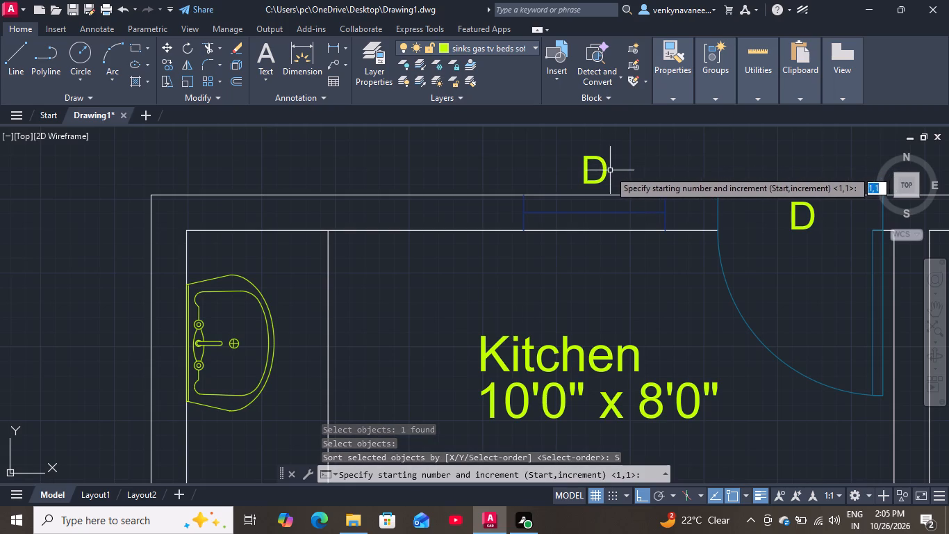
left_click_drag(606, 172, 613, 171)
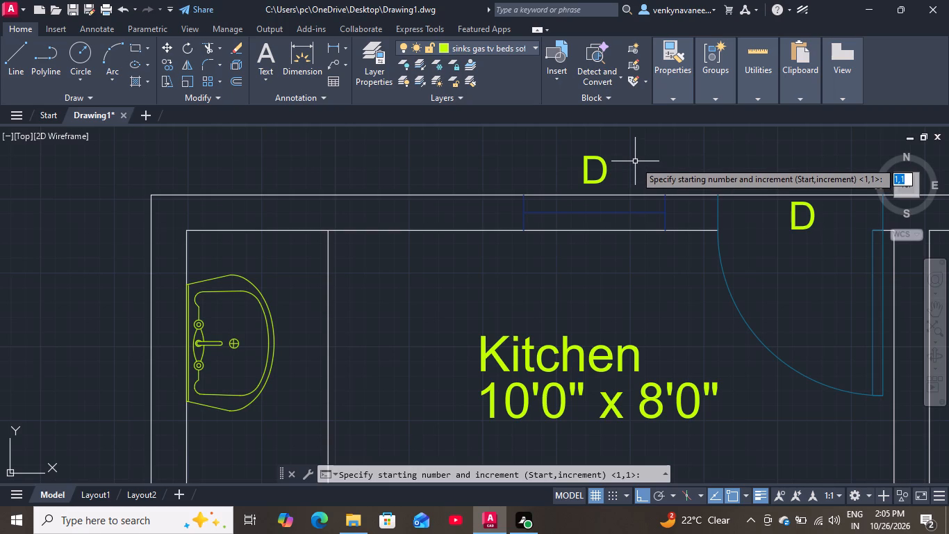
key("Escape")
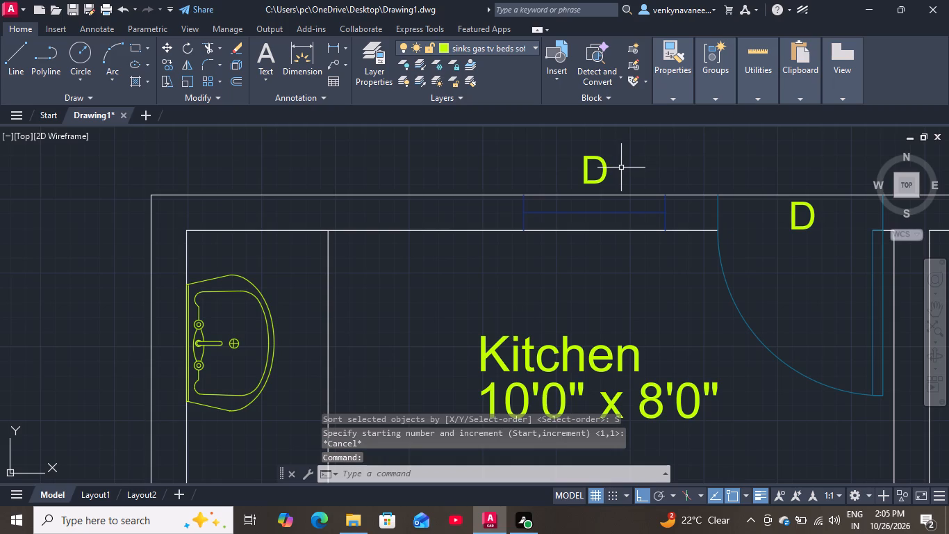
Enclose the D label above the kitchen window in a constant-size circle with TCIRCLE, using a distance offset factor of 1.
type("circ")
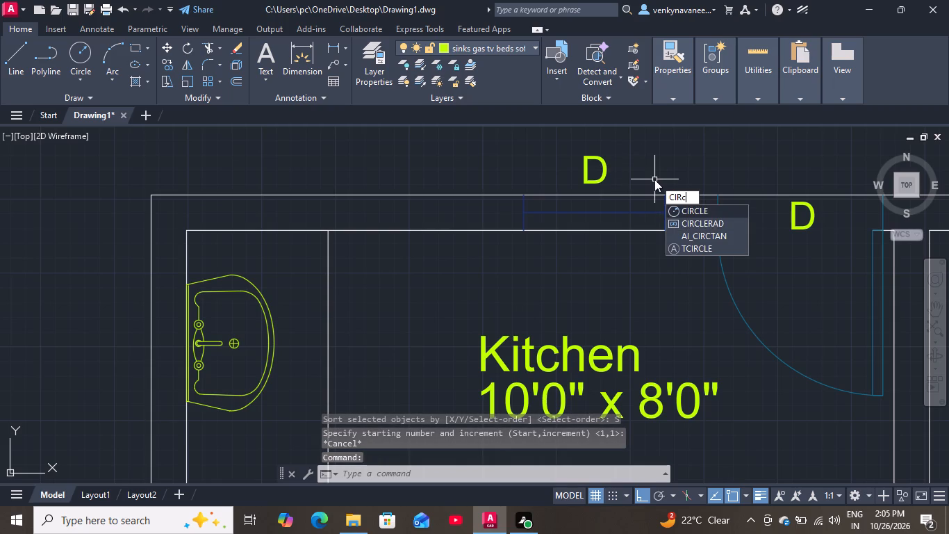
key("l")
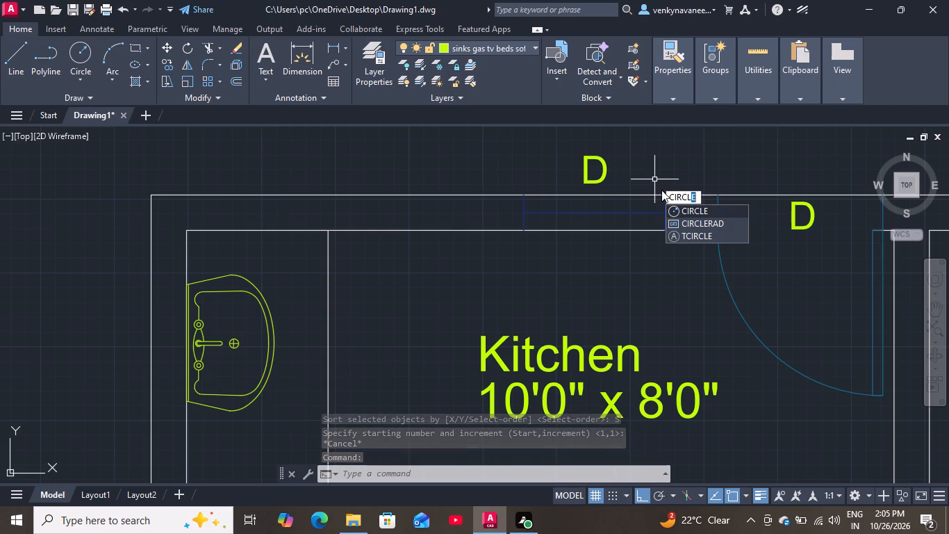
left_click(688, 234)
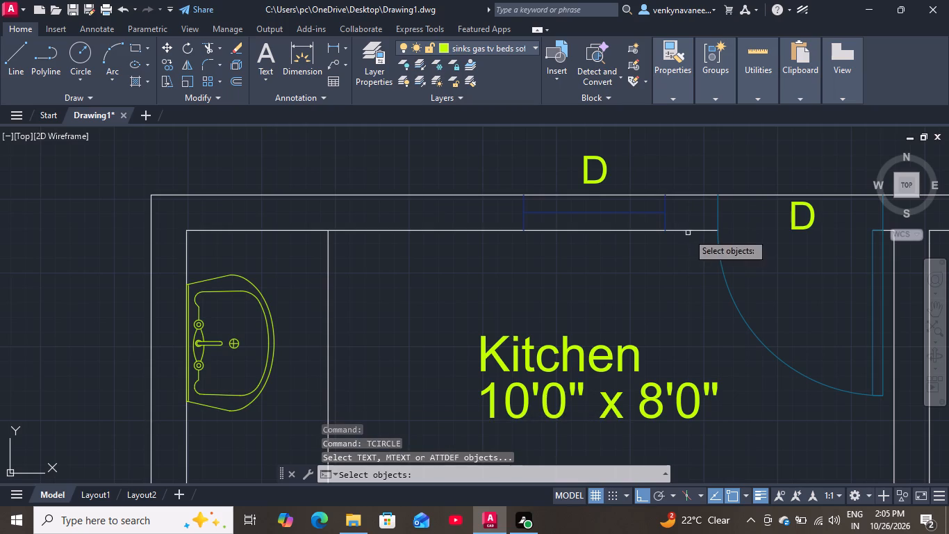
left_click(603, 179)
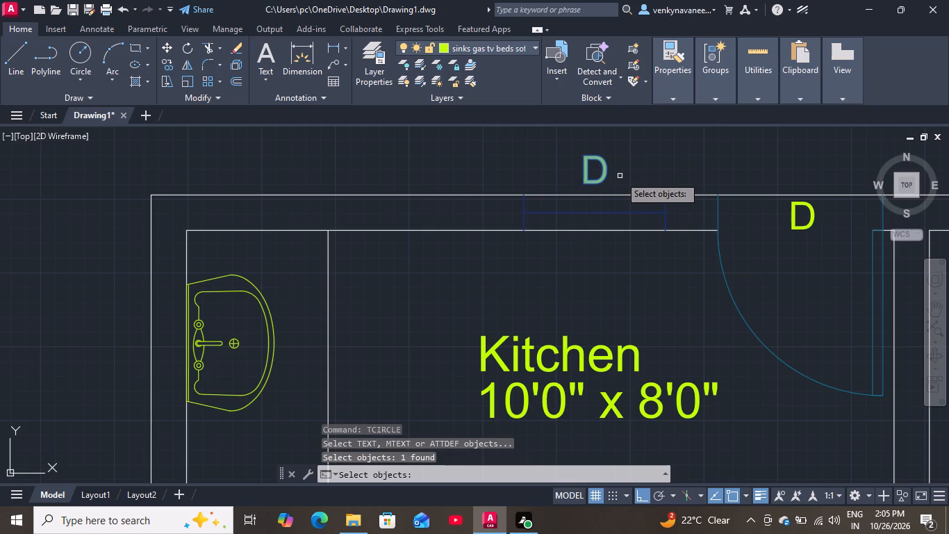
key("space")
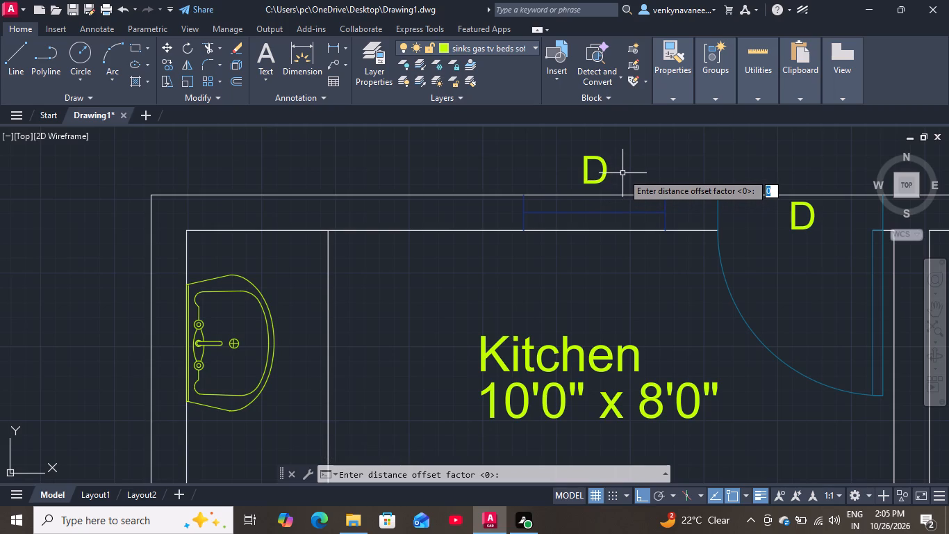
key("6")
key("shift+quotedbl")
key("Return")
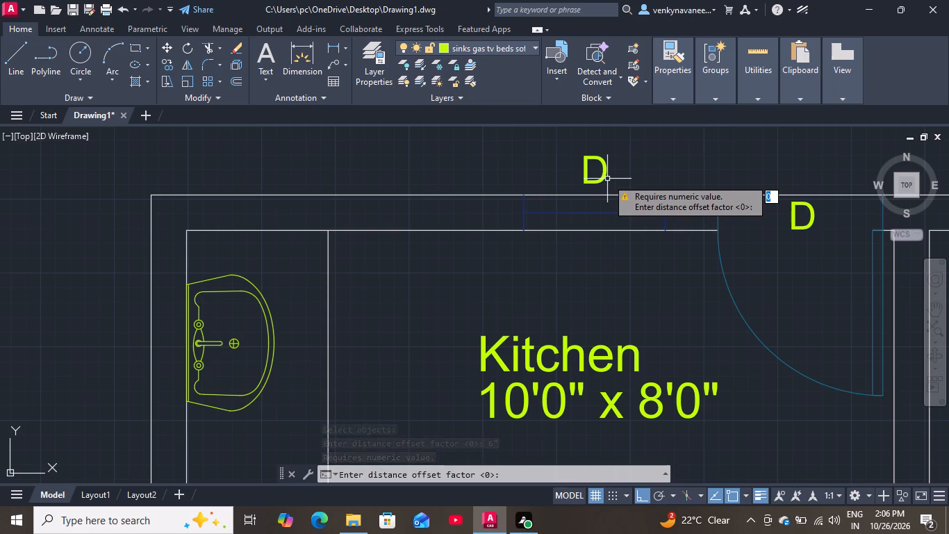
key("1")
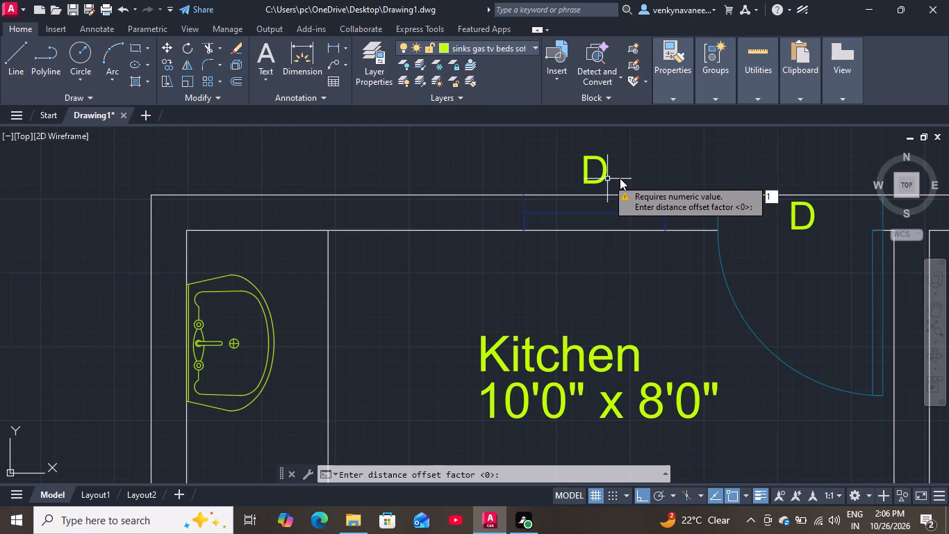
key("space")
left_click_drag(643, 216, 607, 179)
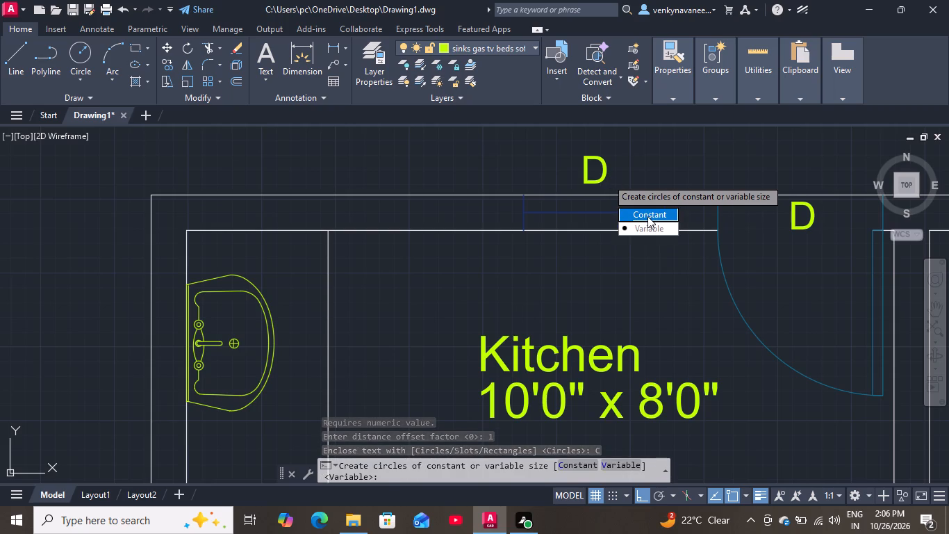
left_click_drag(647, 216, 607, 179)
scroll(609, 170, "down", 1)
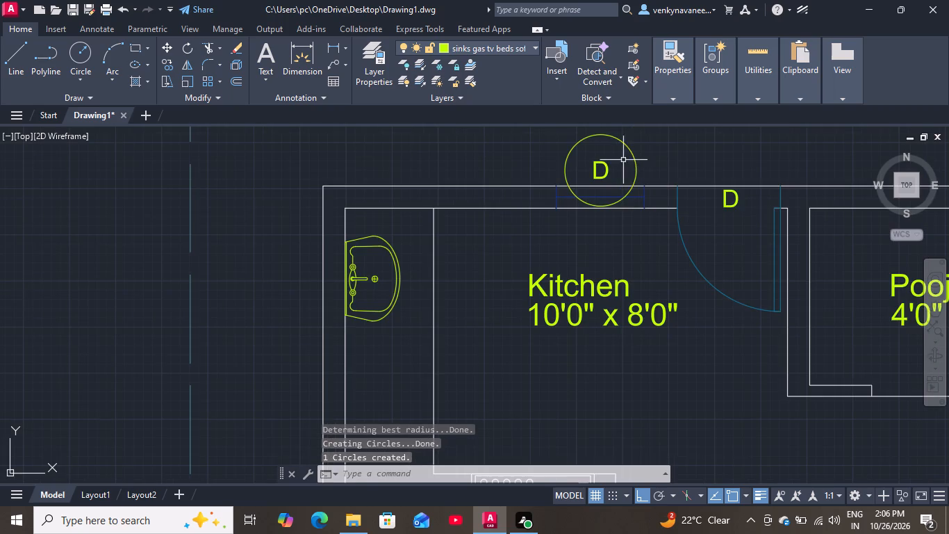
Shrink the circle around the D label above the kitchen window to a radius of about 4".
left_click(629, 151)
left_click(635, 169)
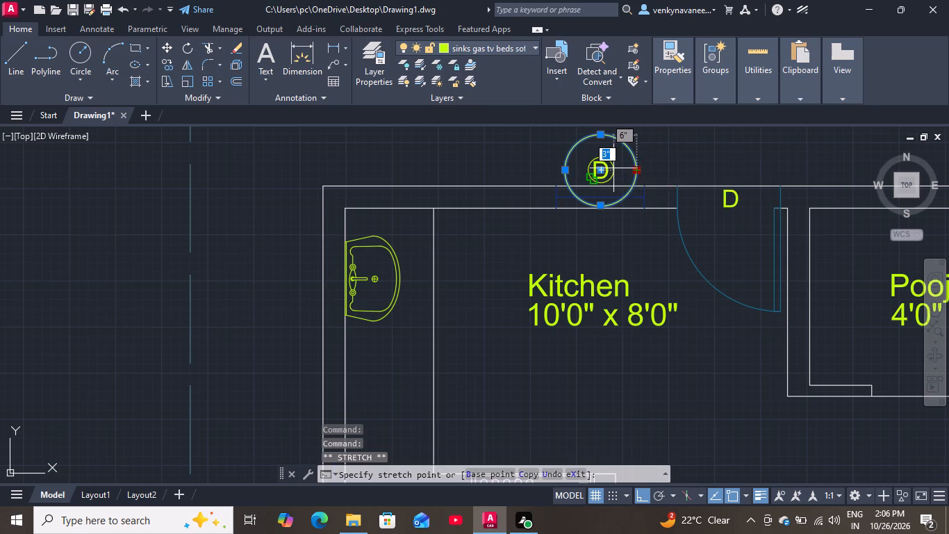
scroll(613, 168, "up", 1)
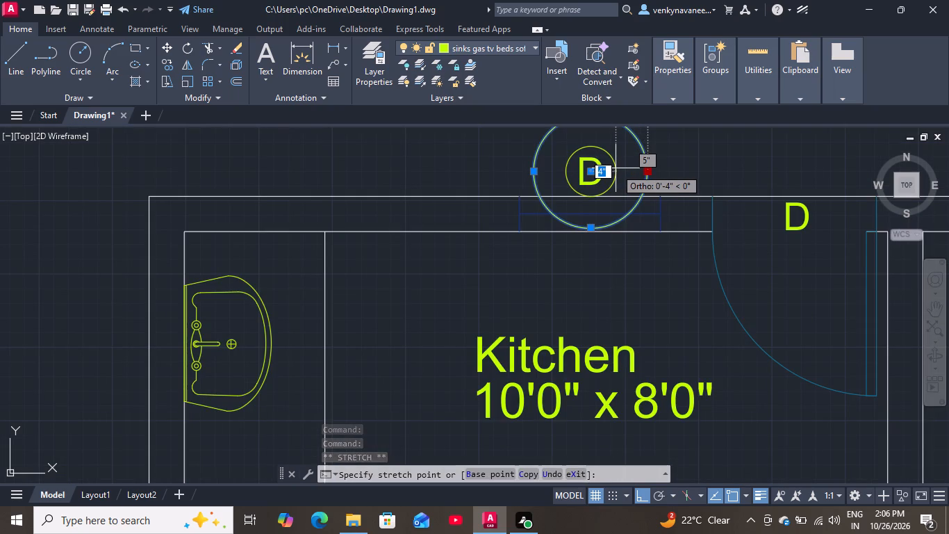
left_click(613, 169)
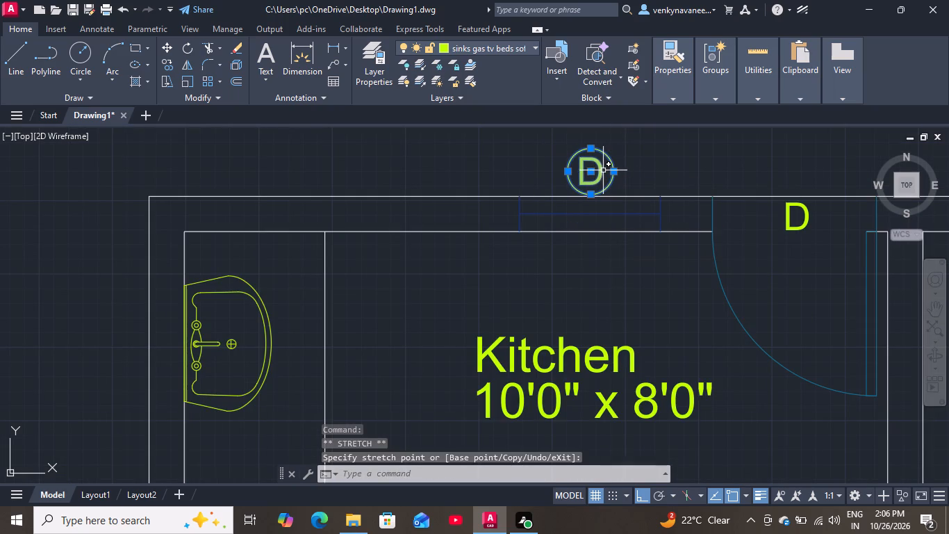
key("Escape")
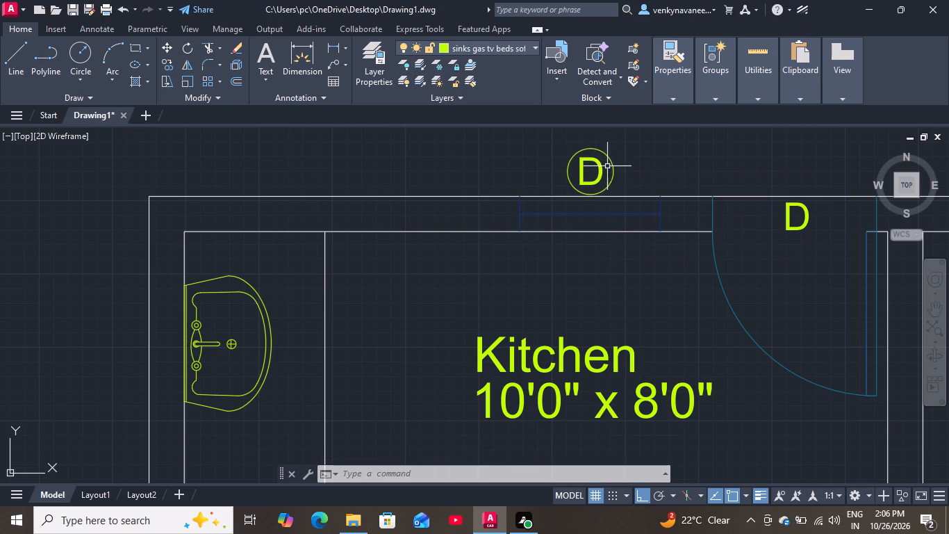
Change the text of the D label above the kitchen window to W2 and finish the text edit.
scroll(597, 170, "up", 2)
left_click(597, 170)
left_click(597, 170)
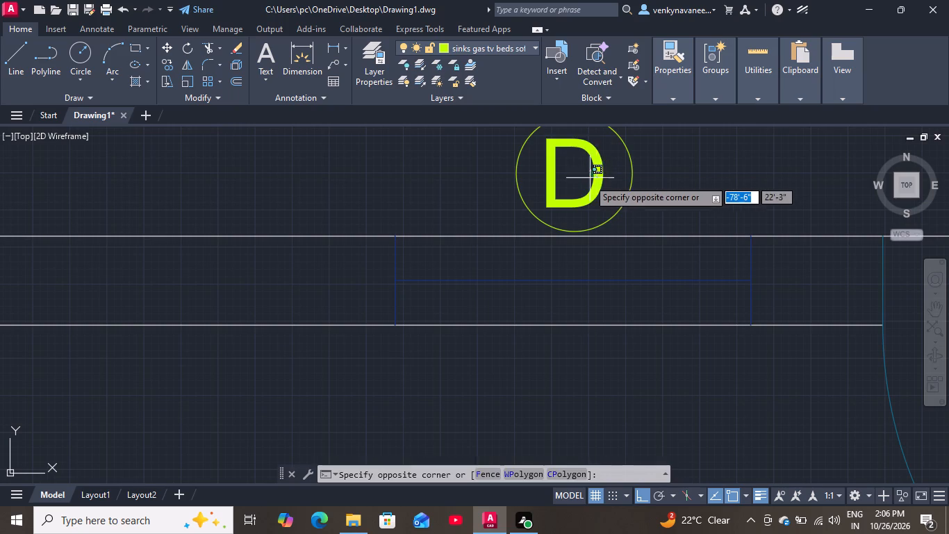
left_click(584, 182)
double_click(594, 175)
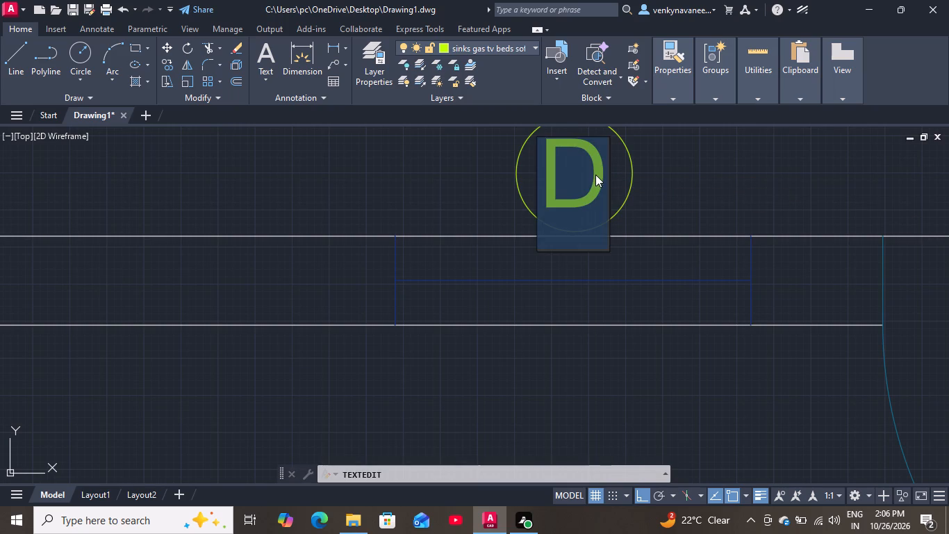
type("W2")
left_click(711, 200)
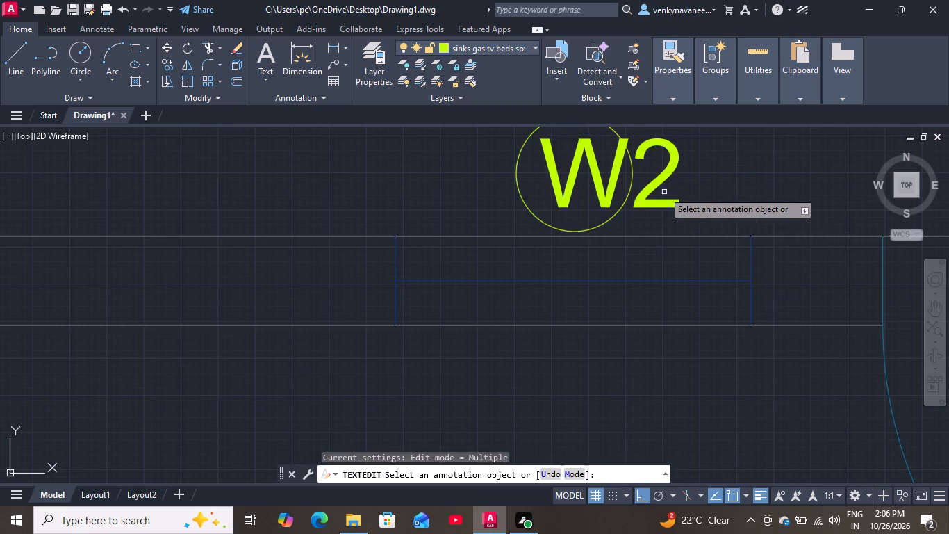
key("space")
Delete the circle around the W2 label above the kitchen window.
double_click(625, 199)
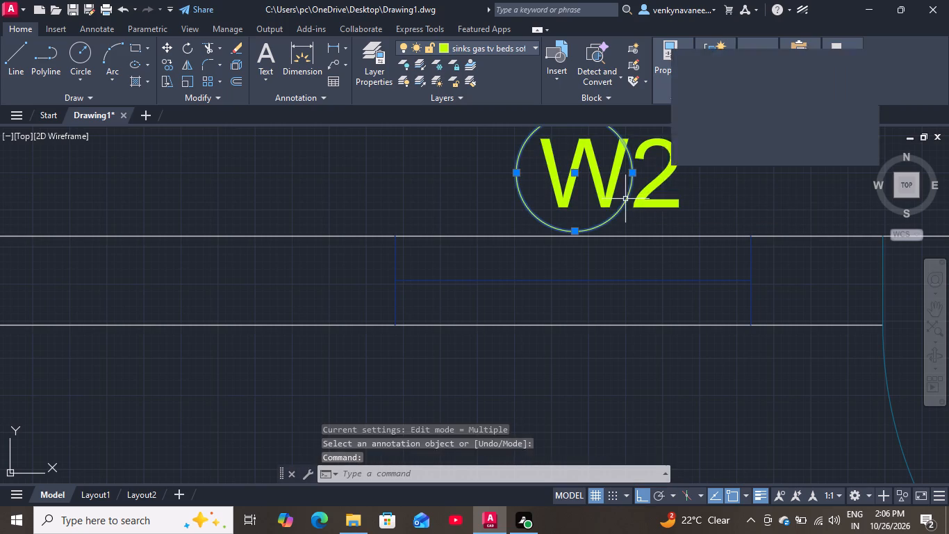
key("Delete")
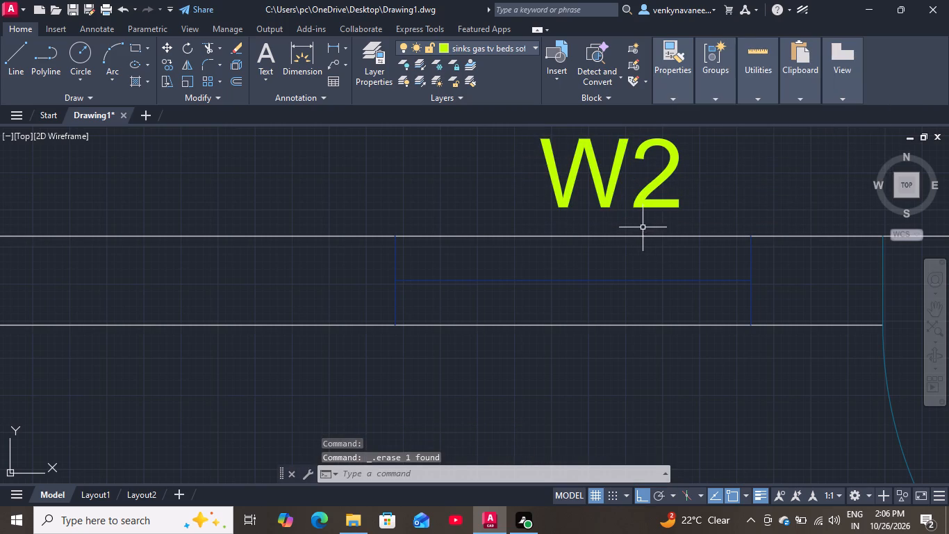
Move the W2 label up about 4" from the outer wall and shift it sideways to centre it over the kitchen window.
scroll(638, 200, "down", 1)
left_click(639, 203)
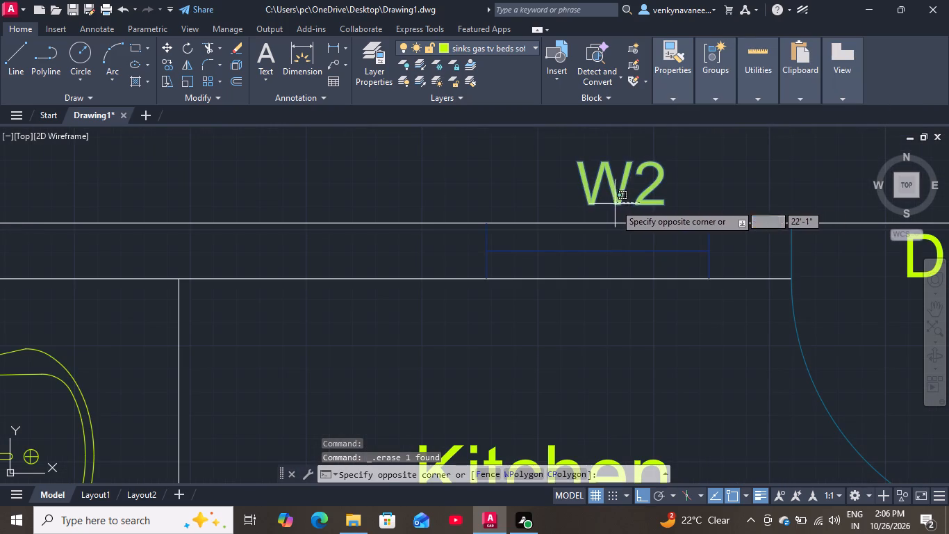
left_click(605, 203)
left_click(575, 205)
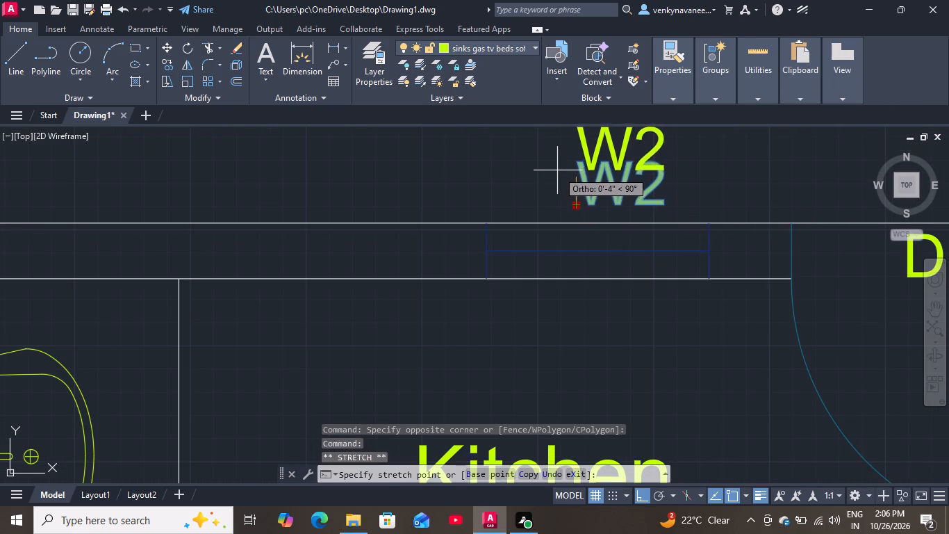
left_click(548, 166)
left_click(581, 166)
left_click(578, 167)
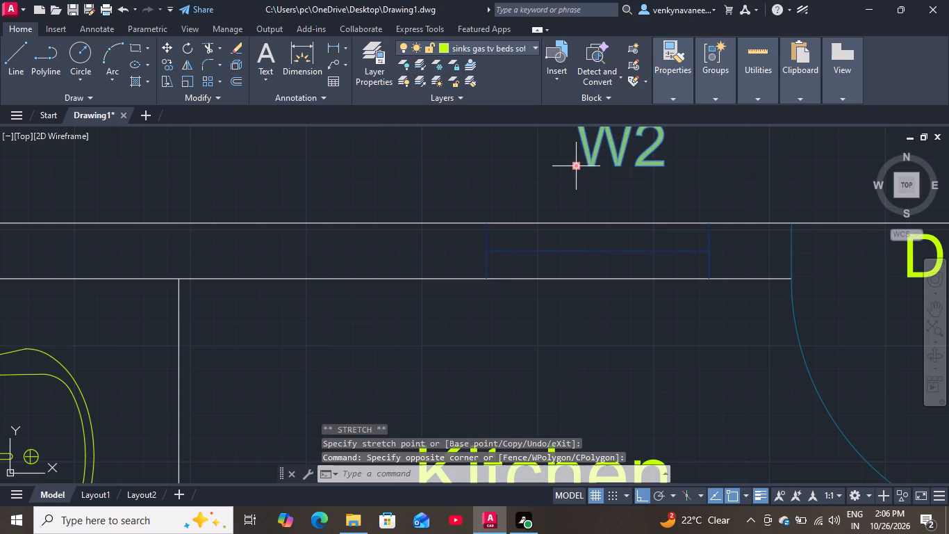
left_click(578, 167)
left_click(553, 170)
scroll(558, 188, "down", 1)
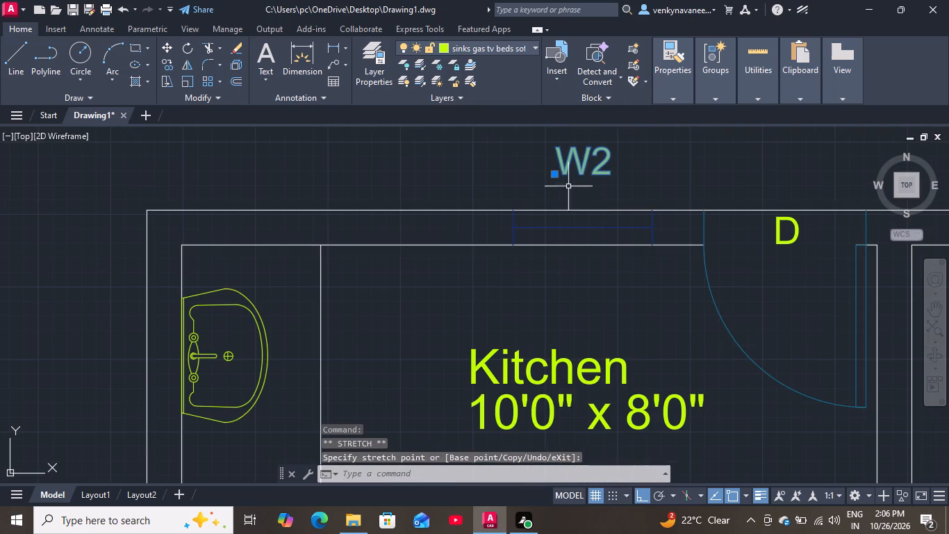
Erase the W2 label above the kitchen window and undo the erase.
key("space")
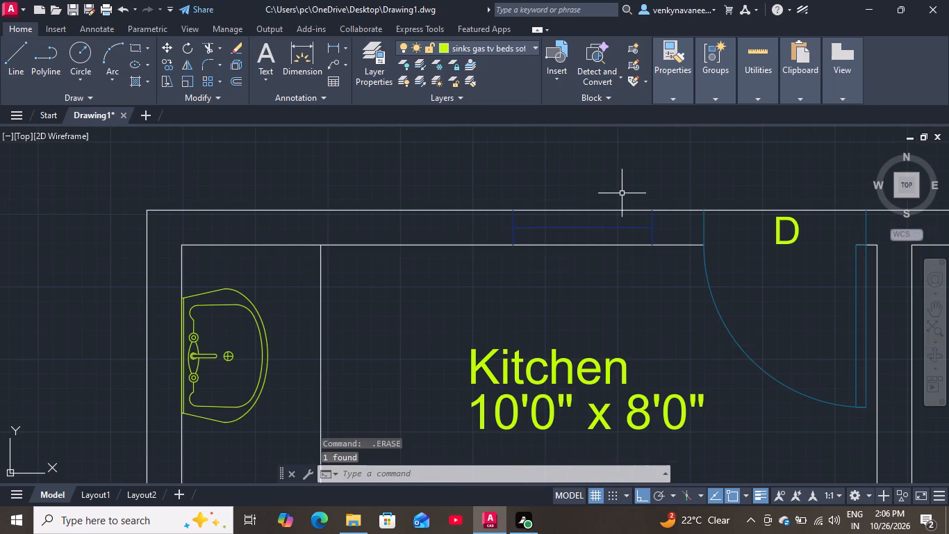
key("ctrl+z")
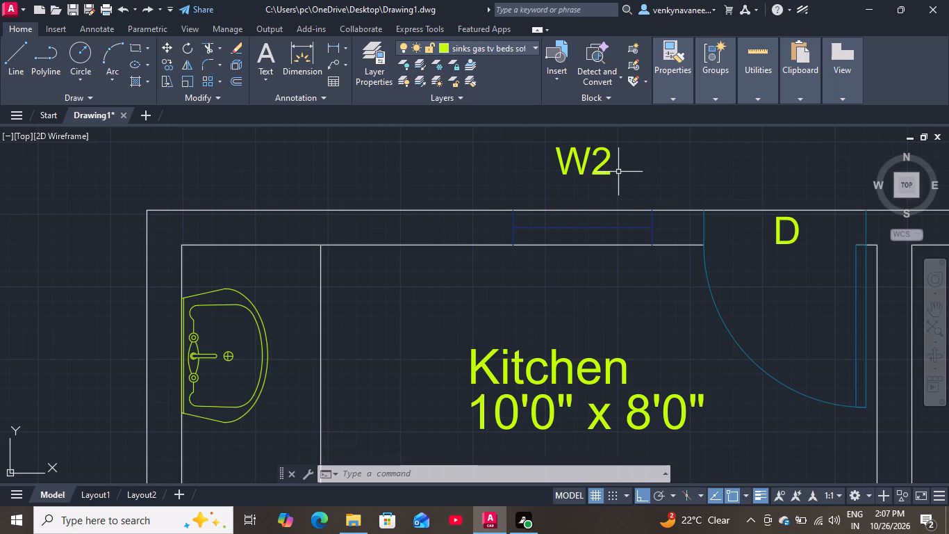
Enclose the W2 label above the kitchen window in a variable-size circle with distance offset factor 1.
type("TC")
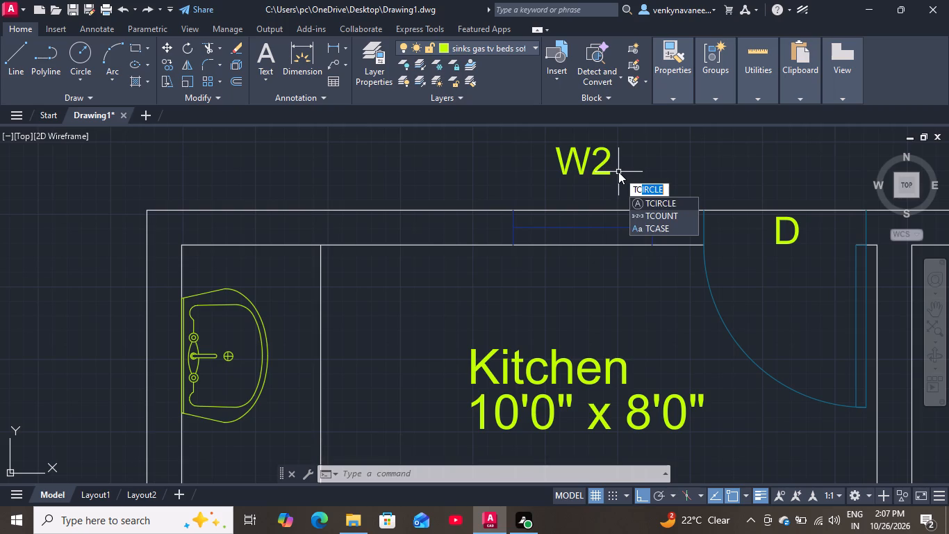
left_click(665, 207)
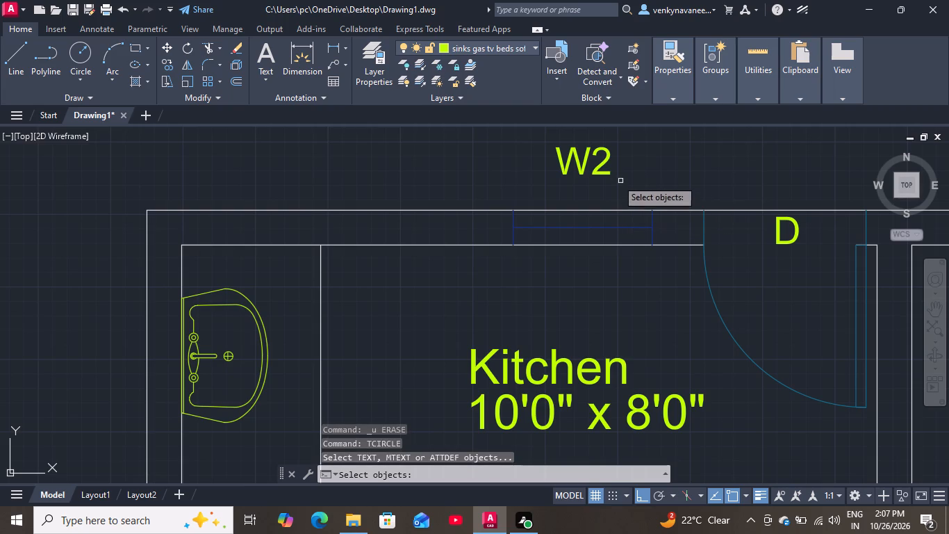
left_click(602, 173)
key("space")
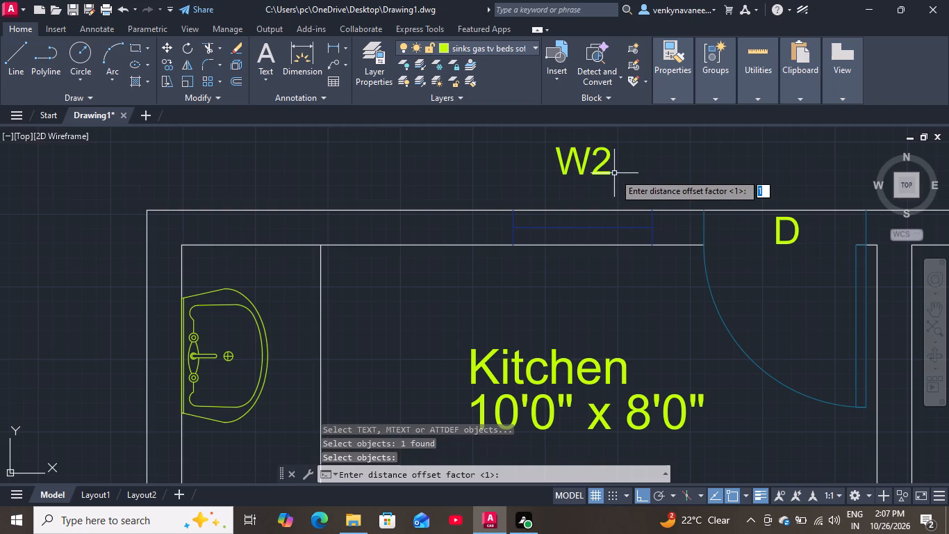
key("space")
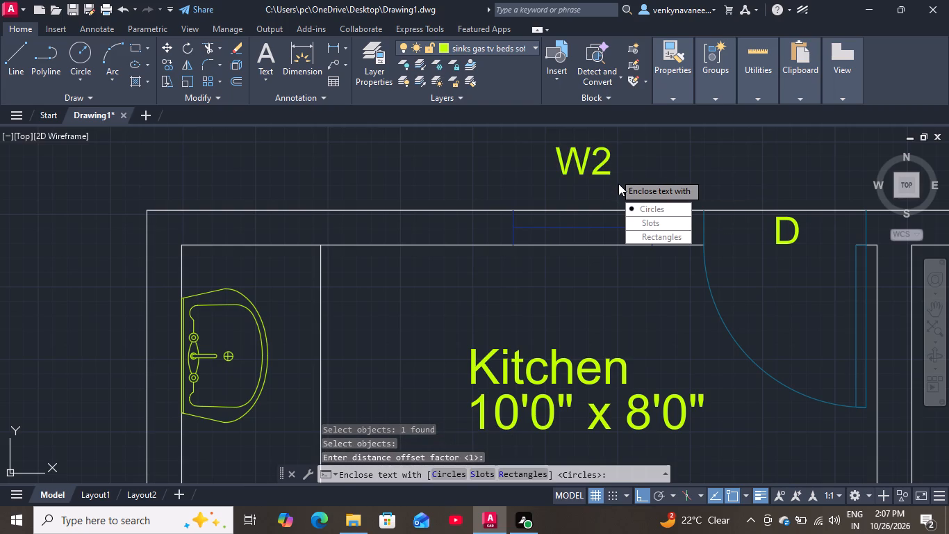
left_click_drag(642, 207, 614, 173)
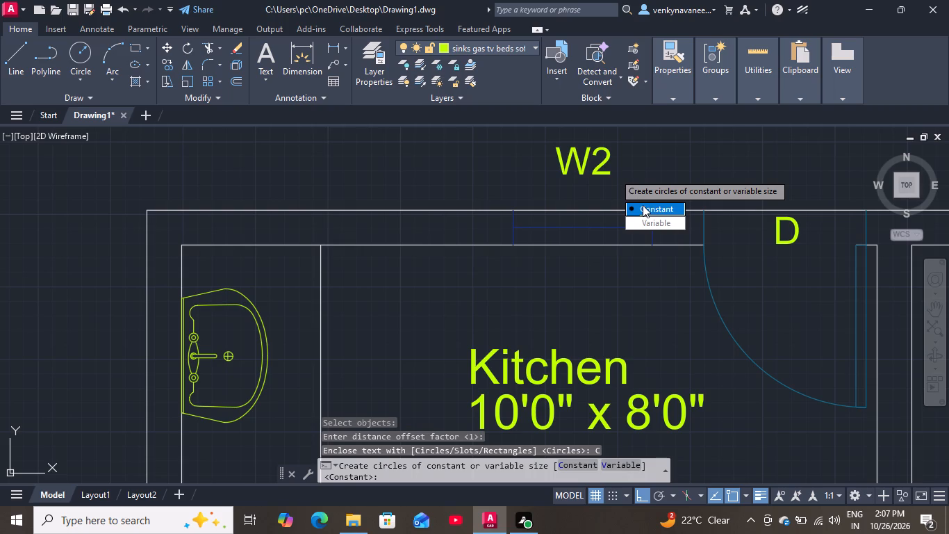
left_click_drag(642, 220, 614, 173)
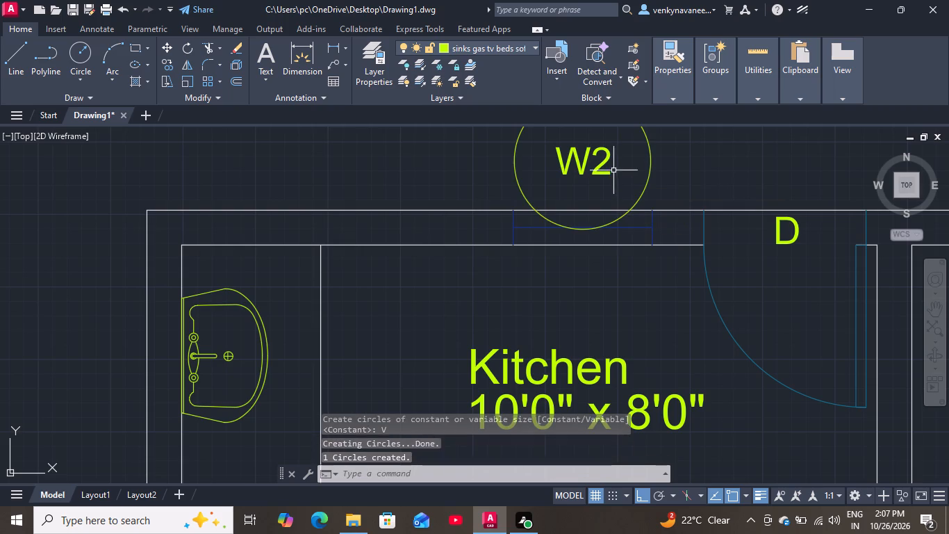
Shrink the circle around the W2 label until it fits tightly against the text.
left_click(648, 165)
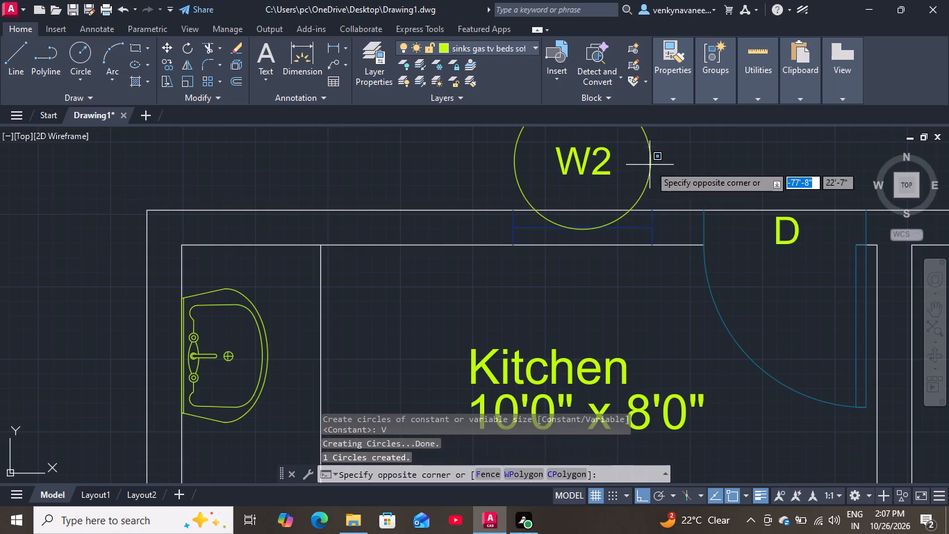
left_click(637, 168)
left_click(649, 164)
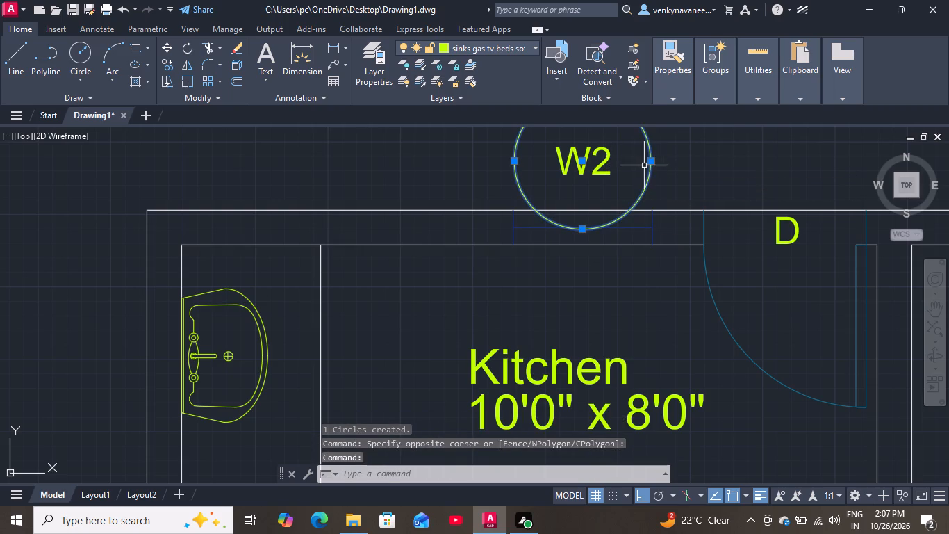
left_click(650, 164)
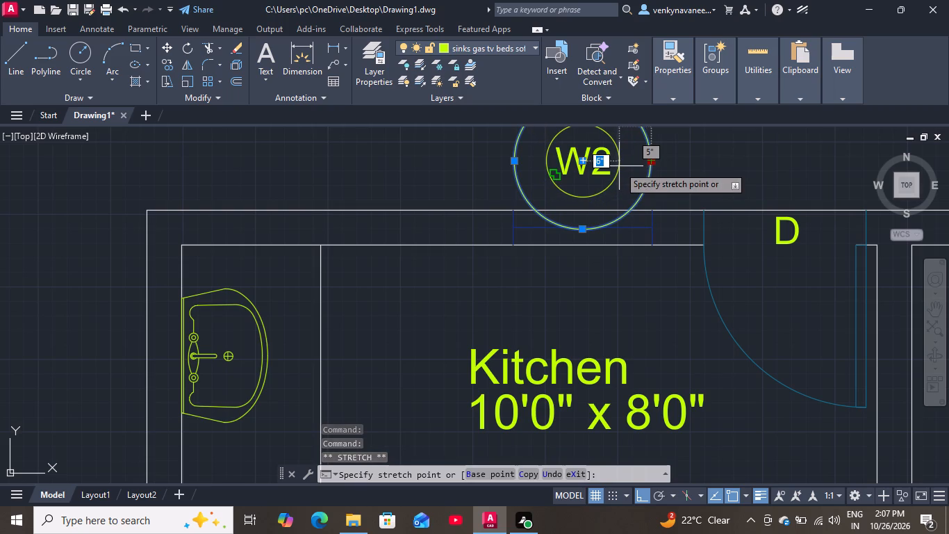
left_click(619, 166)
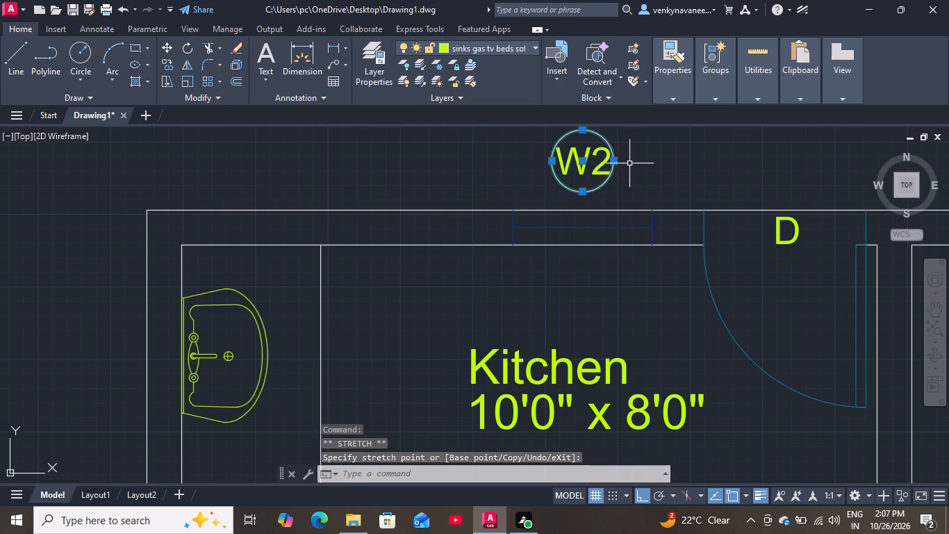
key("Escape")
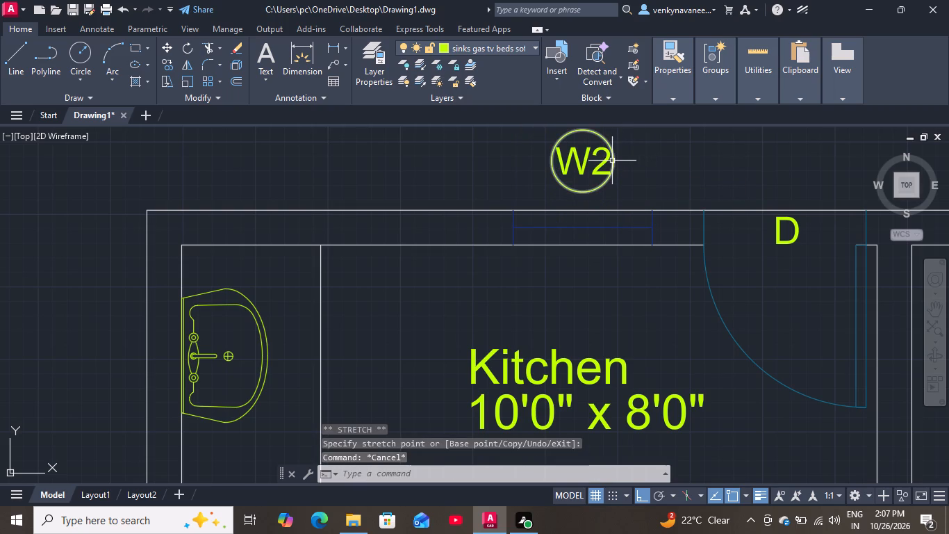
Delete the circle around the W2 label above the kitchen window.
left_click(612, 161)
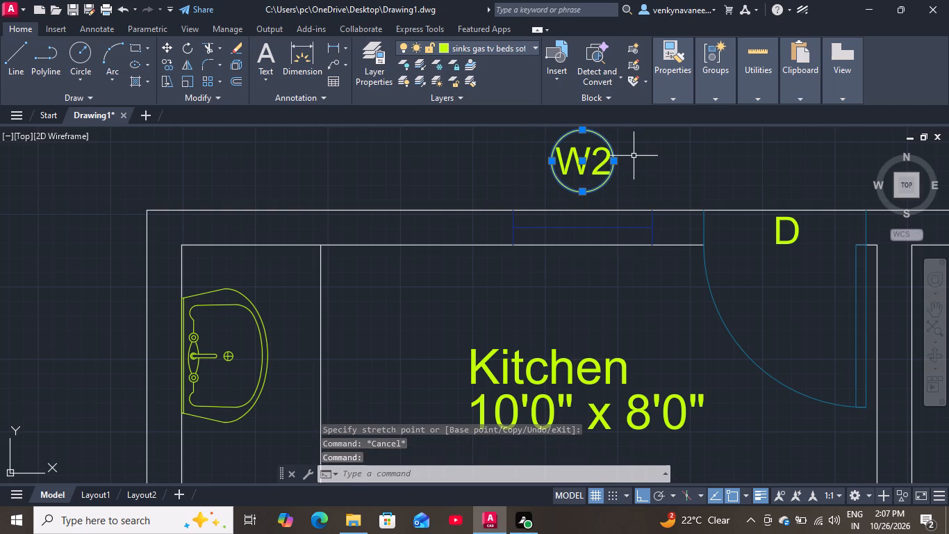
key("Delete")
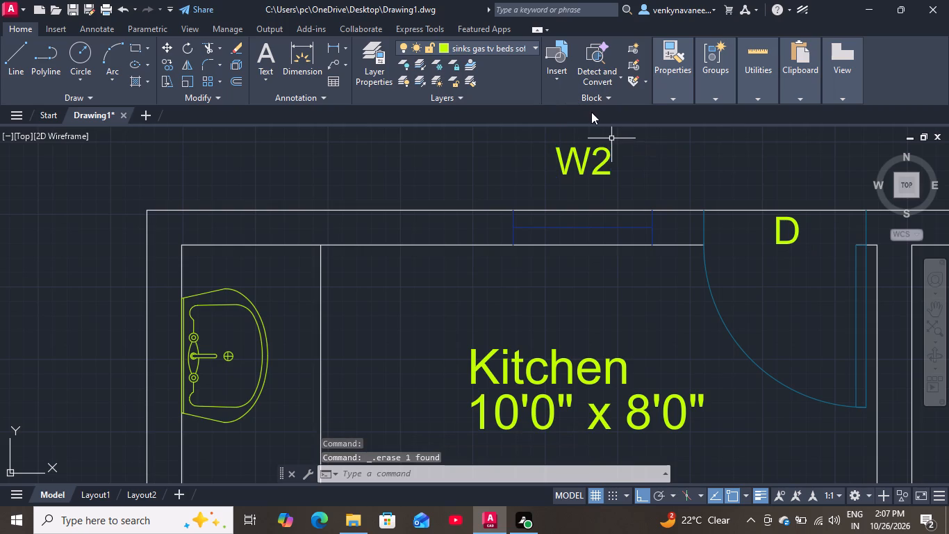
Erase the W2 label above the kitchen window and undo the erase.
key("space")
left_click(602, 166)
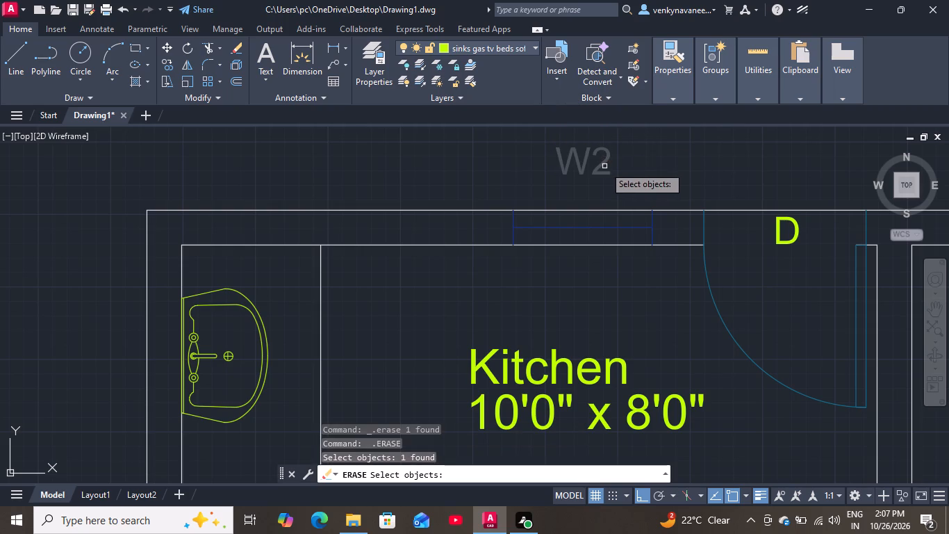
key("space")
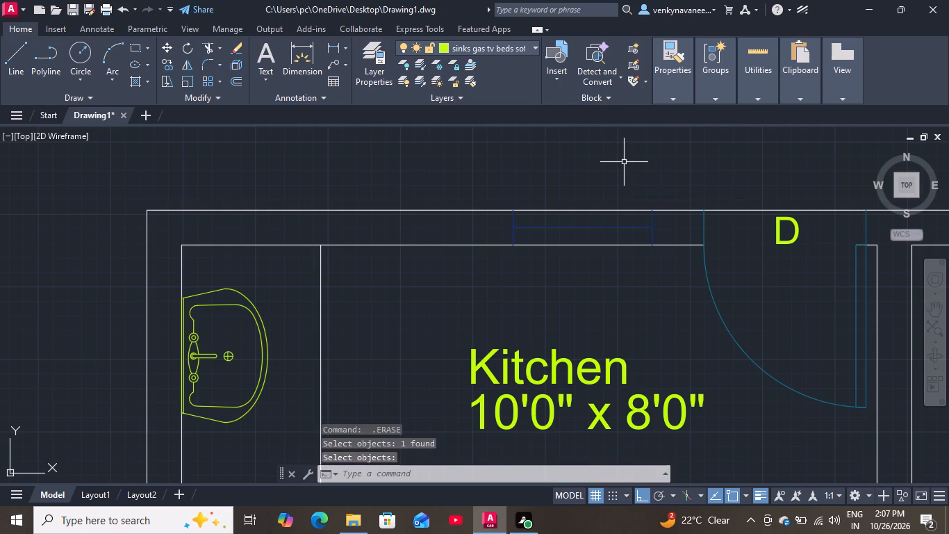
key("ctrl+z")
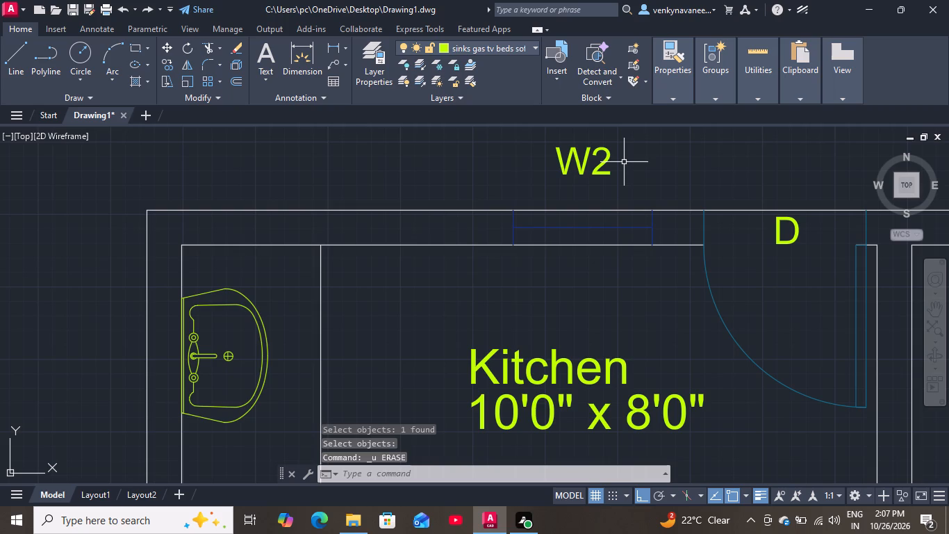
Enclose the W2 label above the kitchen window in a variable-size circle, trying offset factor 6" and settling on 1.
key("t")
key("c")
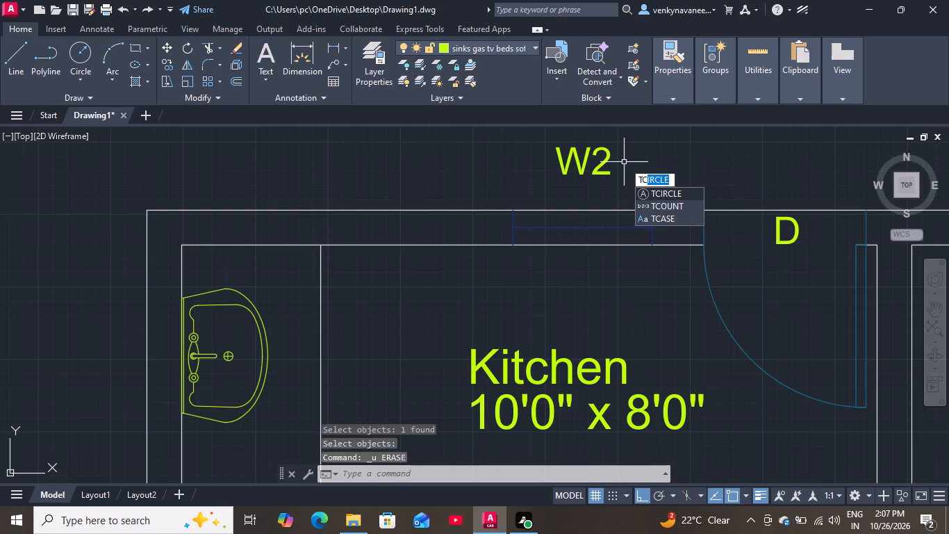
left_click(651, 191)
left_click(600, 172)
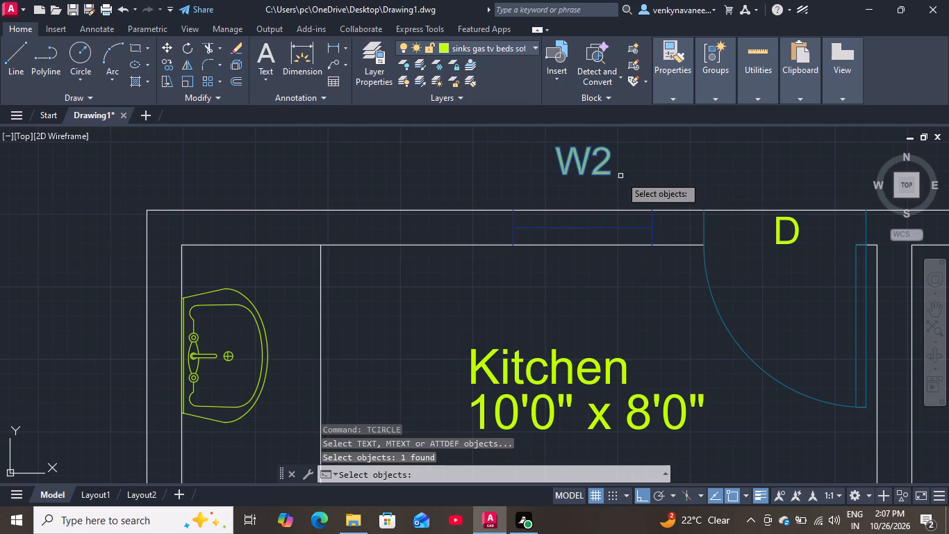
key("space")
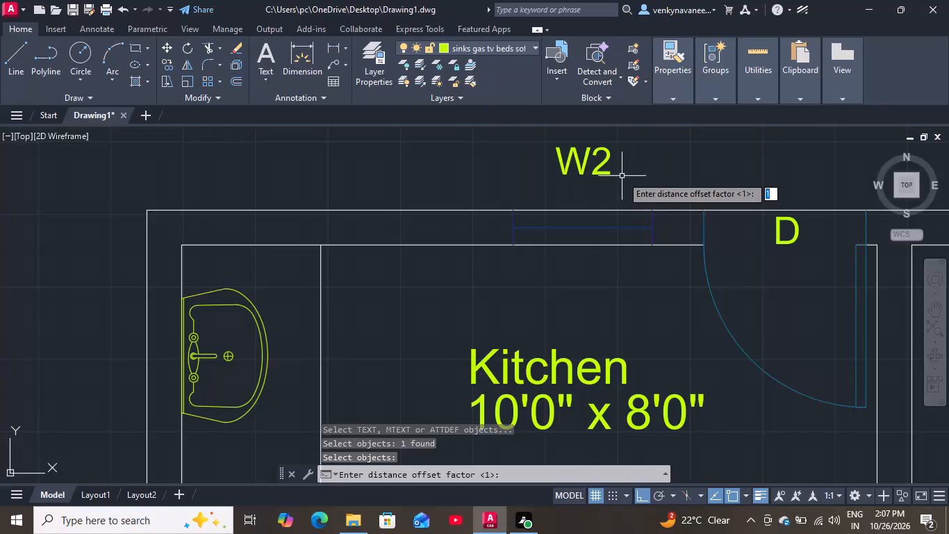
type("6\"")
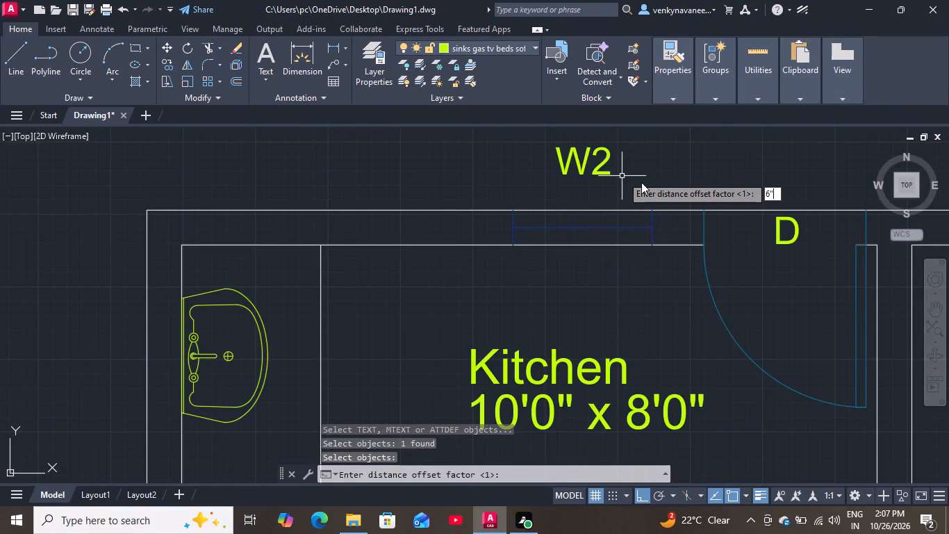
key("Return")
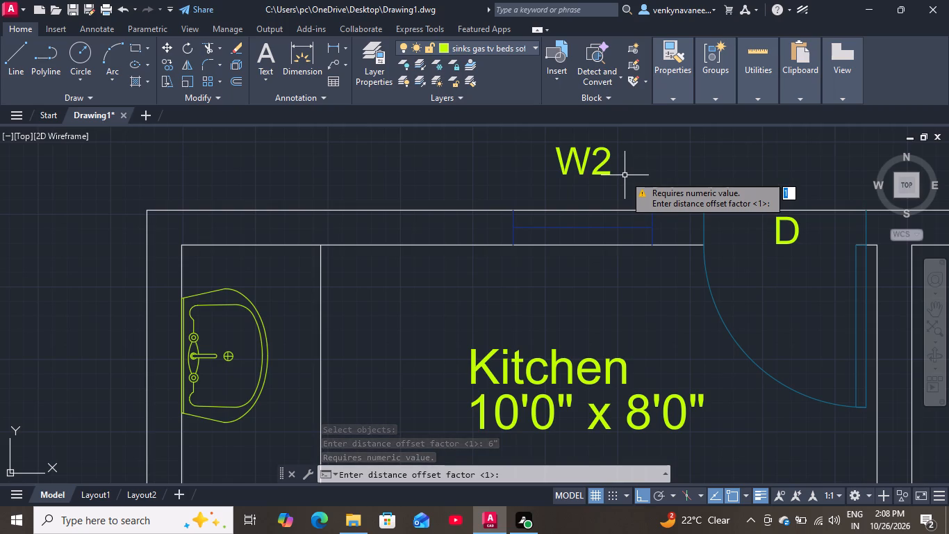
key("6")
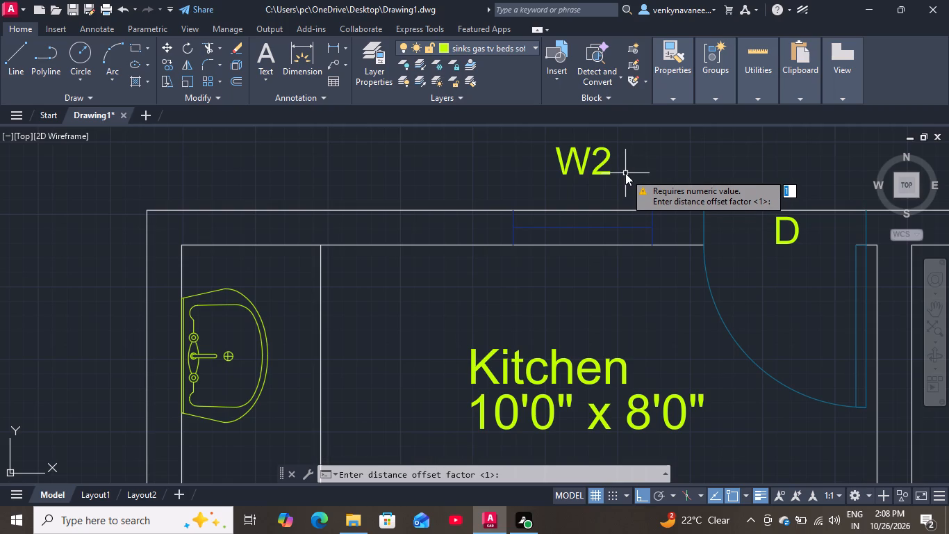
key("shift+quotedbl")
key("Return")
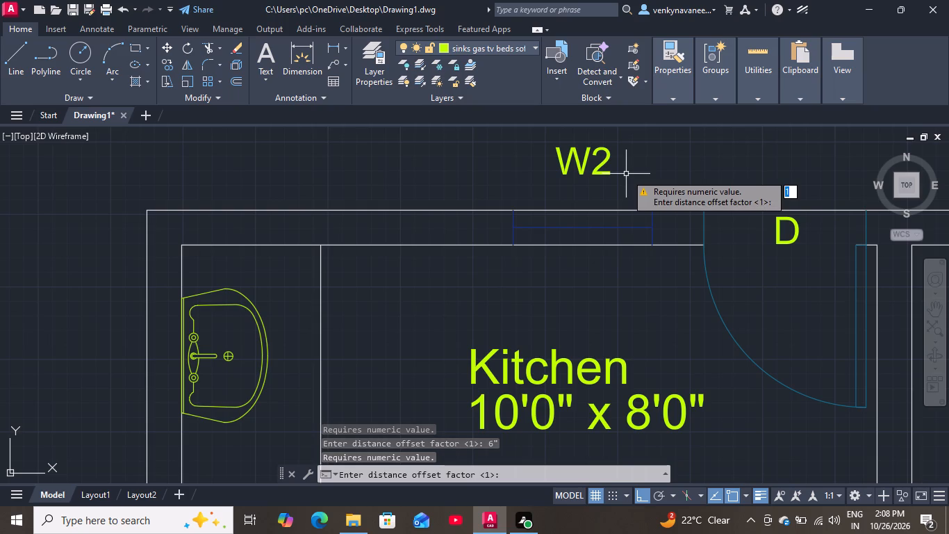
key("Return")
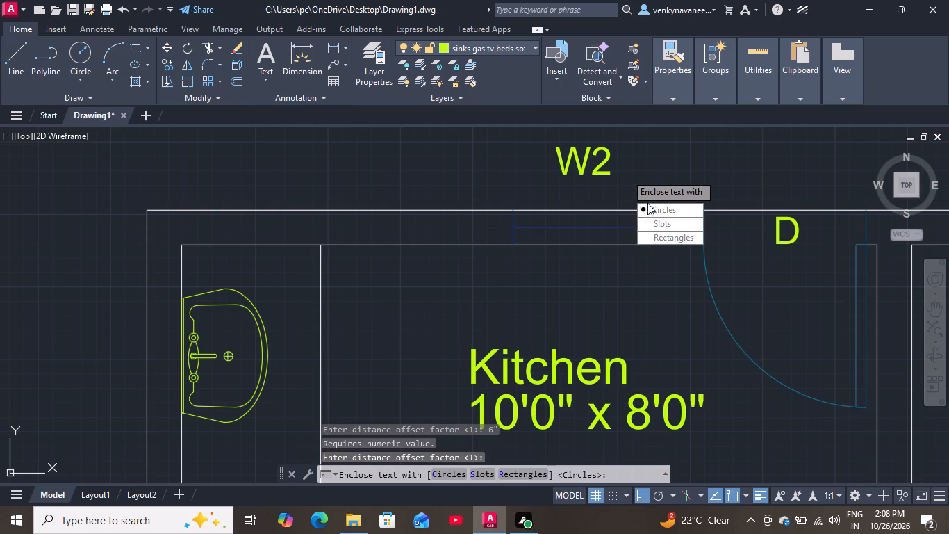
left_click_drag(655, 210, 626, 174)
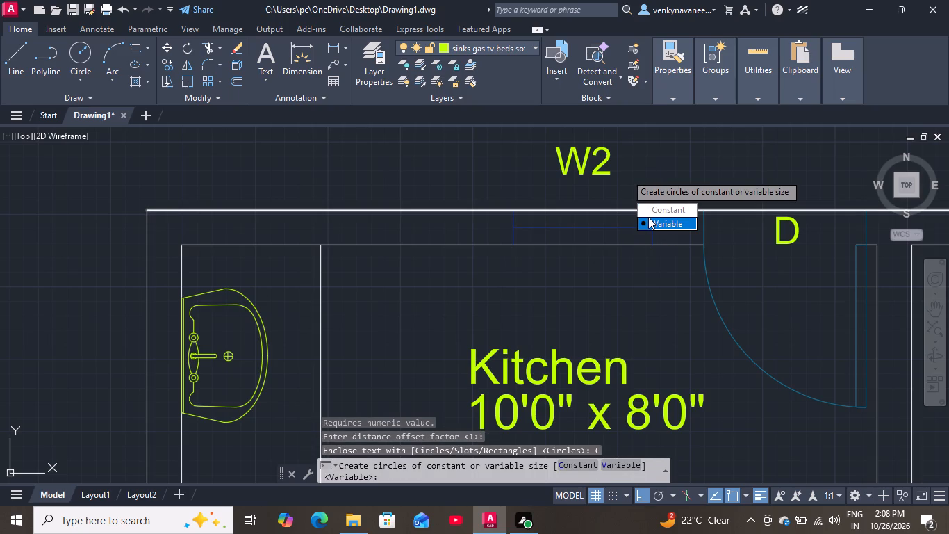
left_click_drag(648, 218, 626, 174)
Shrink the circle around the W2 label to leave a small gap around the text and clear the outer wall.
left_click(652, 161)
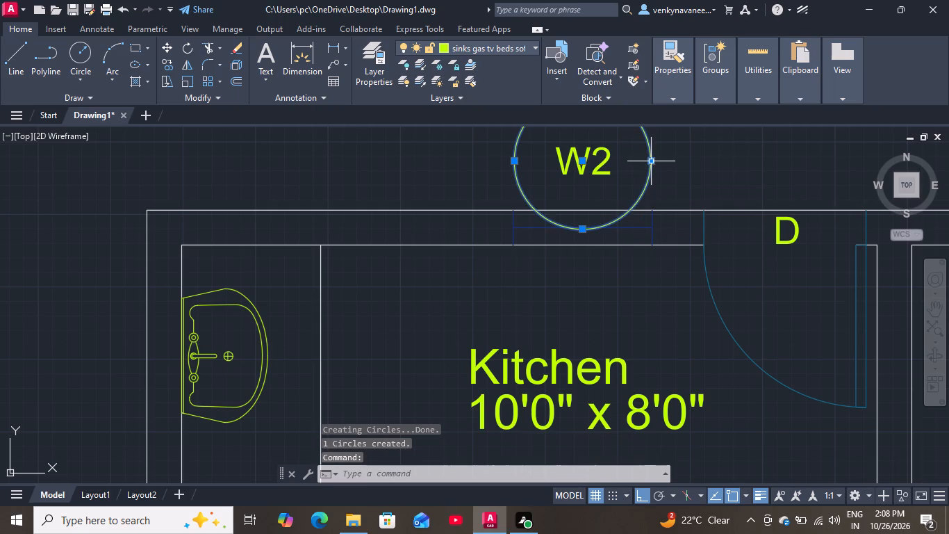
left_click(649, 162)
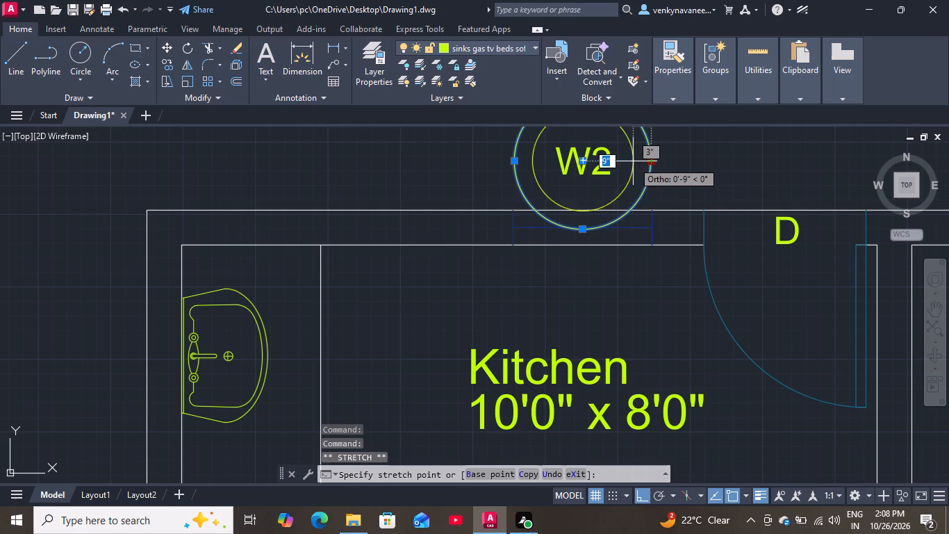
left_click(622, 164)
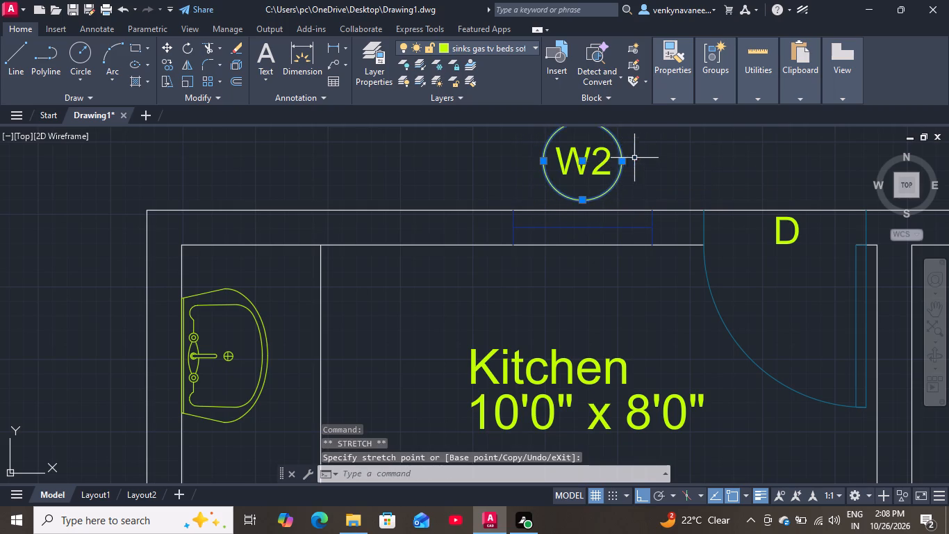
key("Escape")
Copy the circled W2 label from above the kitchen window to the window in the kitchen's left wall.
left_click_drag(629, 149, 625, 151)
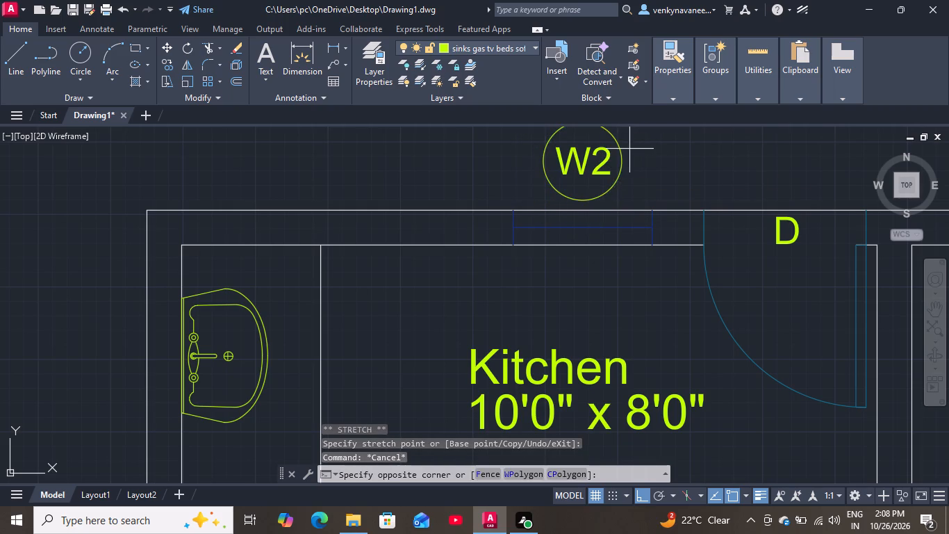
left_click_drag(625, 151, 621, 153)
left_click(583, 168)
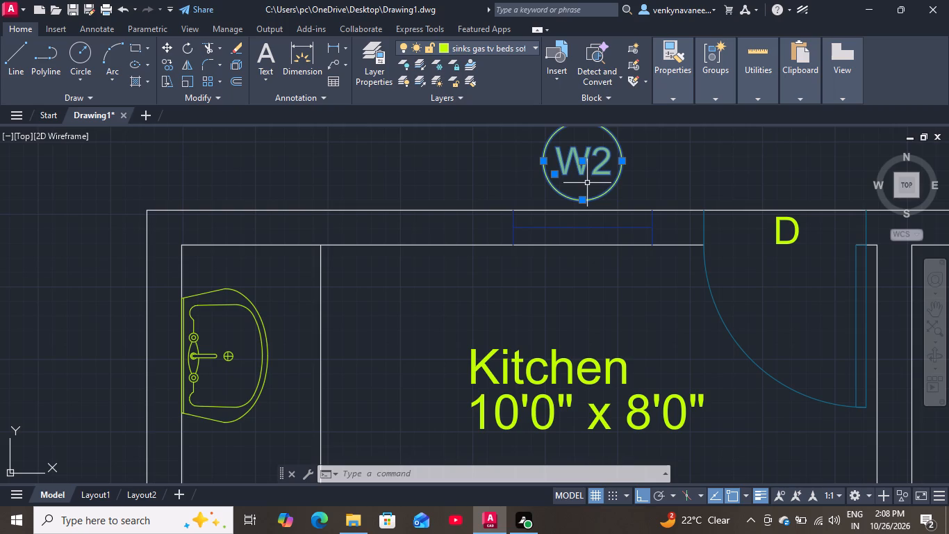
key("c")
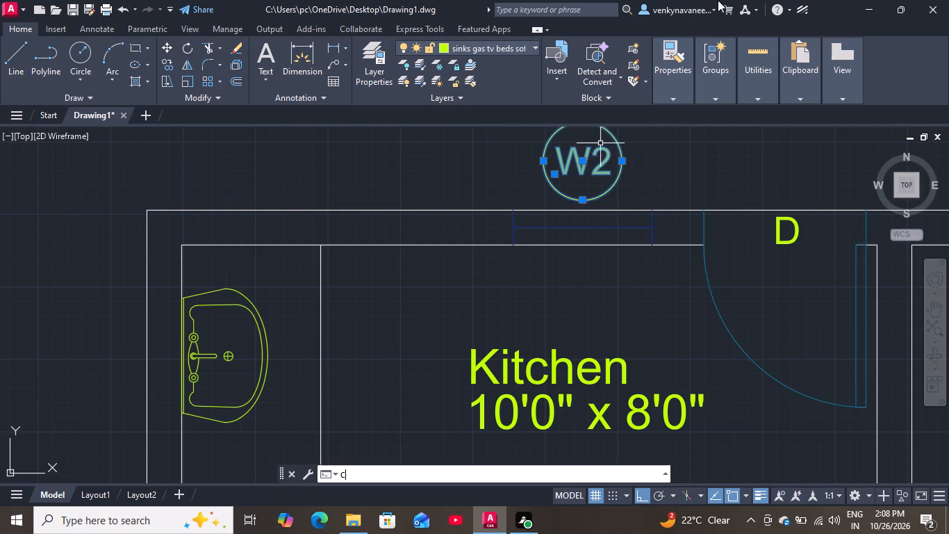
key("o")
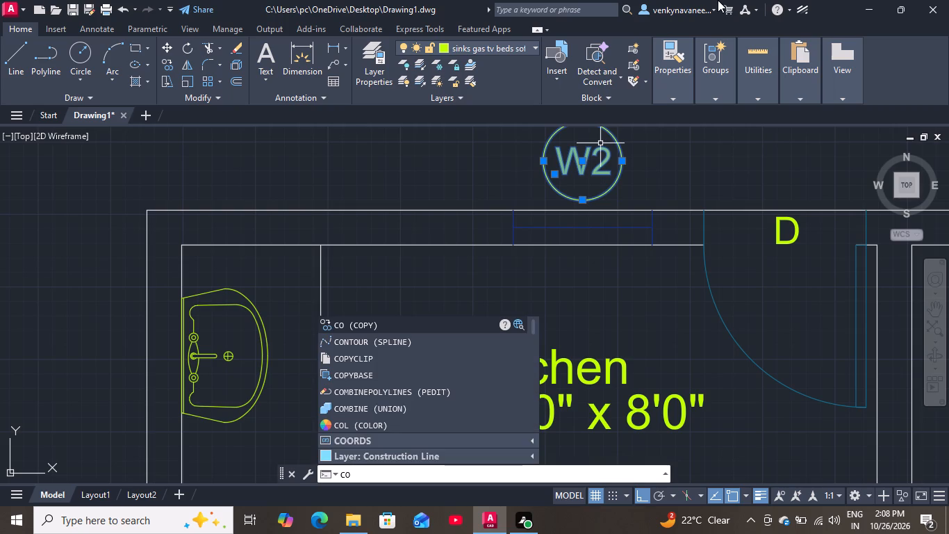
key("Return")
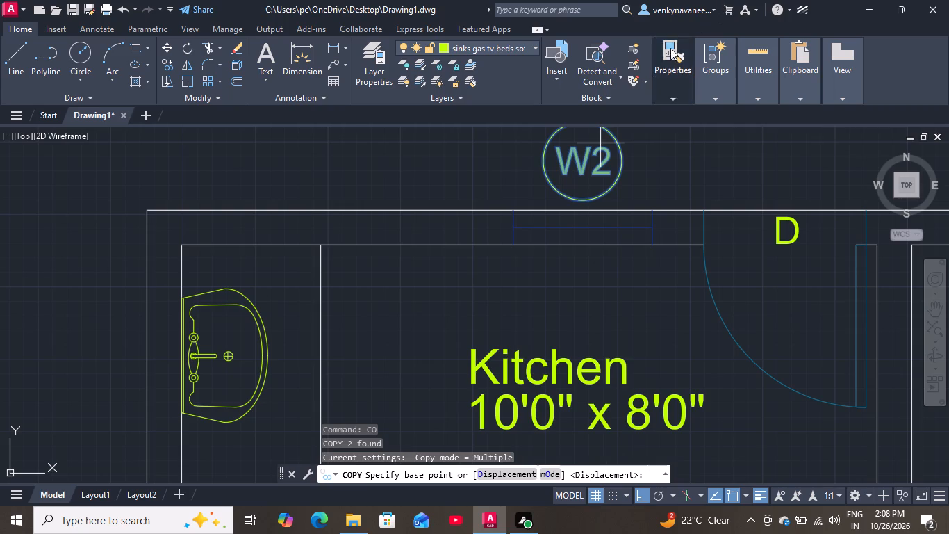
left_click(530, 190)
scroll(488, 175, "down", 4)
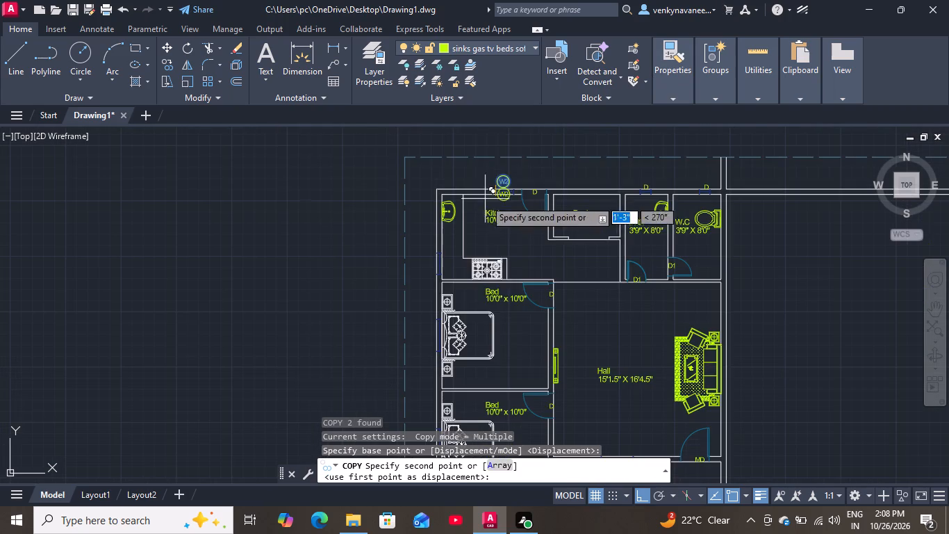
scroll(429, 314, "up", 1)
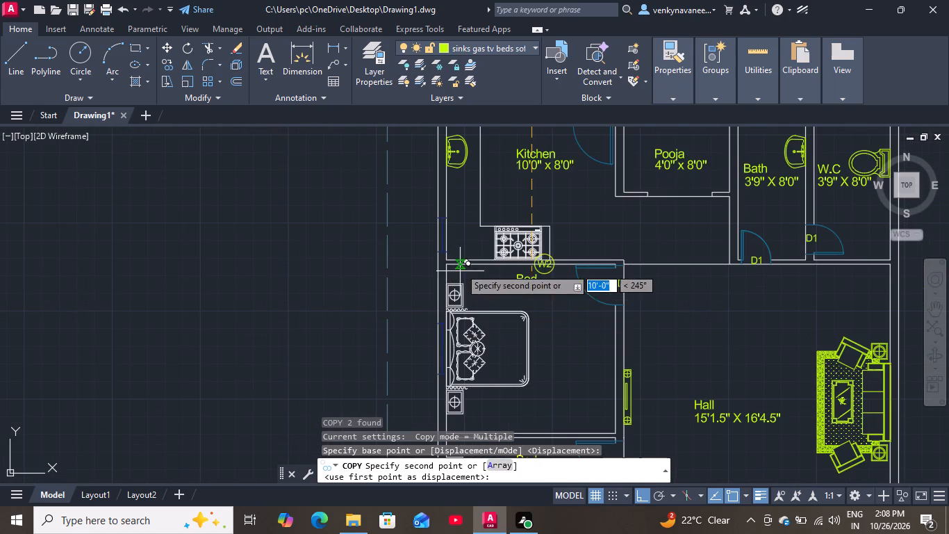
scroll(445, 229, "up", 2)
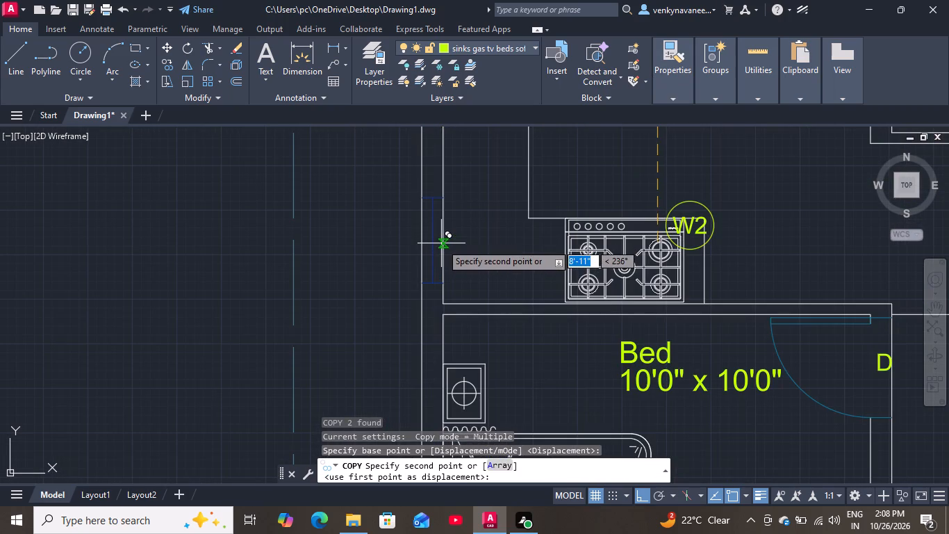
left_click(441, 243)
Place another copy of the circled W2 label at the window between the hall and the parking.
scroll(518, 189, "down", 3)
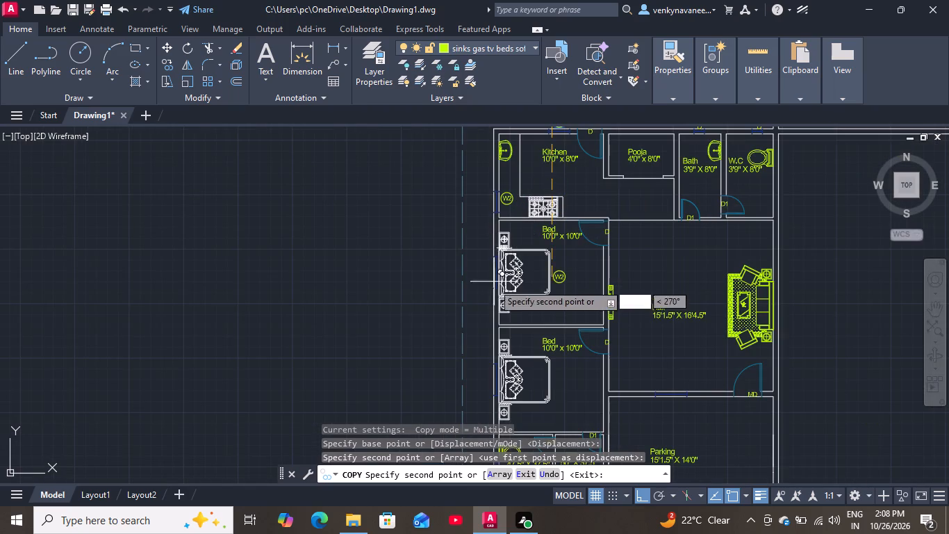
scroll(485, 254, "down", 1)
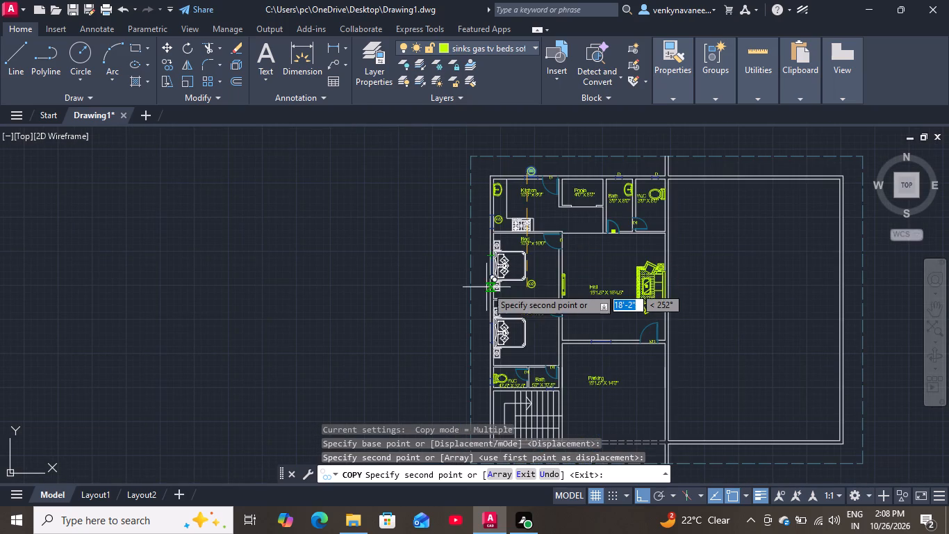
scroll(487, 295, "up", 1)
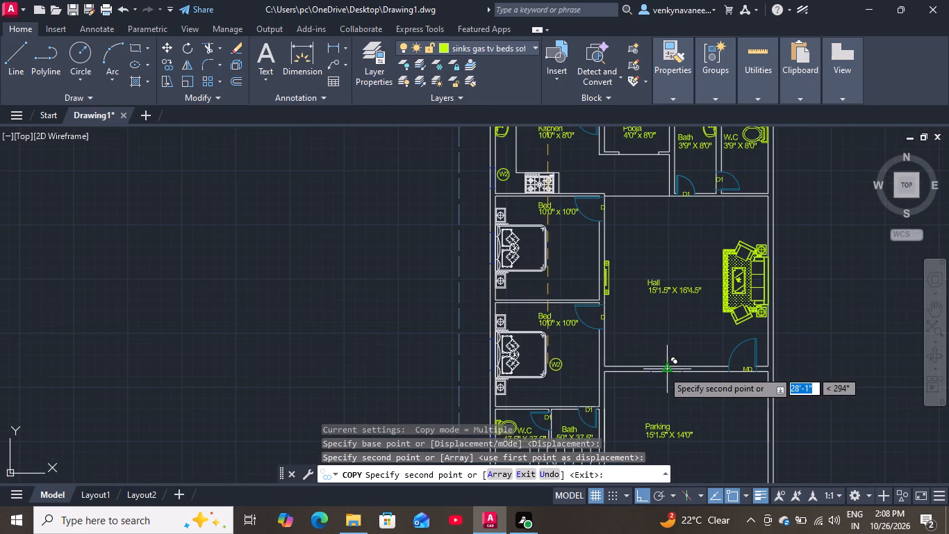
scroll(663, 371, "up", 3)
left_click(658, 353)
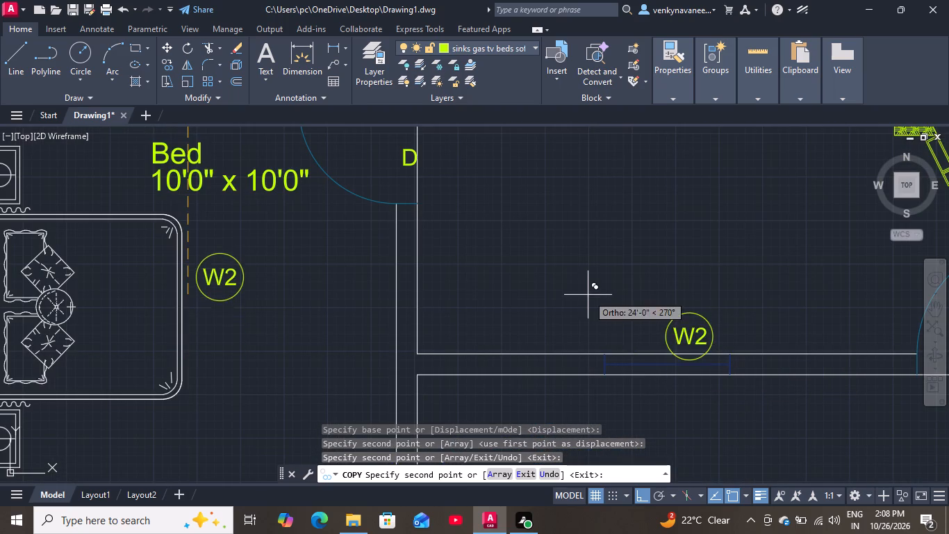
Place another copy of the circled W2 label at the window of the W.C beside the staircase.
scroll(588, 291, "down", 3)
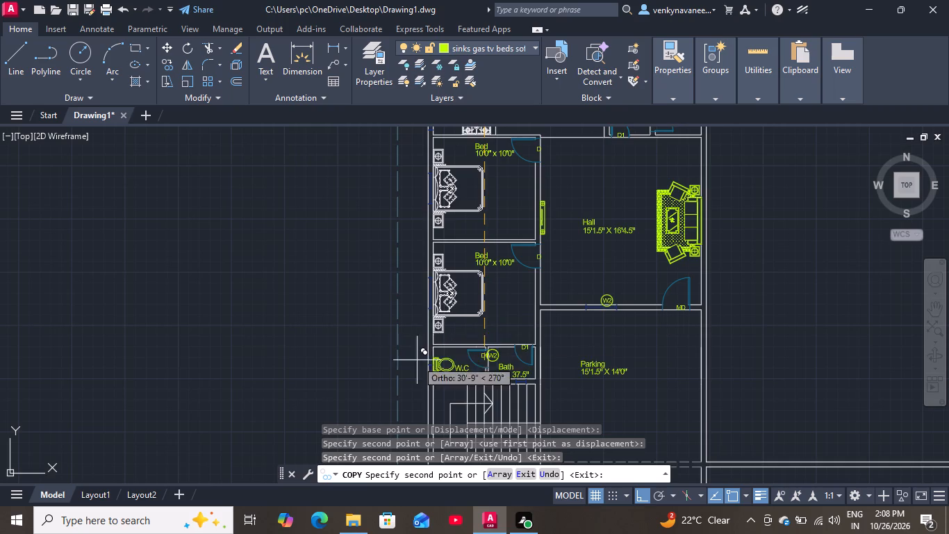
scroll(433, 316, "down", 2)
scroll(431, 344, "up", 4)
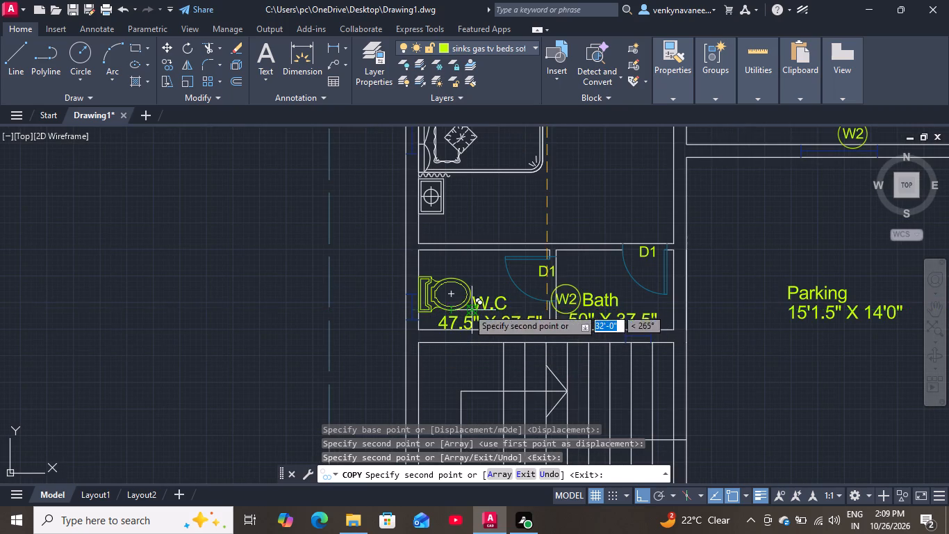
scroll(554, 289, "down", 1)
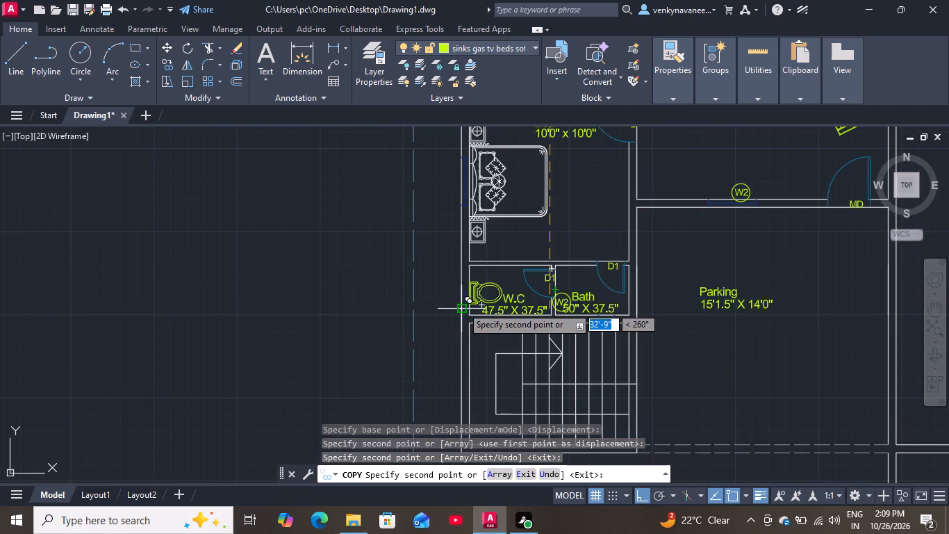
scroll(462, 307, "up", 4)
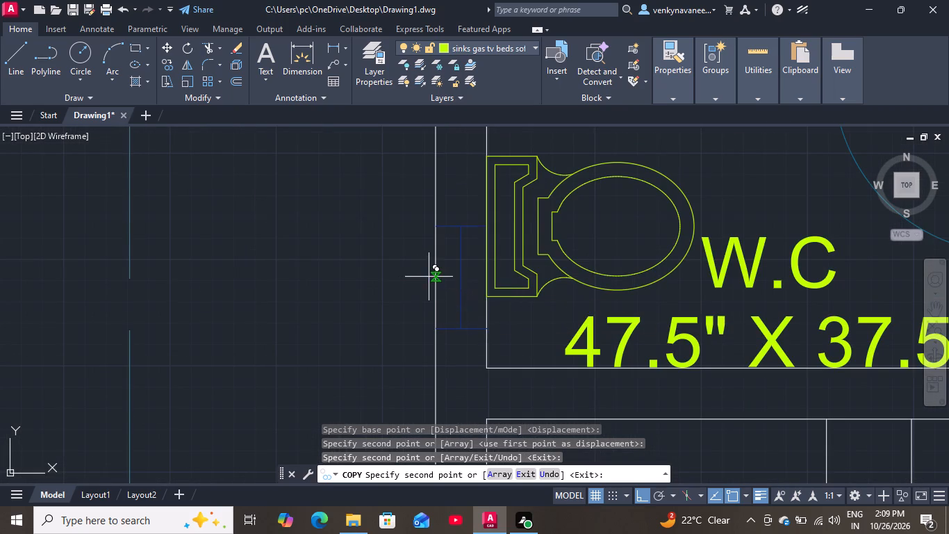
left_click(432, 275)
Place another copy of the circled W2 label at the left-wall window of the lower bedroom.
scroll(677, 300, "down", 3)
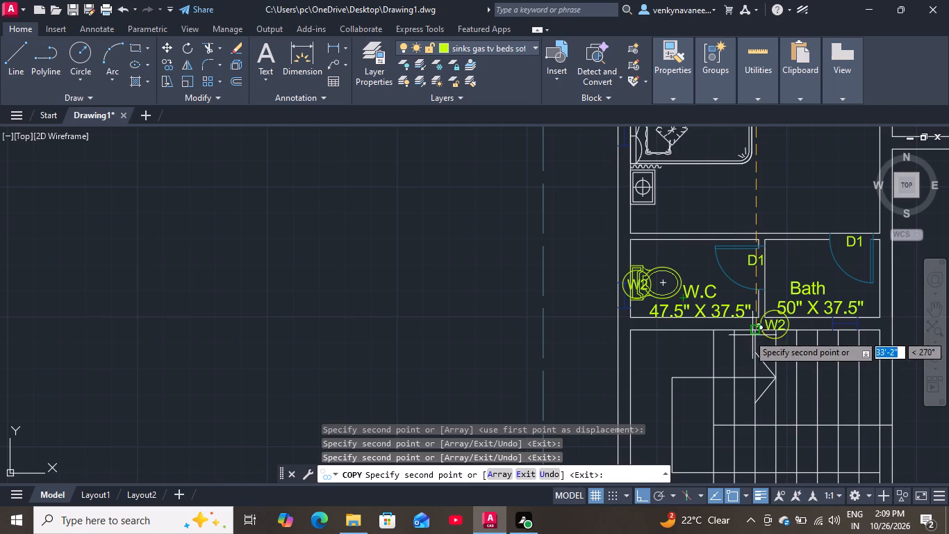
scroll(681, 302, "down", 2)
scroll(652, 225, "up", 2)
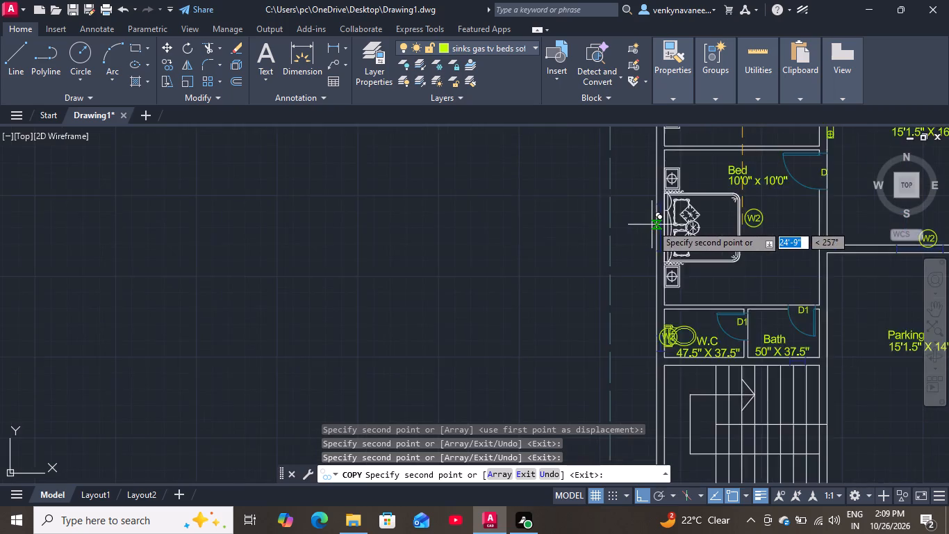
scroll(652, 225, "up", 3)
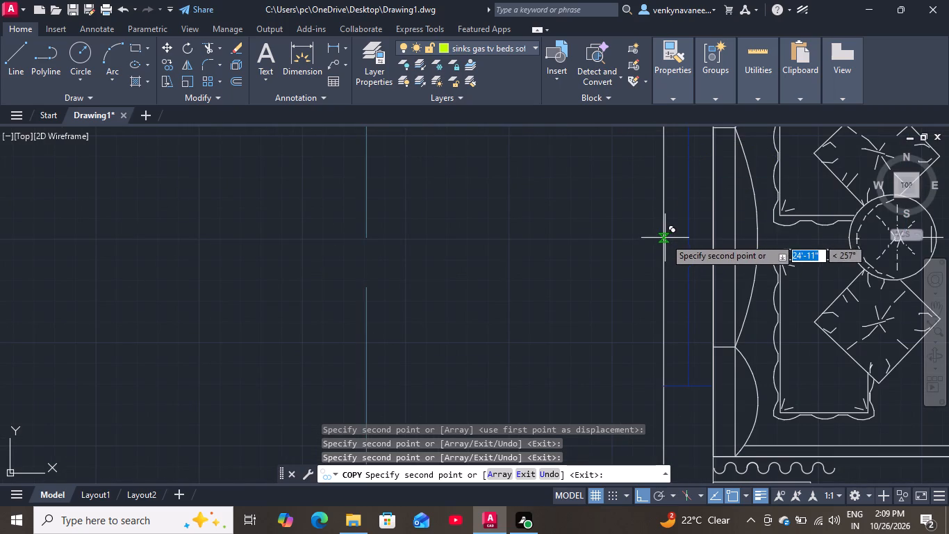
left_click(665, 238)
Place a last copy of the circled W2 label at the left-wall window of the upper bedroom.
scroll(670, 203, "down", 7)
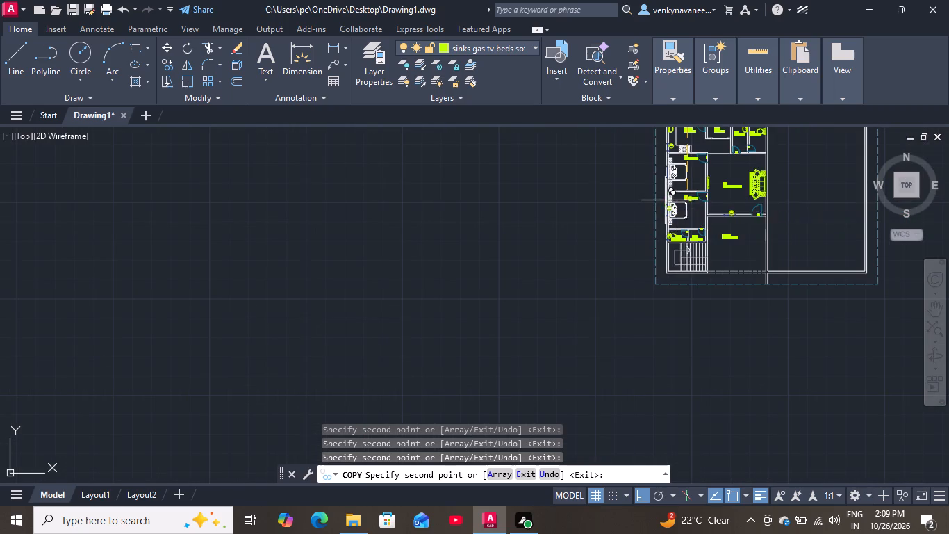
scroll(657, 168, "up", 4)
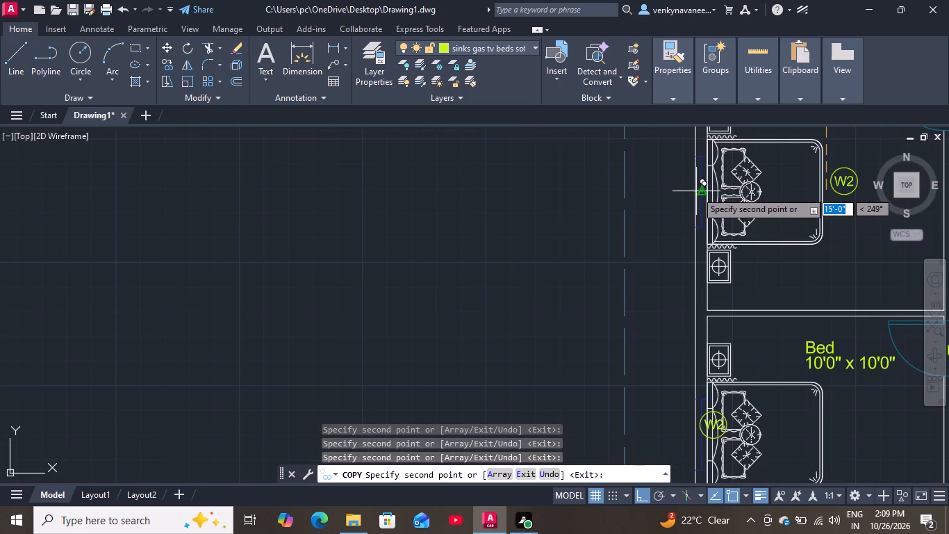
scroll(694, 191, "up", 3)
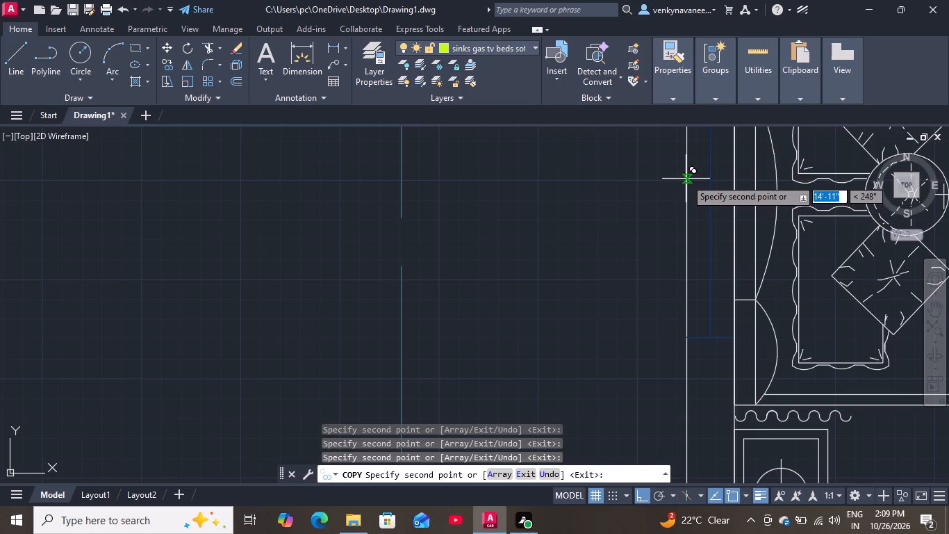
left_click(685, 182)
scroll(622, 191, "down", 4)
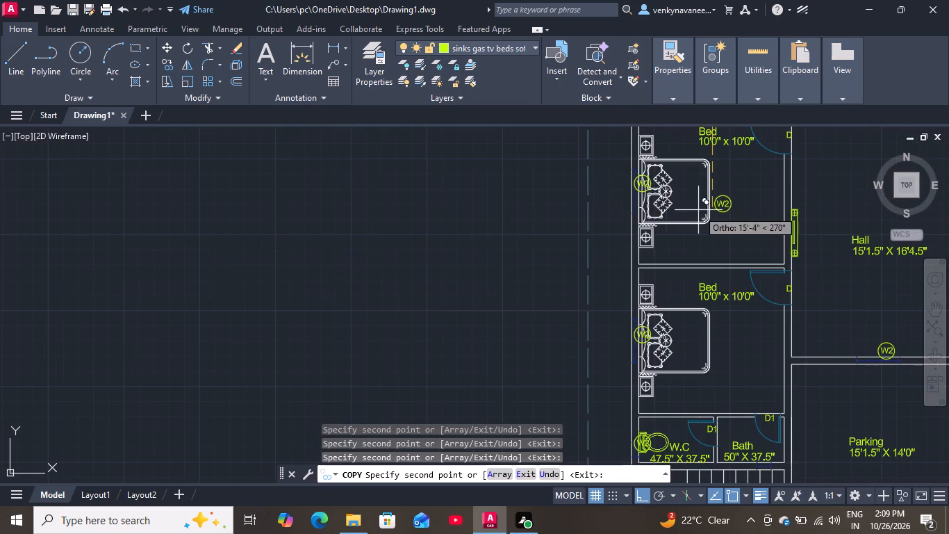
scroll(699, 214, "down", 1)
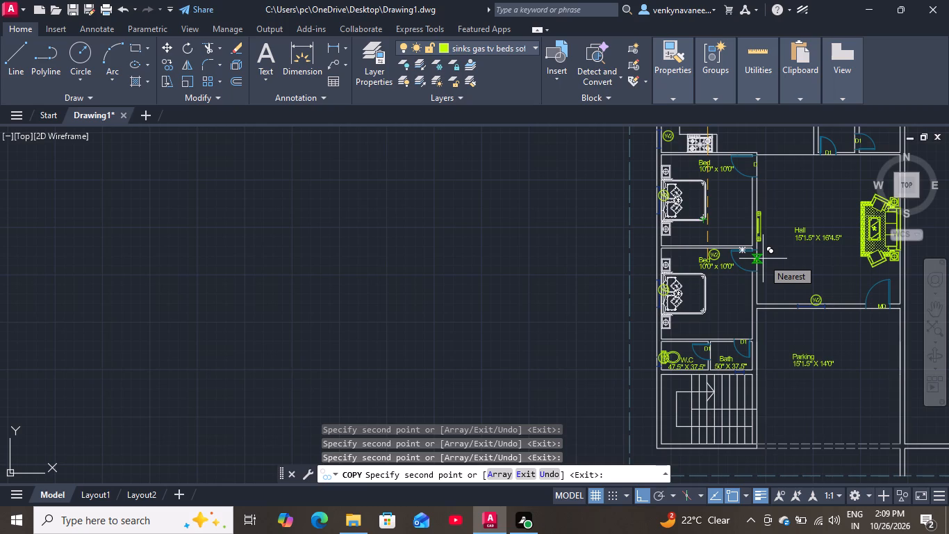
key("space")
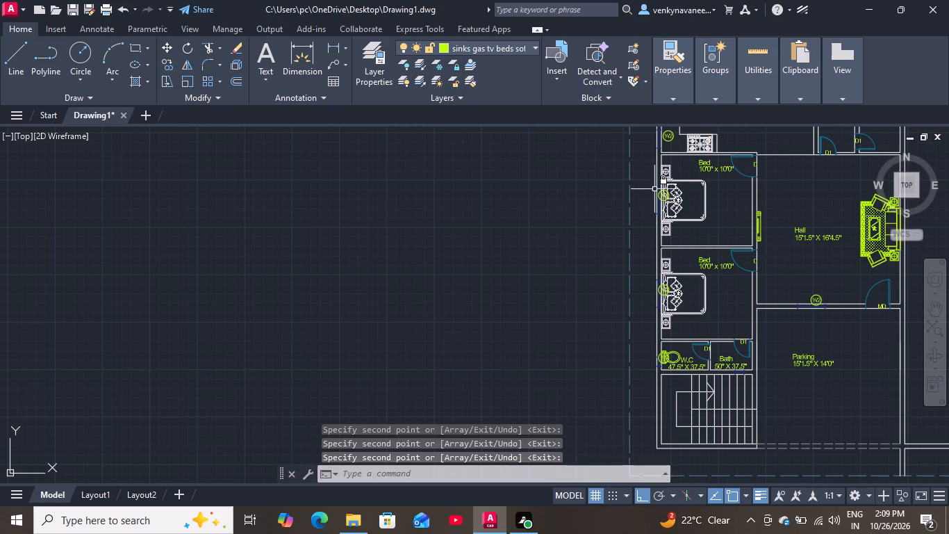
Move the upper bedroom's circled W2 label about 1'-5" horizontally to the left, outside the outer wall.
scroll(653, 188, "up", 4)
left_click(679, 223)
left_click(663, 227)
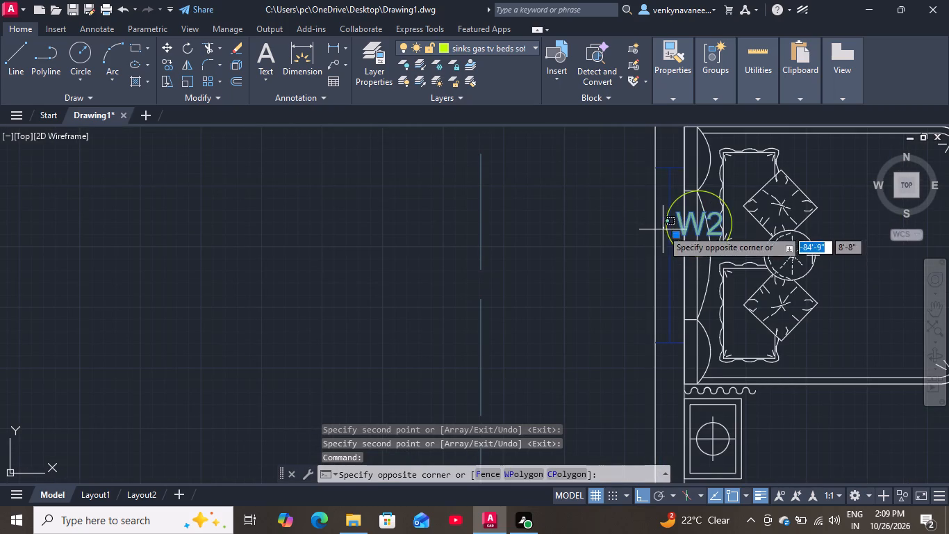
left_click(666, 234)
left_click(665, 235)
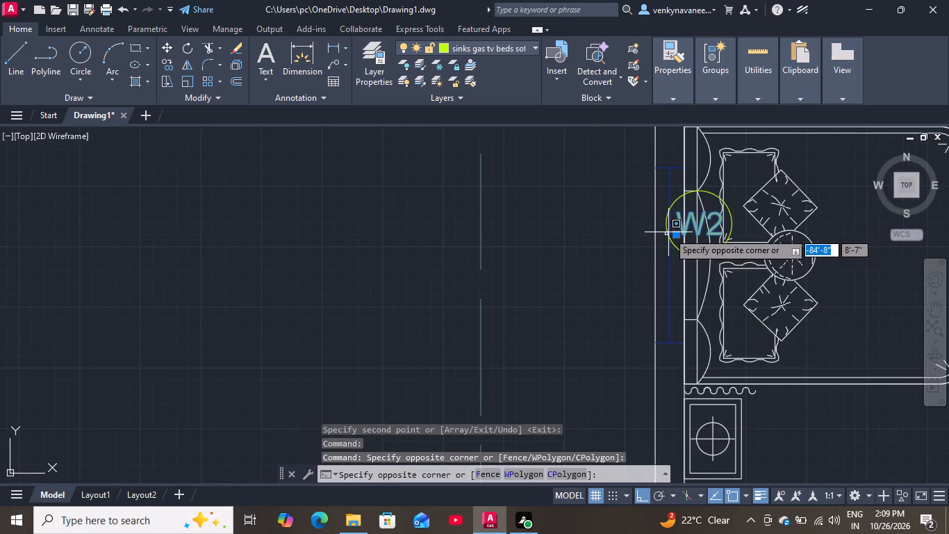
left_click(668, 232)
left_click(668, 229)
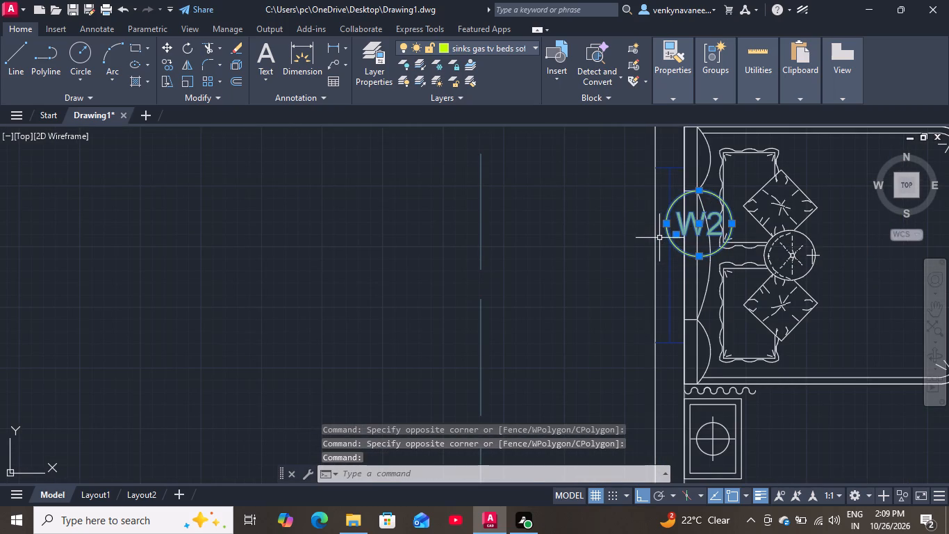
key("m")
key("Return")
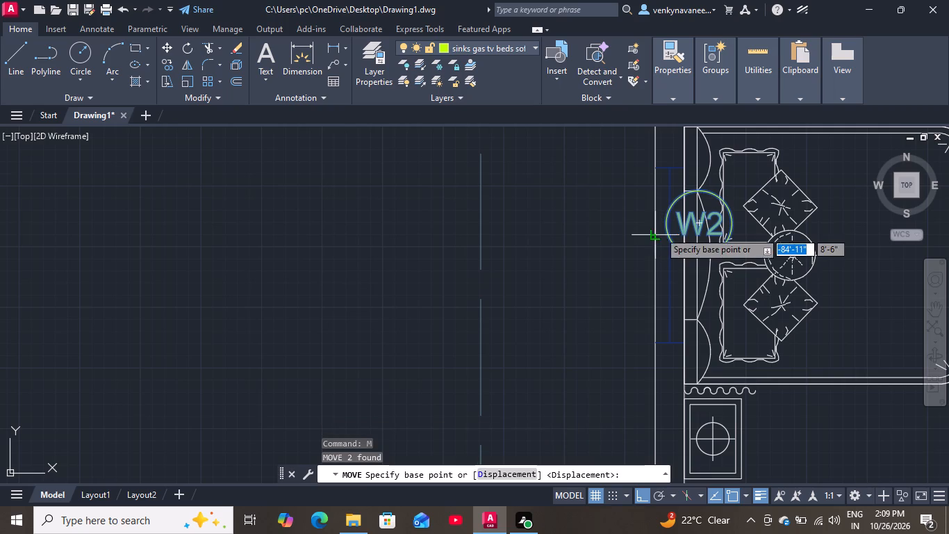
left_click(671, 267)
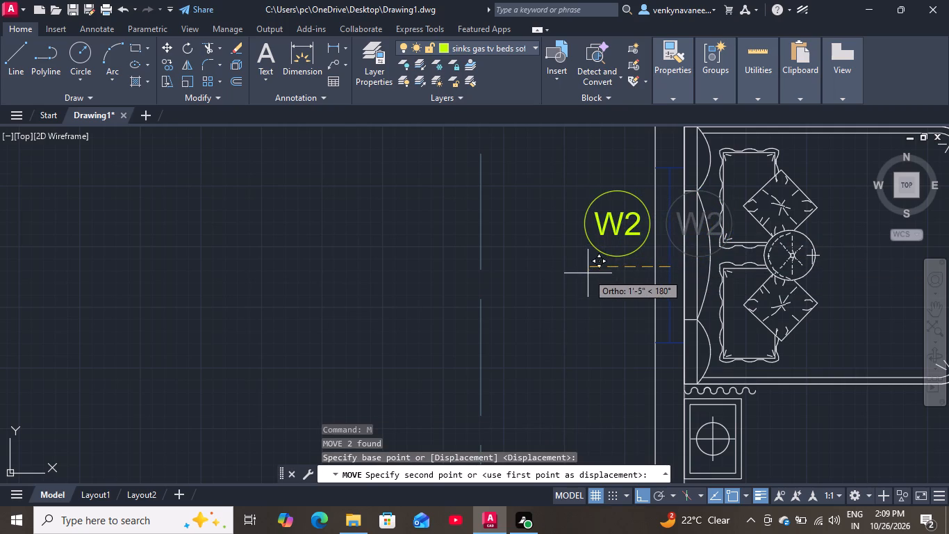
left_click(588, 273)
Change the text of the label outside the upper bedroom window to W3.
double_click(627, 230)
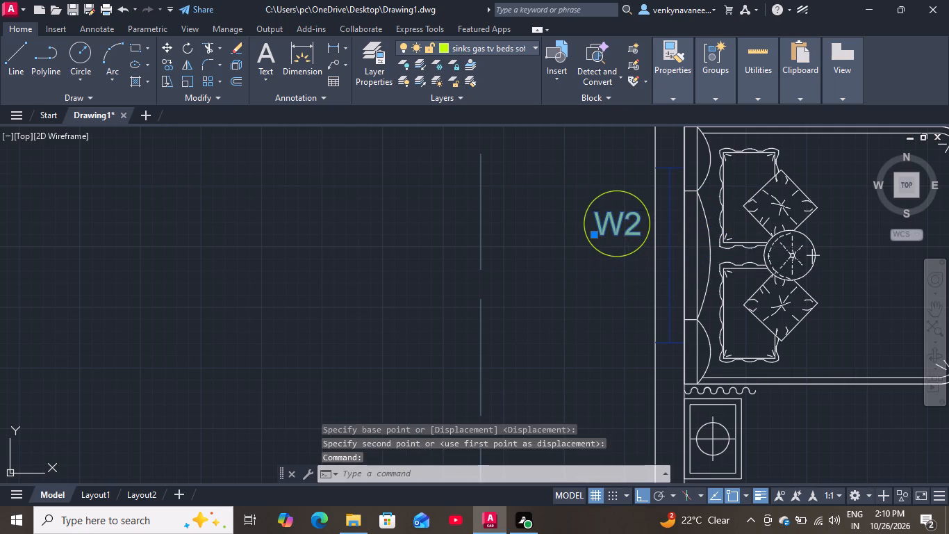
left_click(636, 238)
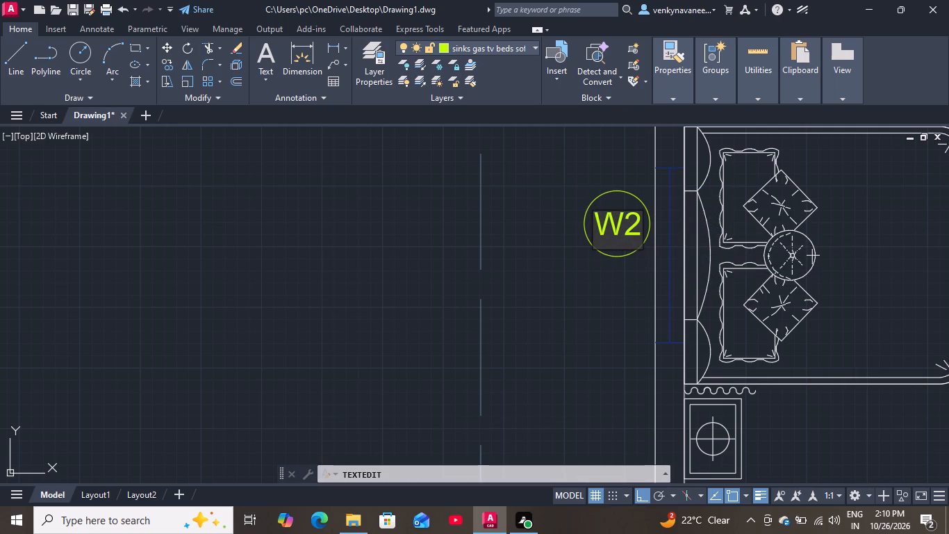
key("BackSpace")
key("3")
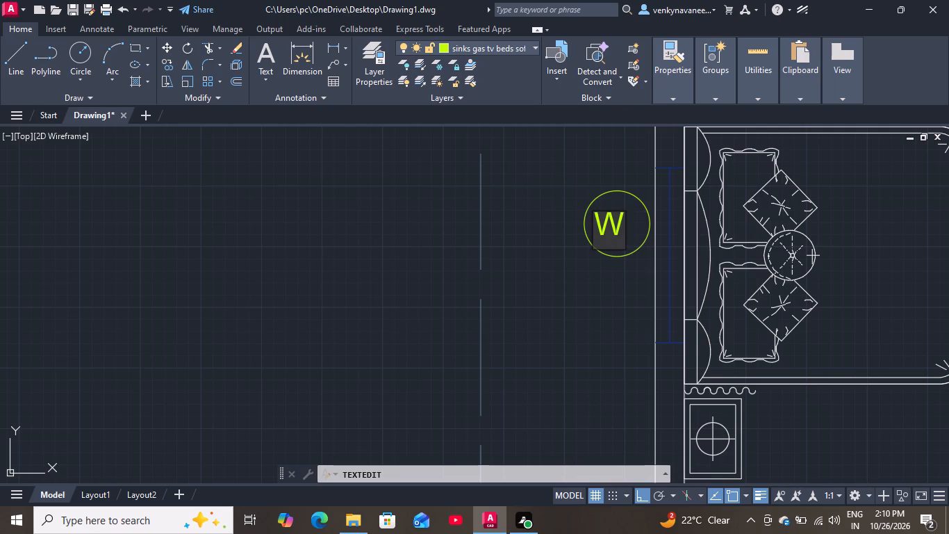
left_click(594, 279)
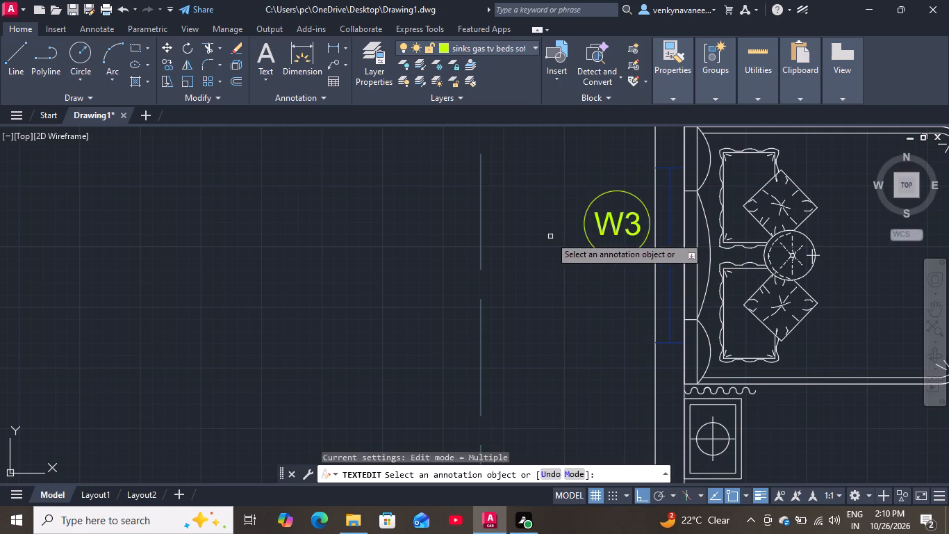
key("space")
Copy the circled W3 label from the upper bedroom window about 10'-8" straight down to outside the lower bedroom window.
left_click_drag(631, 179, 623, 188)
left_click(581, 244)
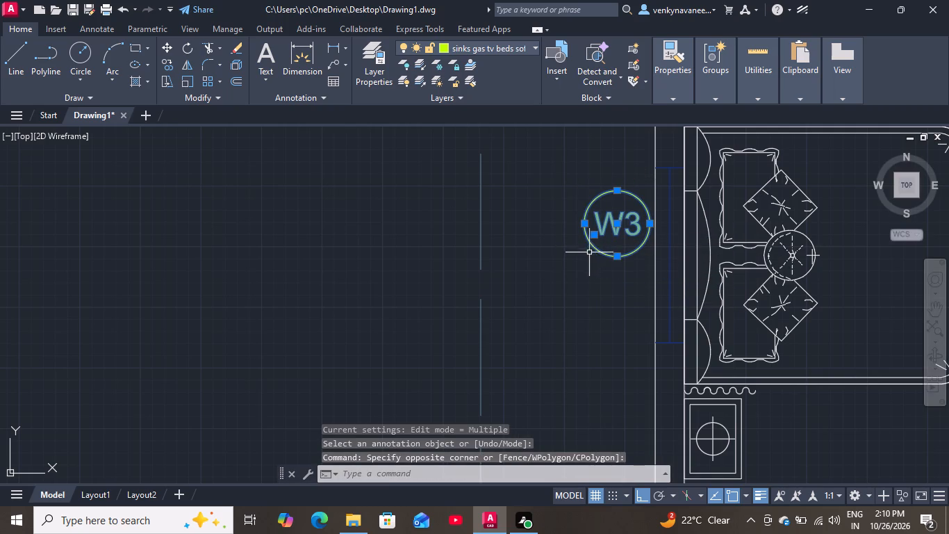
type("CO")
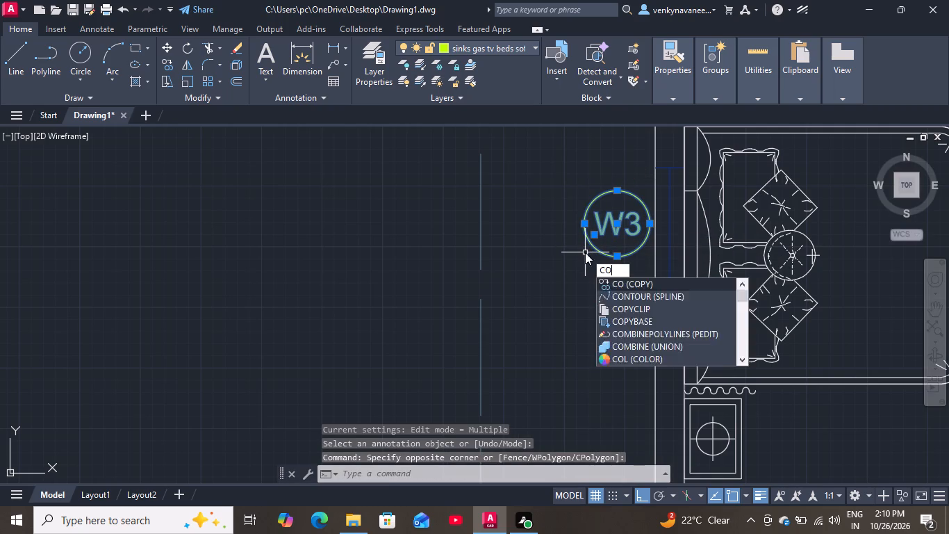
key("Return")
left_click(570, 254)
scroll(578, 243, "down", 4)
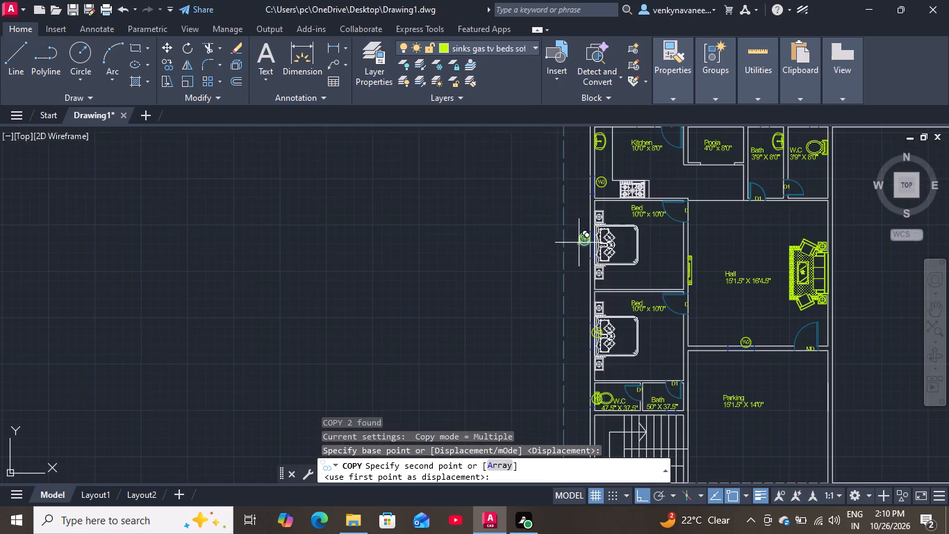
scroll(577, 343, "up", 3)
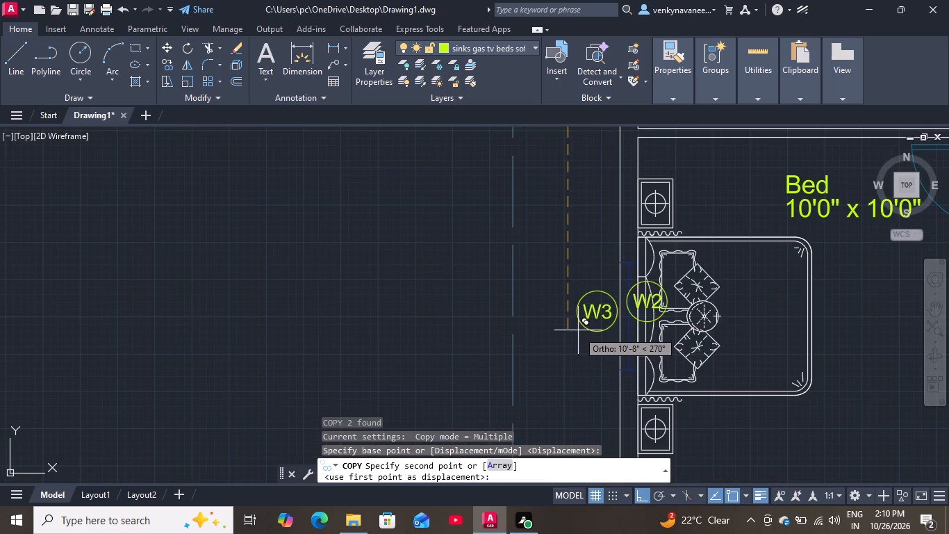
left_click(577, 327)
key("space")
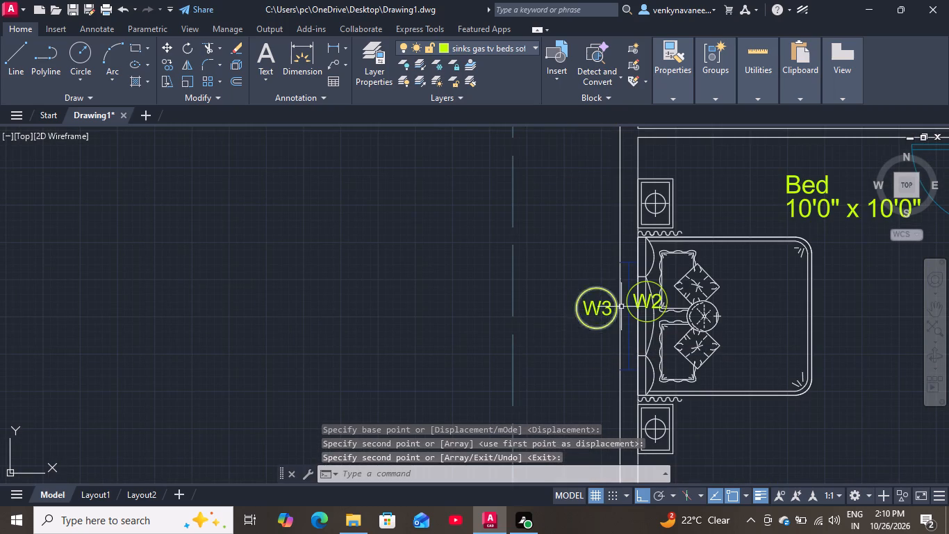
Erase the old circled W2 label, both circle and text, at the lower bedroom window.
left_click(639, 309)
left_click(628, 311)
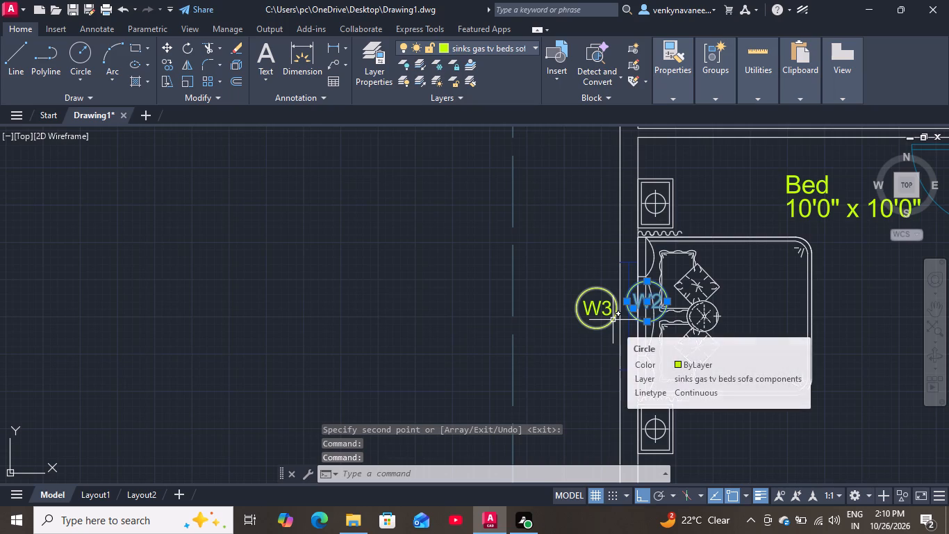
key("Delete")
Move the circled W2 label at the kitchen's side window horizontally to the left, outside the outer wall.
scroll(611, 321, "down", 4)
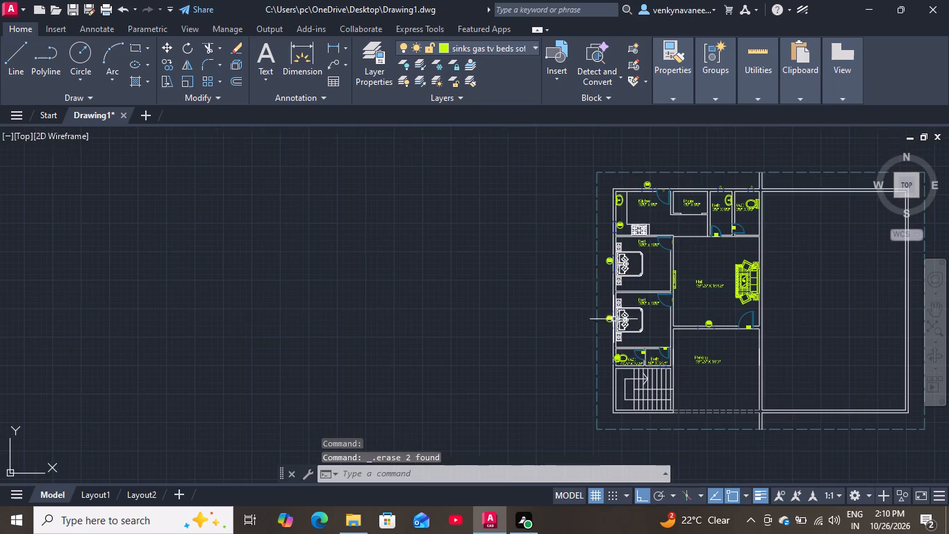
scroll(608, 269, "up", 2)
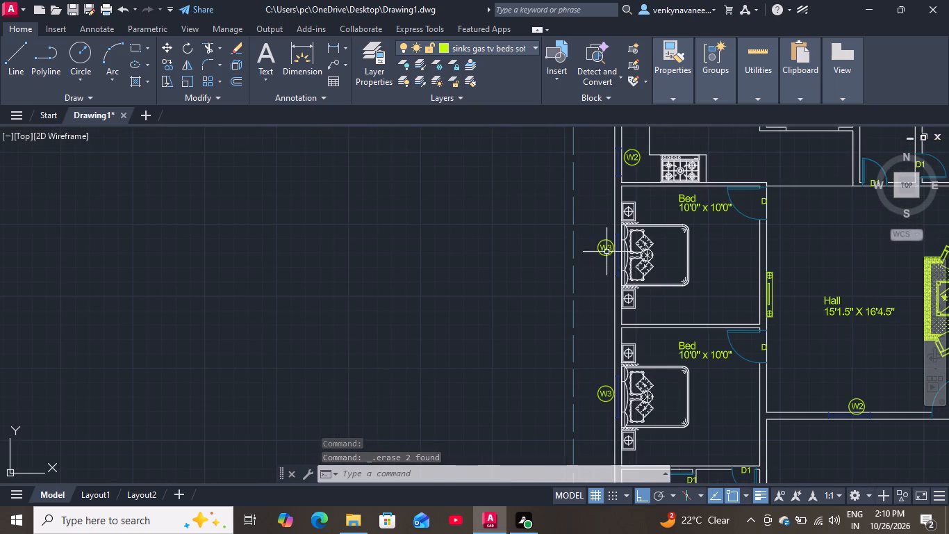
scroll(632, 161, "up", 2)
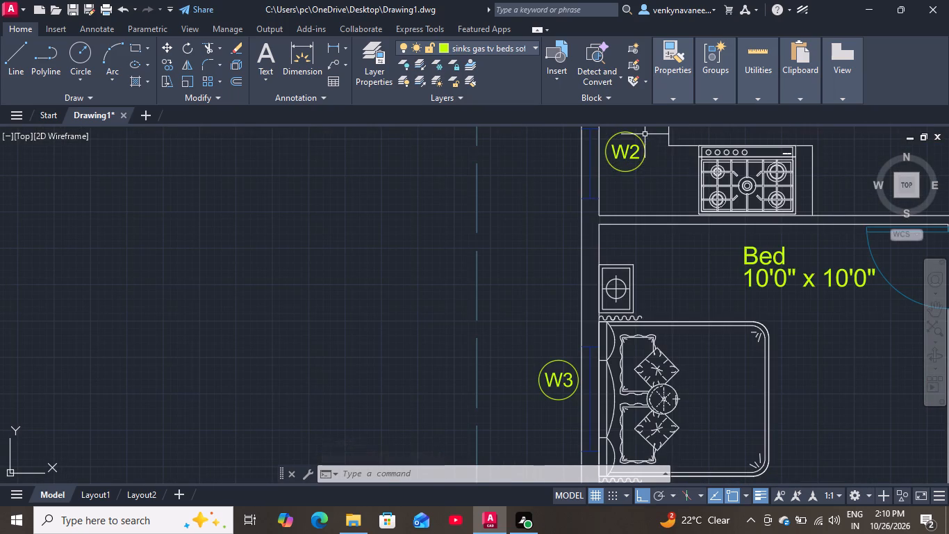
left_click(645, 134)
left_click(617, 168)
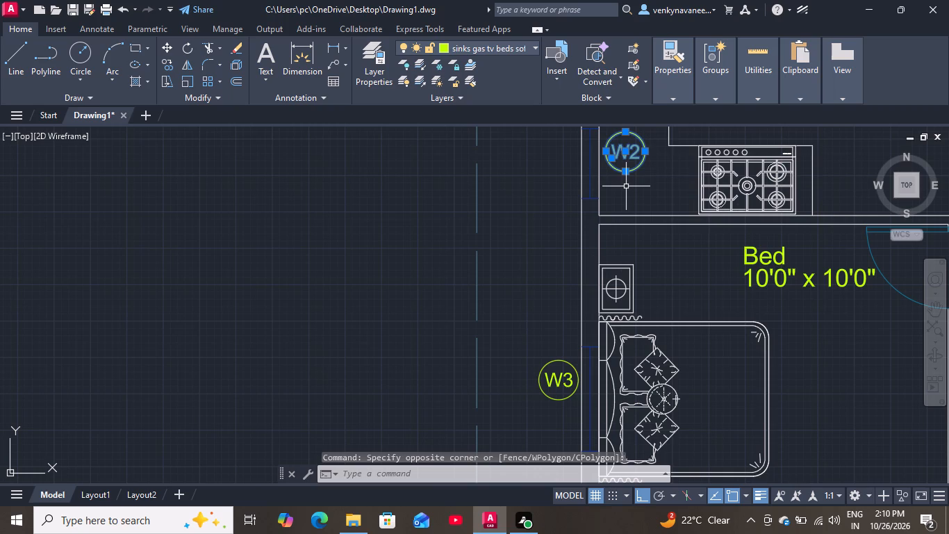
key("m")
key("Return")
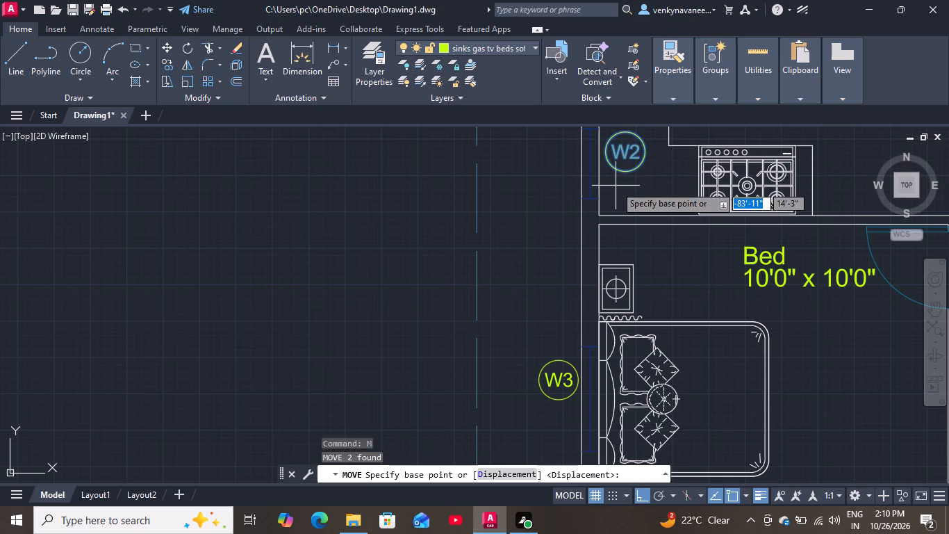
left_click(622, 186)
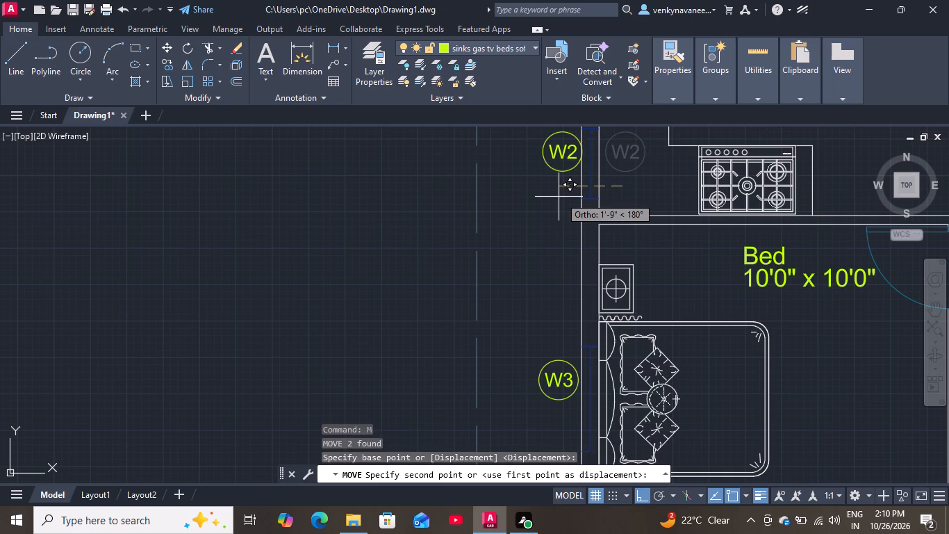
left_click(550, 199)
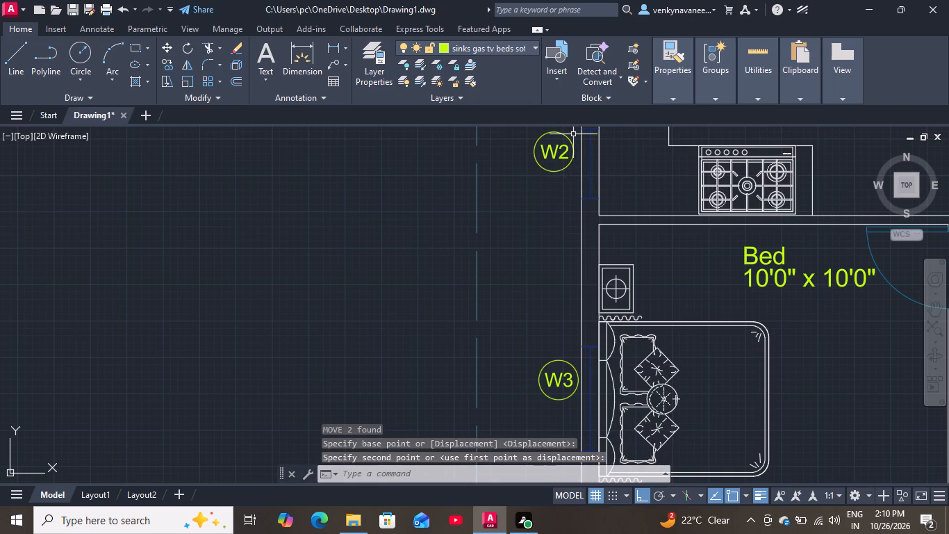
Move the kitchen side window's circled W2 label slightly straight down along the outer wall.
left_click(573, 134)
left_click(518, 177)
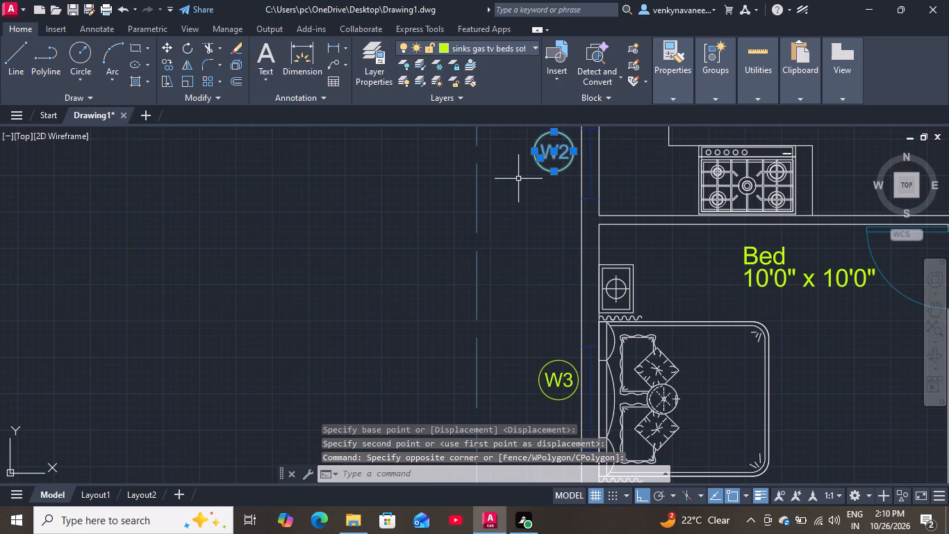
key("space")
left_click(529, 175)
left_click(530, 193)
Move the circled W2 label over the lower W.C. about 1'-6" horizontally to the left, outside the outer wall.
scroll(520, 200, "down", 3)
scroll(538, 403, "up", 5)
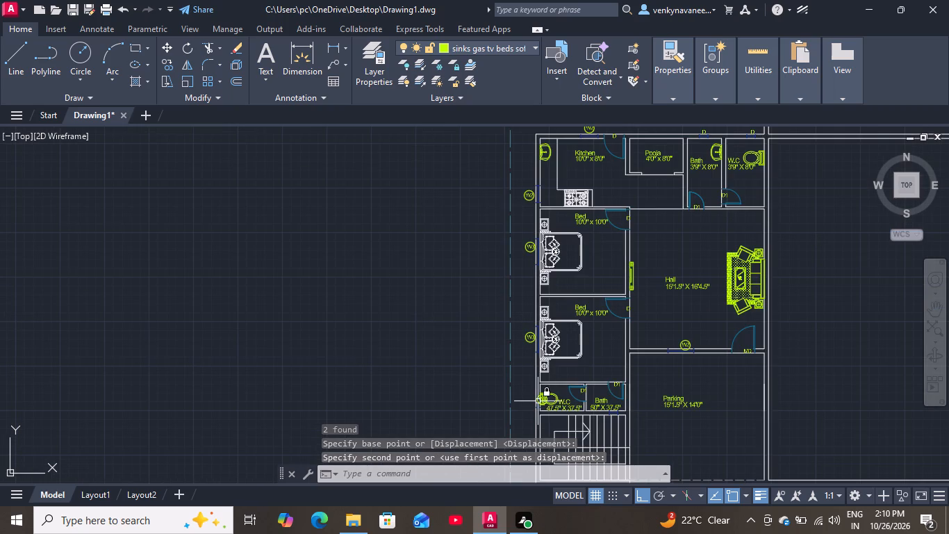
left_click(528, 377)
left_click(506, 362)
key("m")
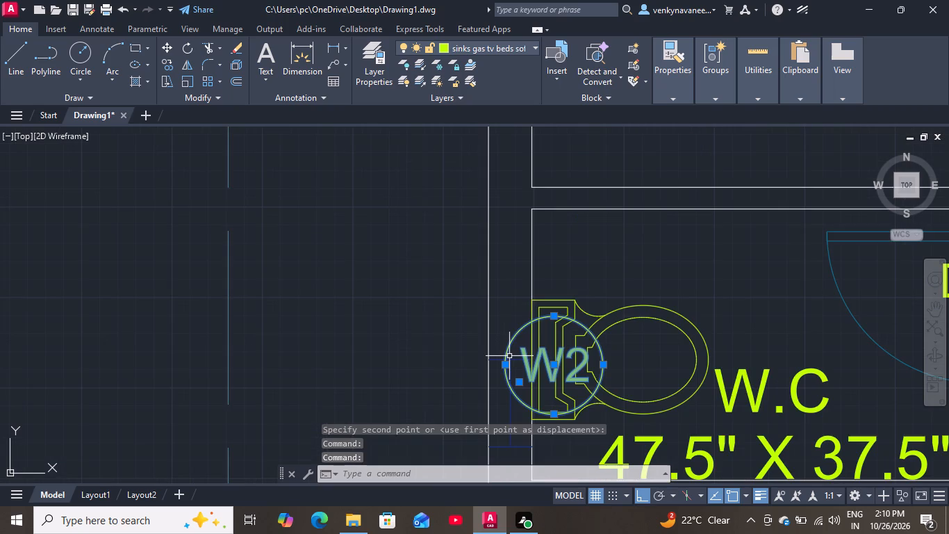
key("space")
left_click_drag(508, 320, 498, 325)
left_click(378, 333)
key("space")
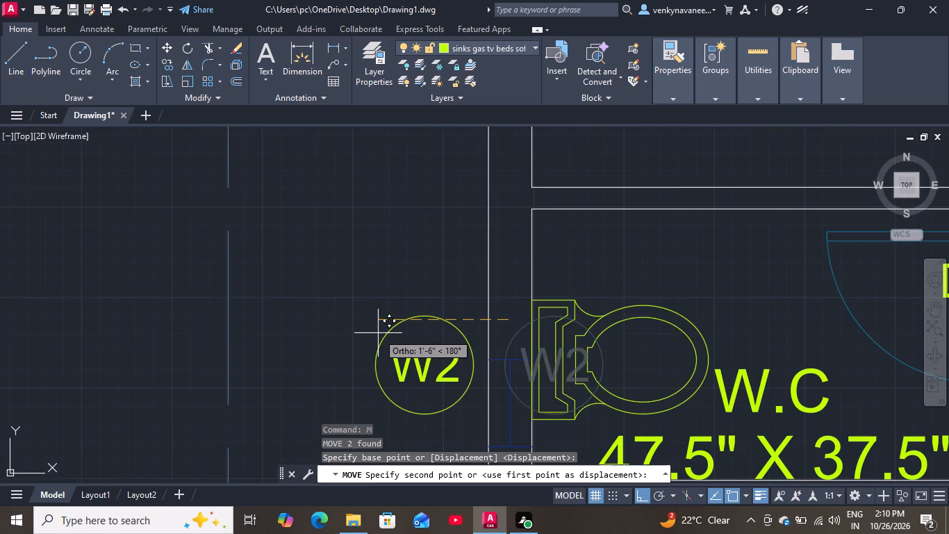
key("space")
Change the text of the label outside the lower W.C. window to V.
double_click(454, 353)
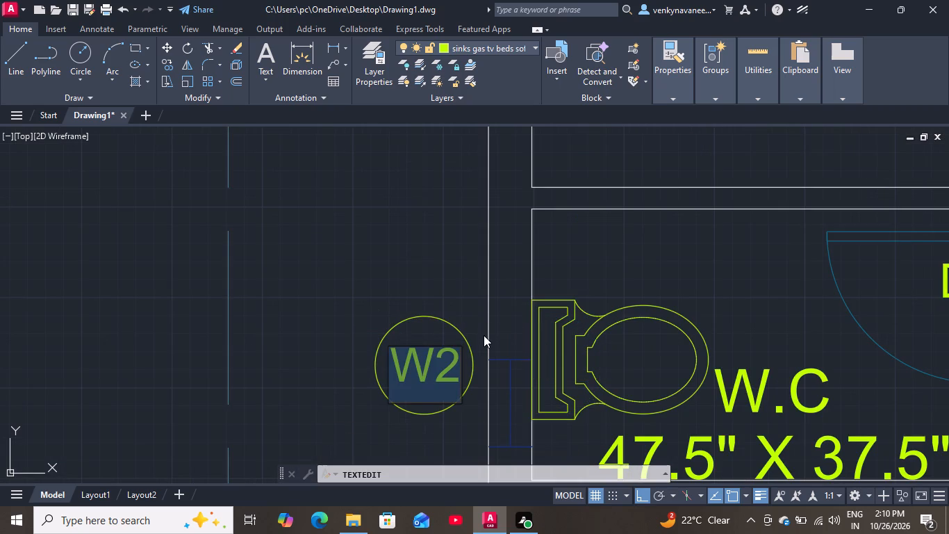
key("BackSpace")
key("v")
left_click(468, 314)
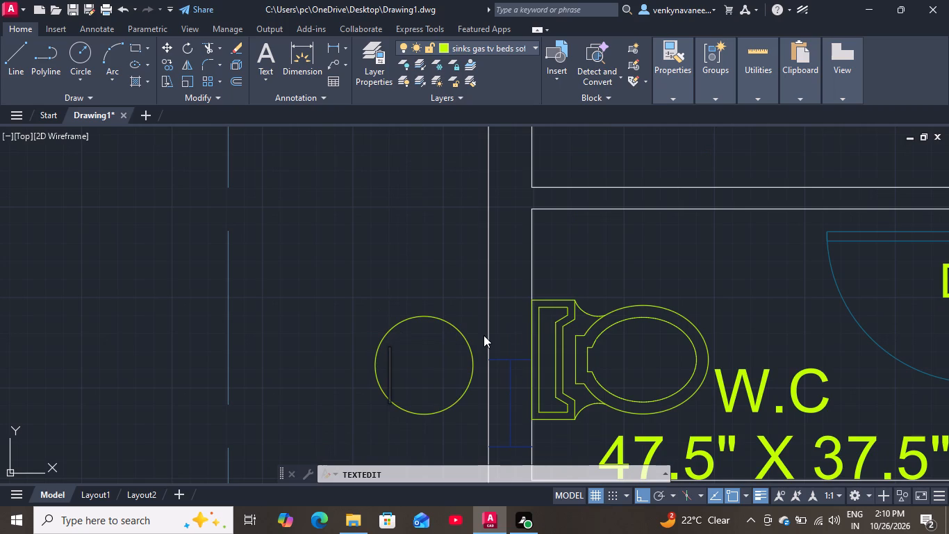
key("space")
Erase the circle around the V label outside the lower W.C. window.
left_click(451, 323)
key("Delete")
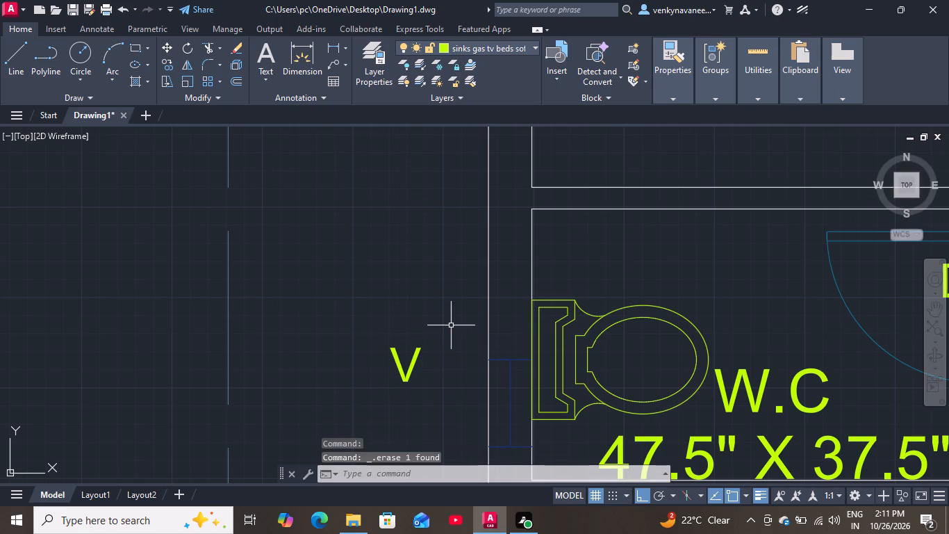
Shift the V label horizontally to the right, just outside the outer wall at the lower W.C. window.
left_click(413, 364)
left_click(391, 383)
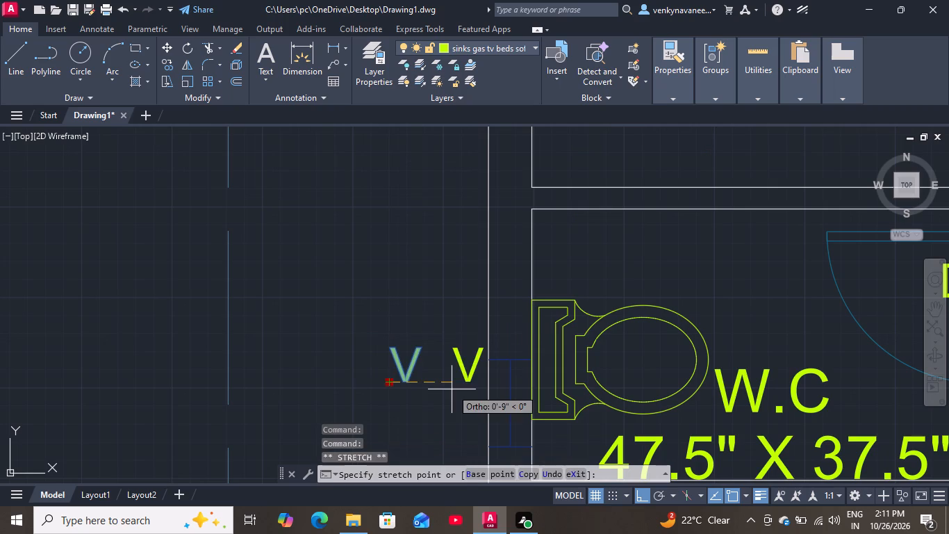
left_click(484, 422)
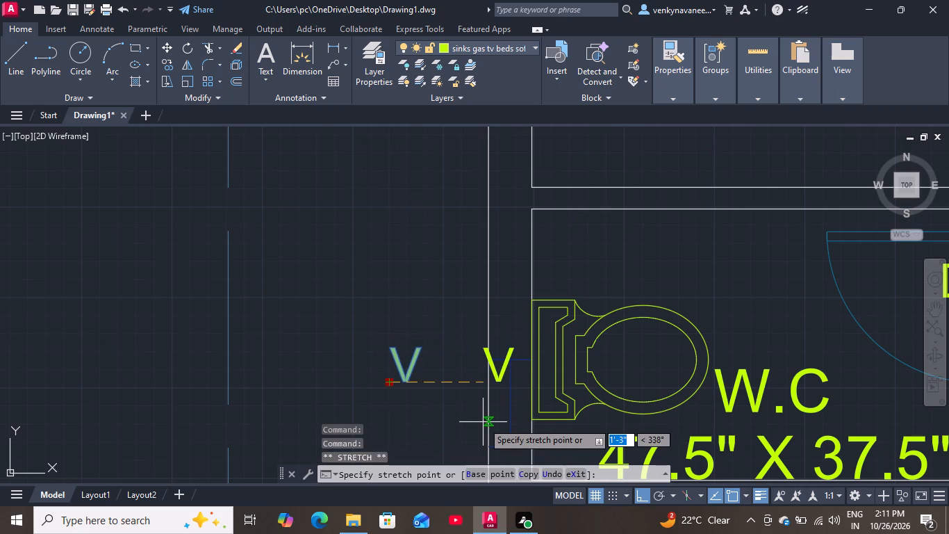
left_click(487, 423)
left_click(442, 413)
Copy the V label from outside the lower W.C. to the ventilator opening in the wall between the lower Bath and the staircase.
scroll(395, 381, "down", 3)
scroll(591, 378, "down", 2)
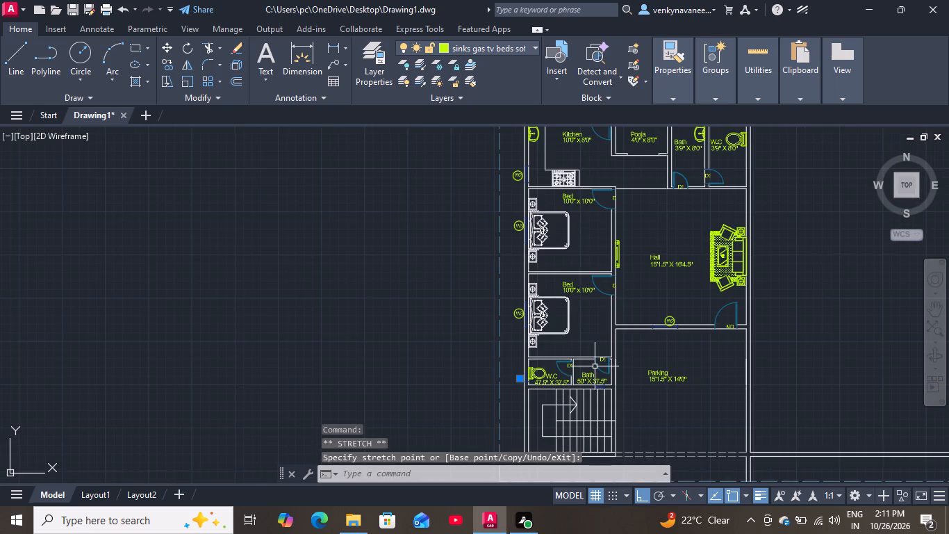
scroll(593, 394, "up", 4)
scroll(604, 357, "down", 1)
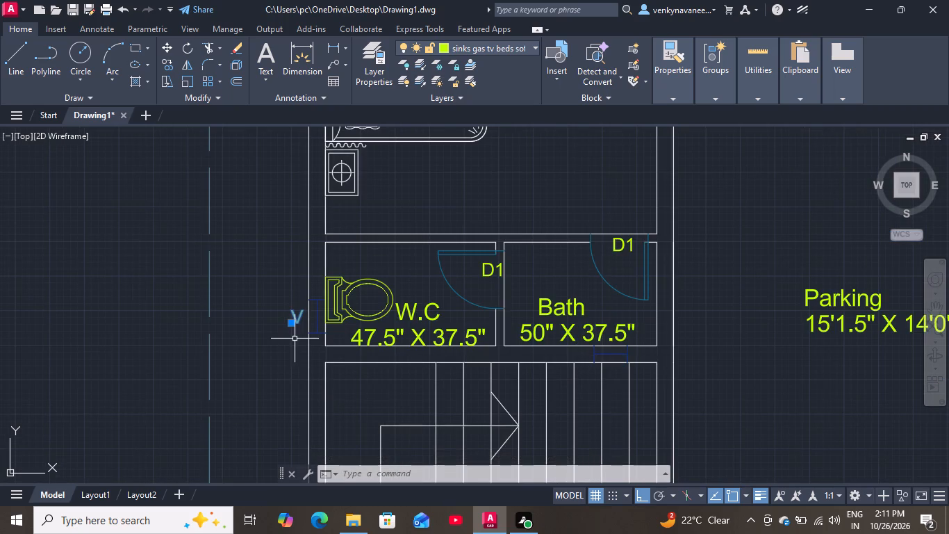
key("c")
key("o")
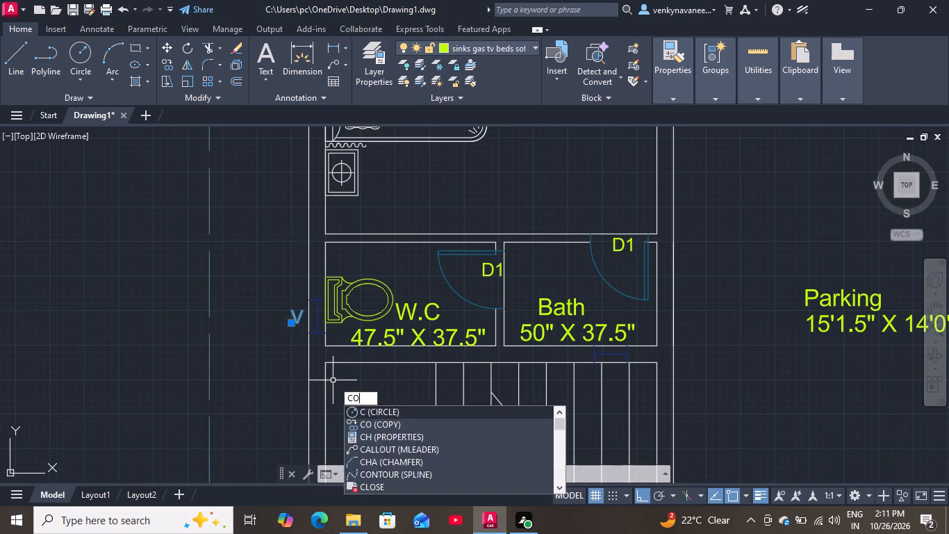
key("Return")
left_click_drag(287, 330, 288, 338)
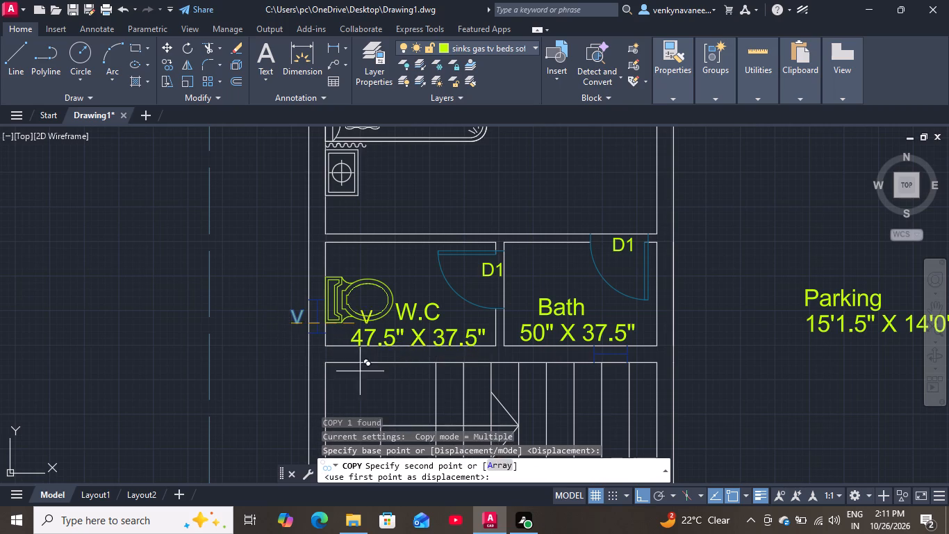
scroll(512, 378, "down", 2)
scroll(550, 373, "up", 3)
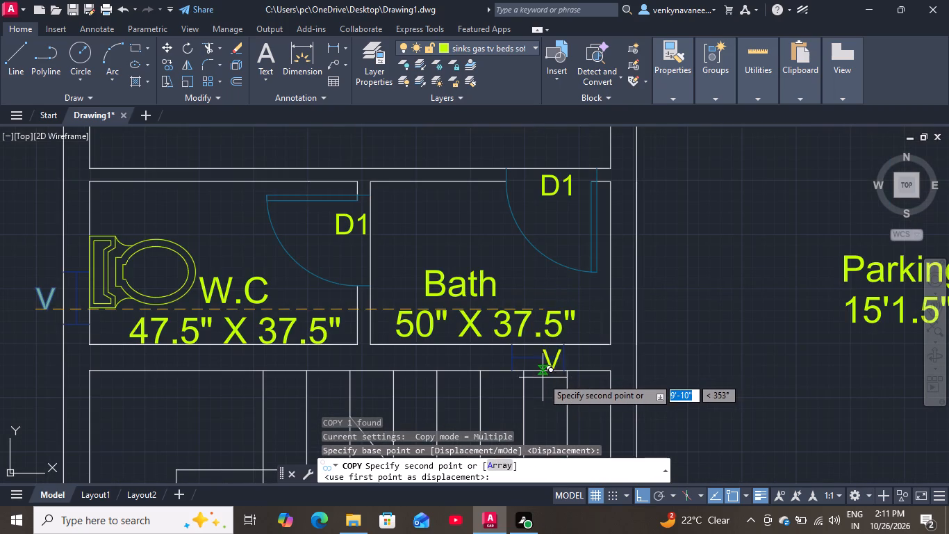
left_click(537, 373)
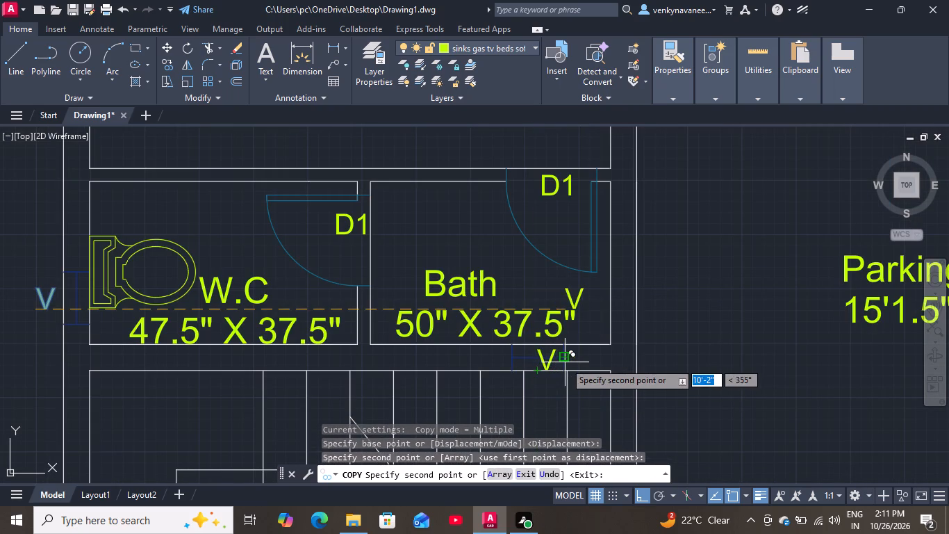
key("space")
Shift the copied V label straight down, just below the lower Bath's ventilator opening on the staircase side.
left_click(544, 366)
left_click(538, 370)
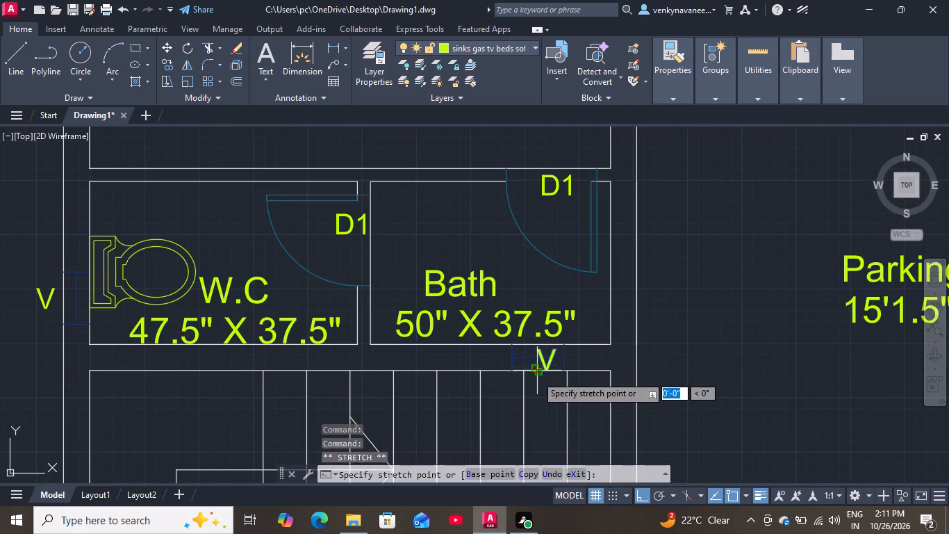
left_click(533, 396)
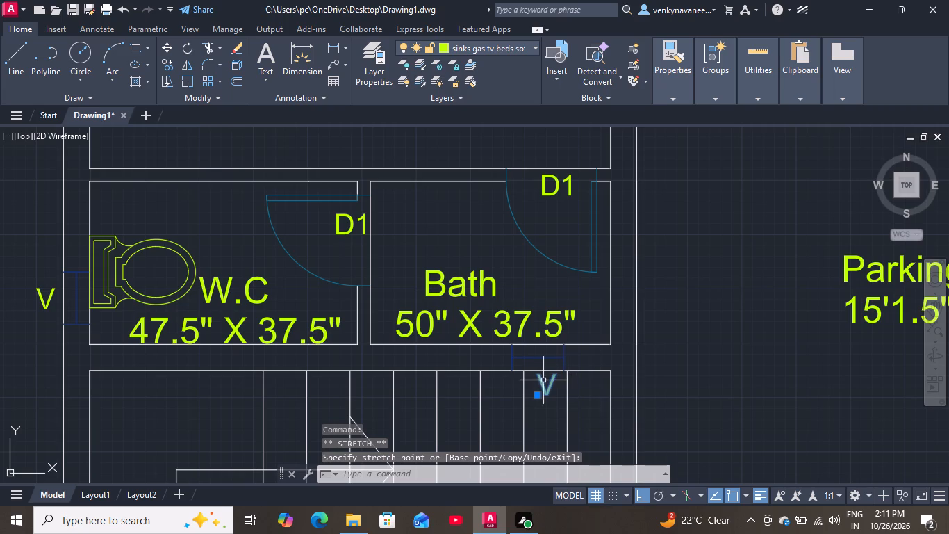
Move the circled W2 label at the window between Hall and Parking about 3" straight up, clear of the wall.
scroll(576, 357, "down", 3)
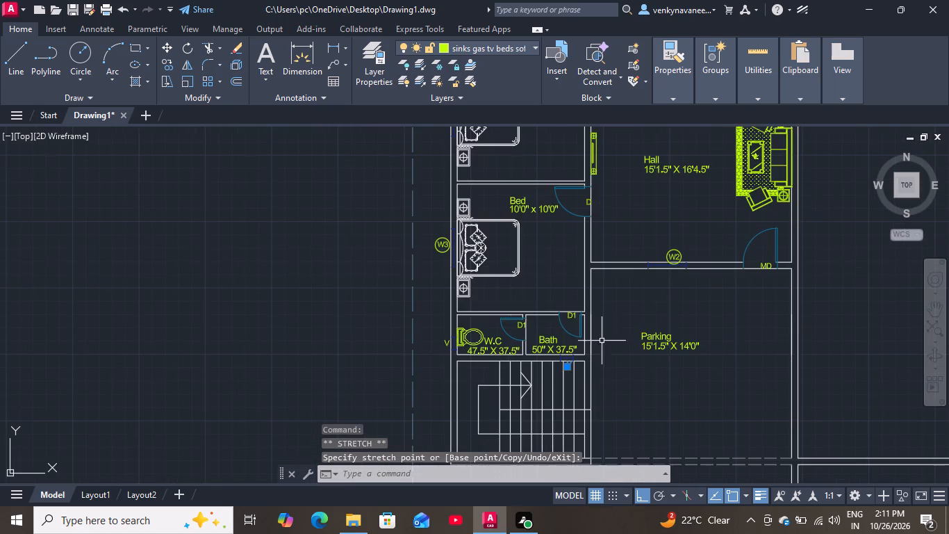
scroll(687, 277, "up", 3)
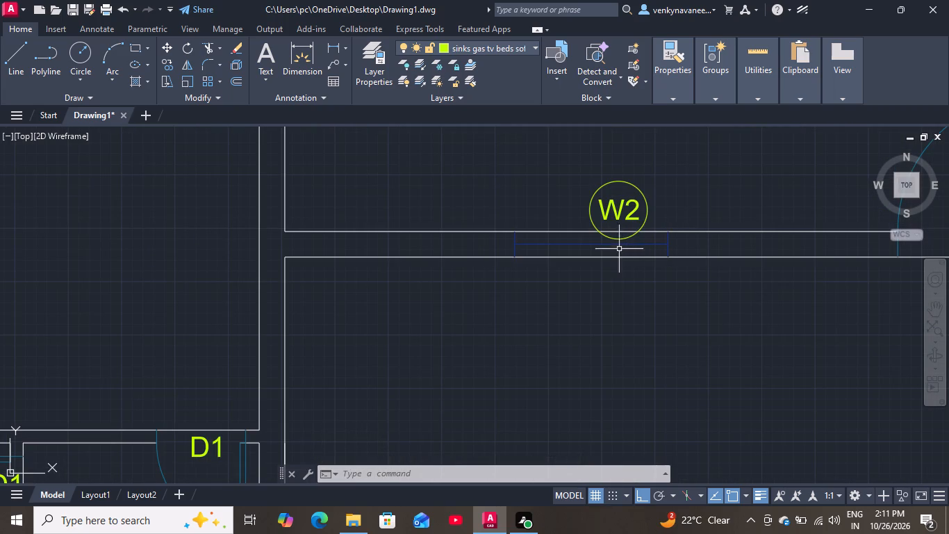
left_click(638, 201)
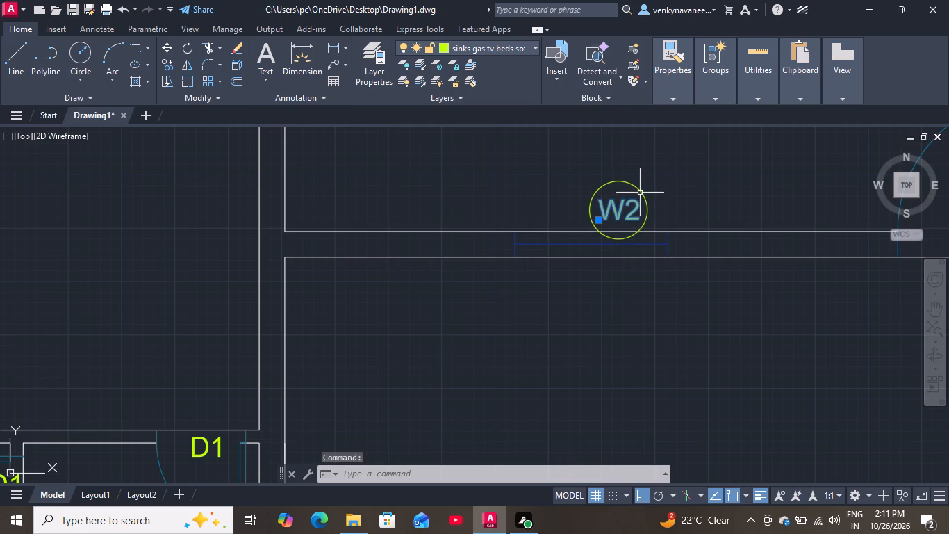
left_click(641, 192)
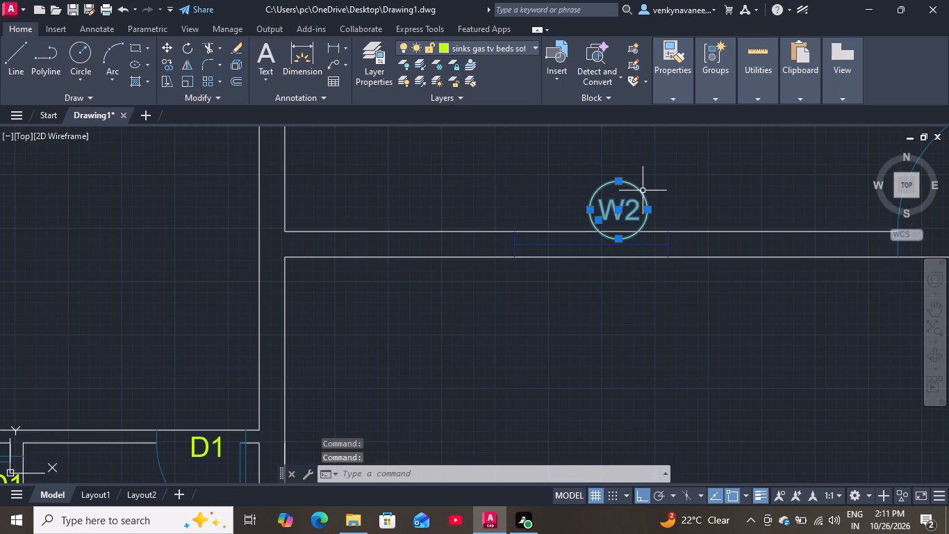
key("m")
key("space")
left_click(663, 203)
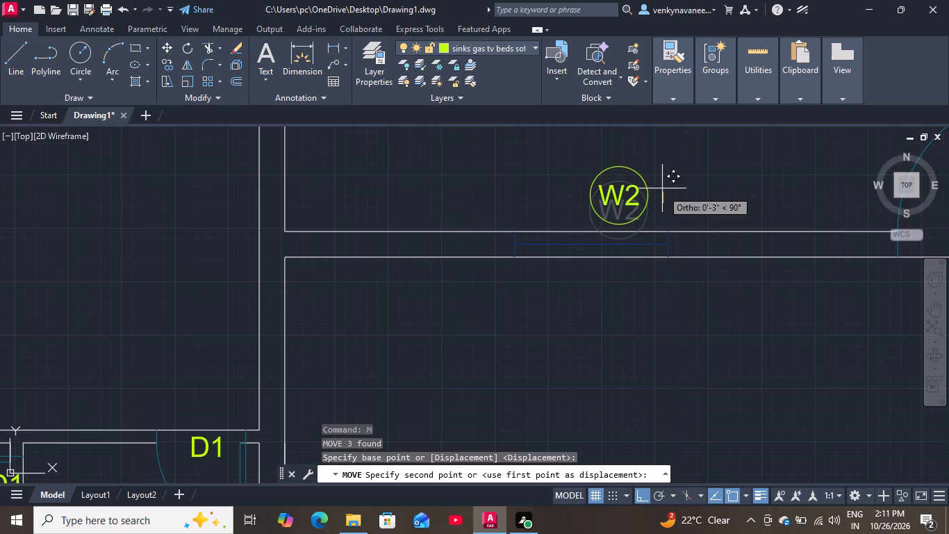
left_click(662, 188)
Change the text of the circled label at the window between Hall and Parking to W3.
double_click(632, 200)
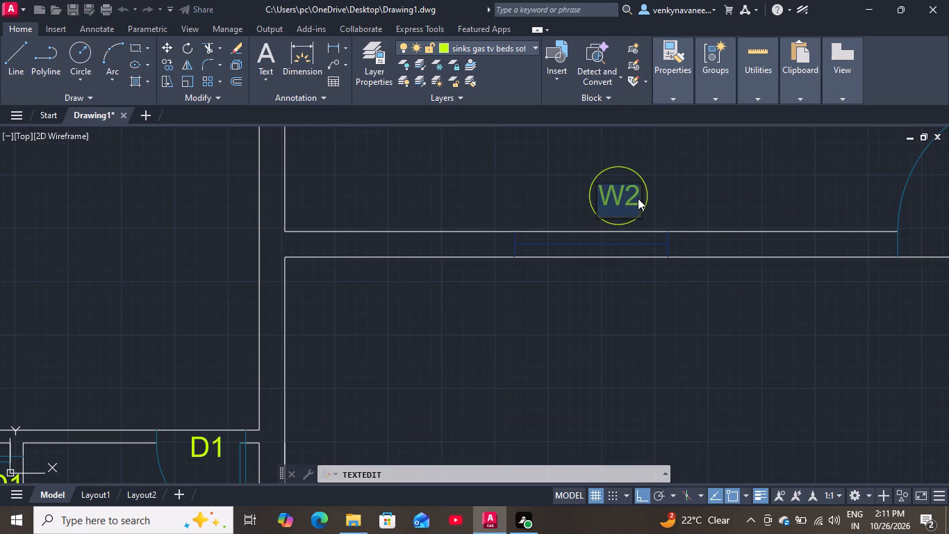
left_click(638, 197)
key("BackSpace")
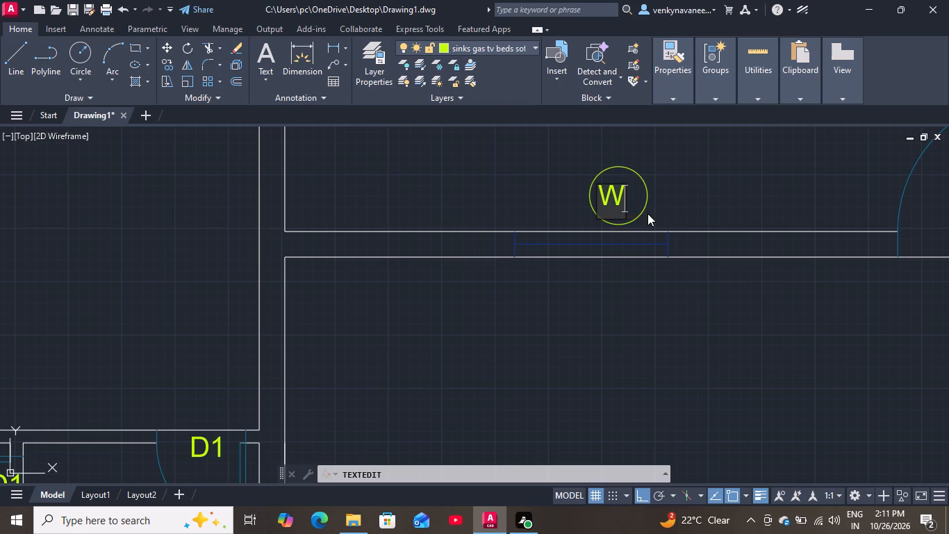
key("3")
left_click(668, 205)
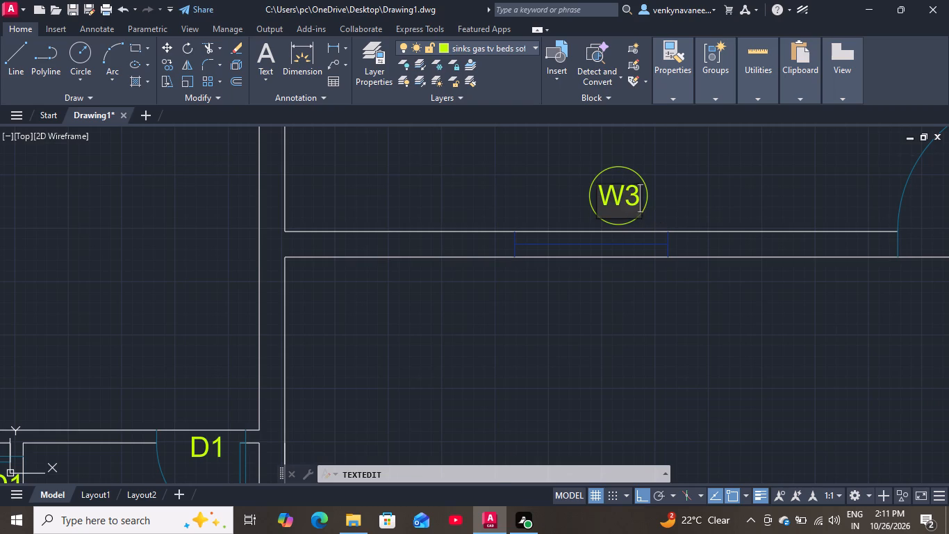
key("space")
Move the circled W3 label horizontally to the left, centring it roughly above the window between Hall and Parking.
left_click_drag(677, 185, 663, 190)
left_click(617, 207)
type("M")
key("space")
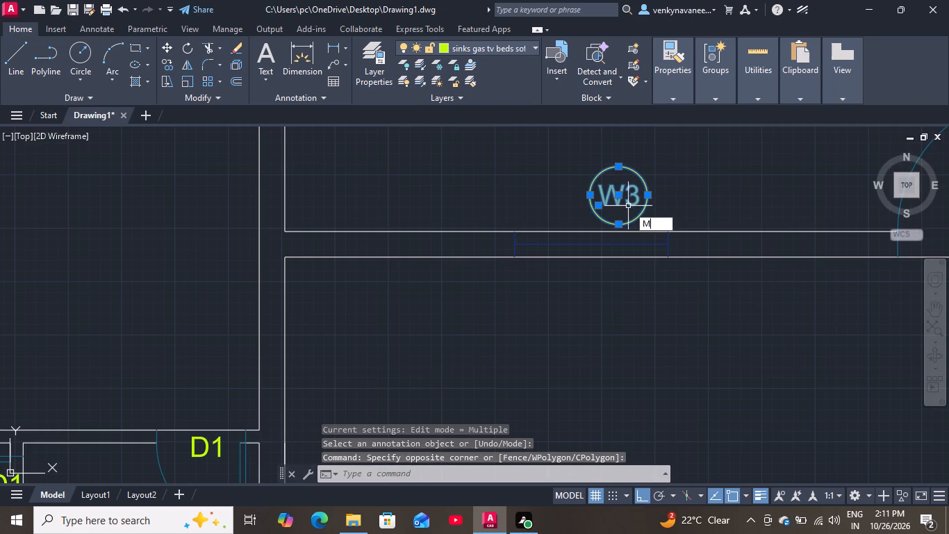
left_click_drag(572, 217, 565, 217)
left_click(541, 220)
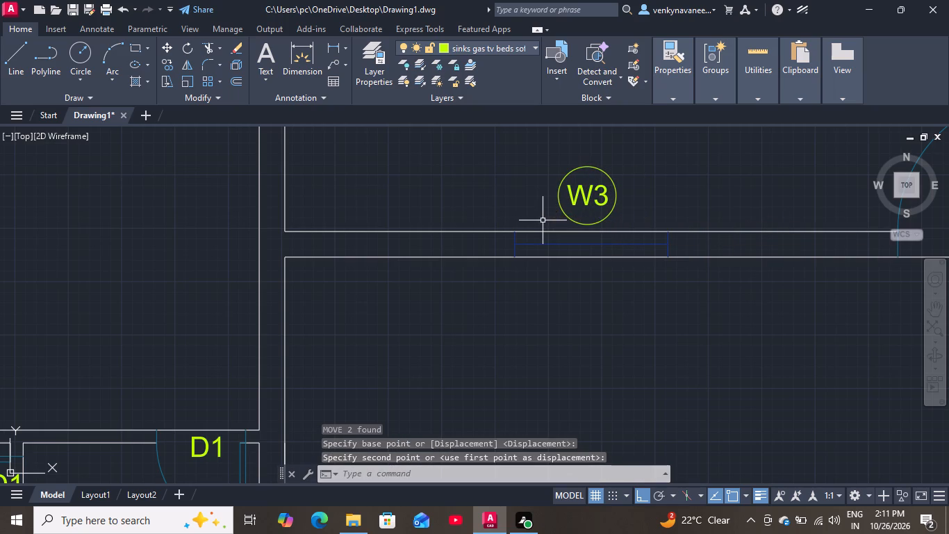
scroll(660, 207, "down", 3)
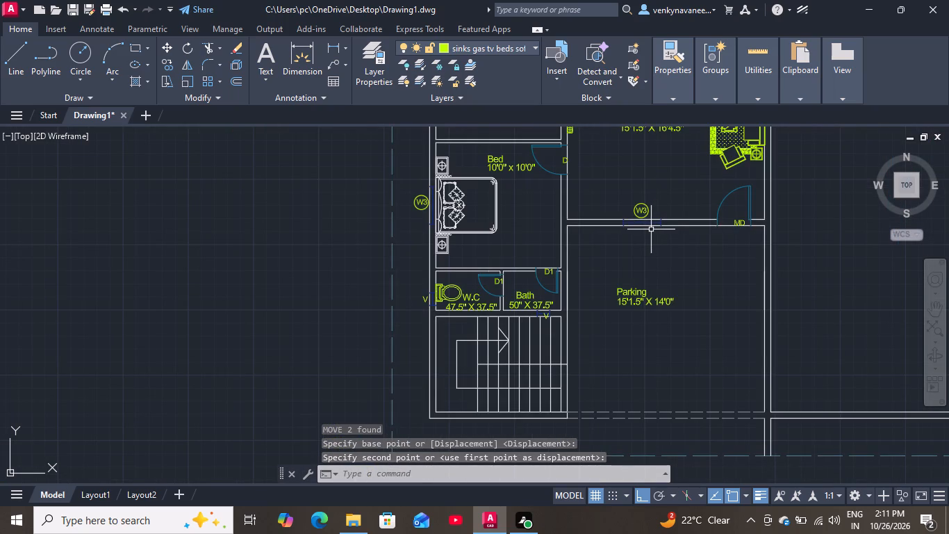